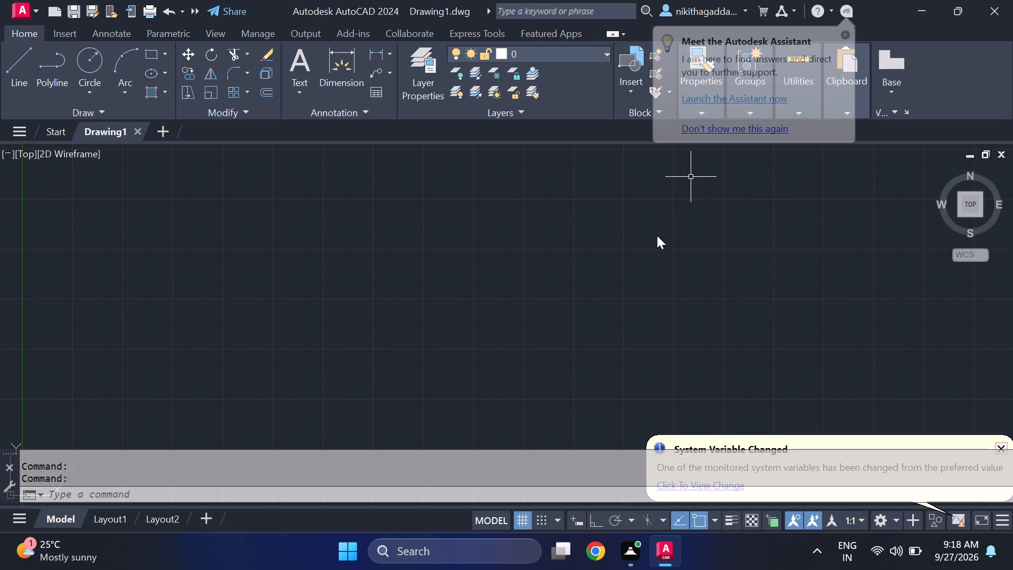
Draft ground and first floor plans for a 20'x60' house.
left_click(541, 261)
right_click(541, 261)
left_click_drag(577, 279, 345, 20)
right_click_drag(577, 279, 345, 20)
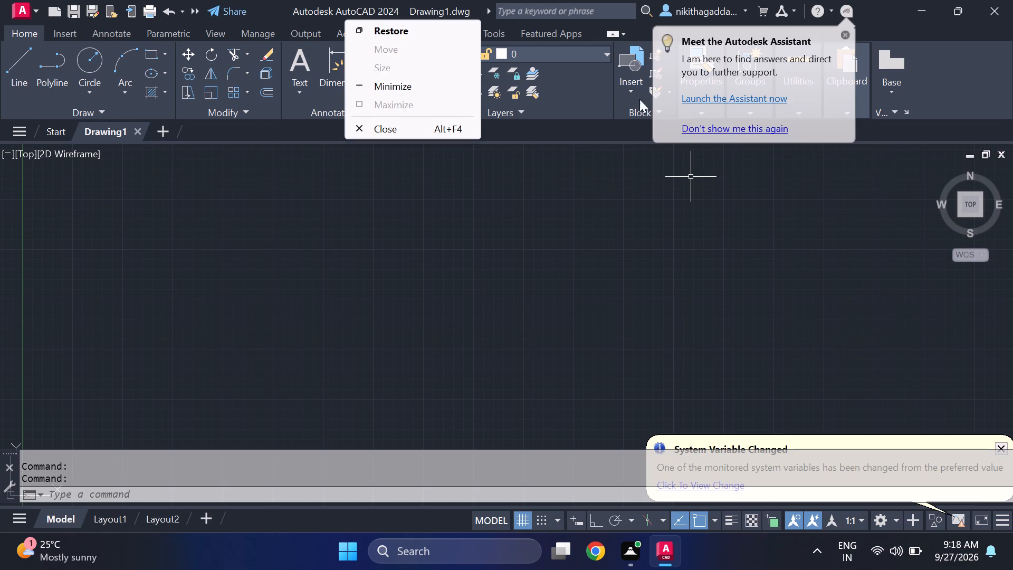
Dismiss the Autodesk Assistant pop-up and the system variable notification.
left_click(847, 34)
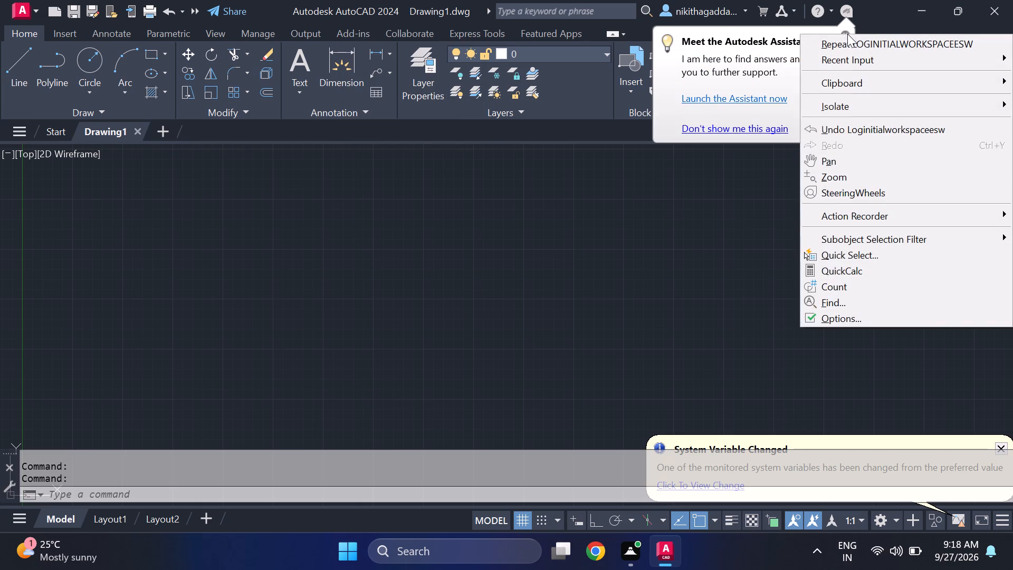
left_click(708, 188)
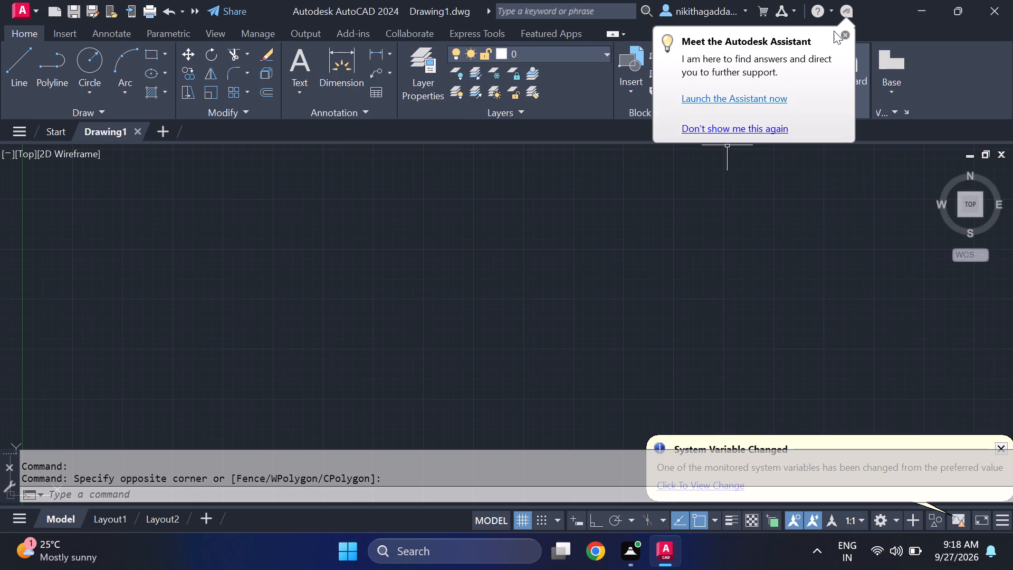
left_click(846, 34)
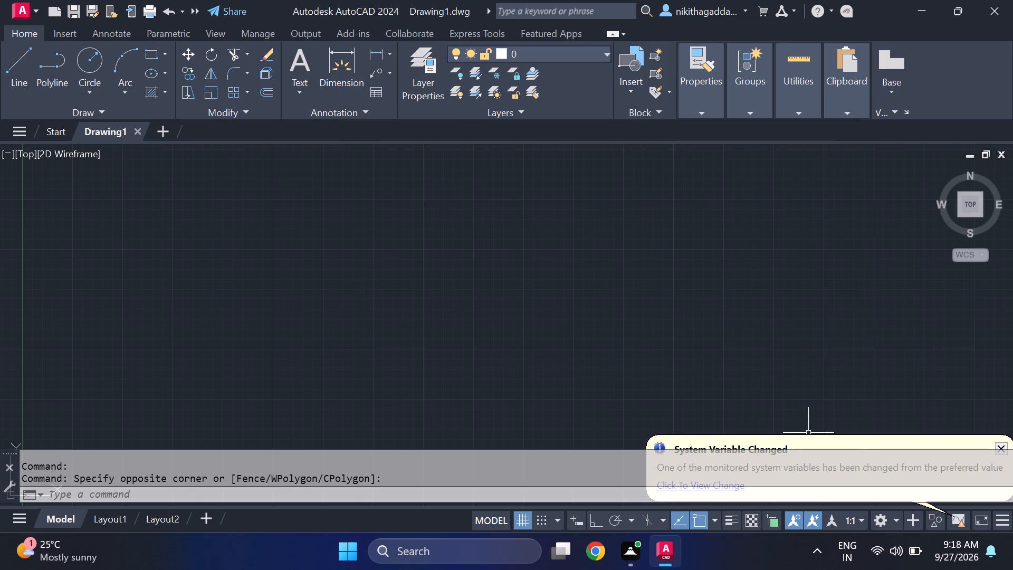
left_click(1003, 444)
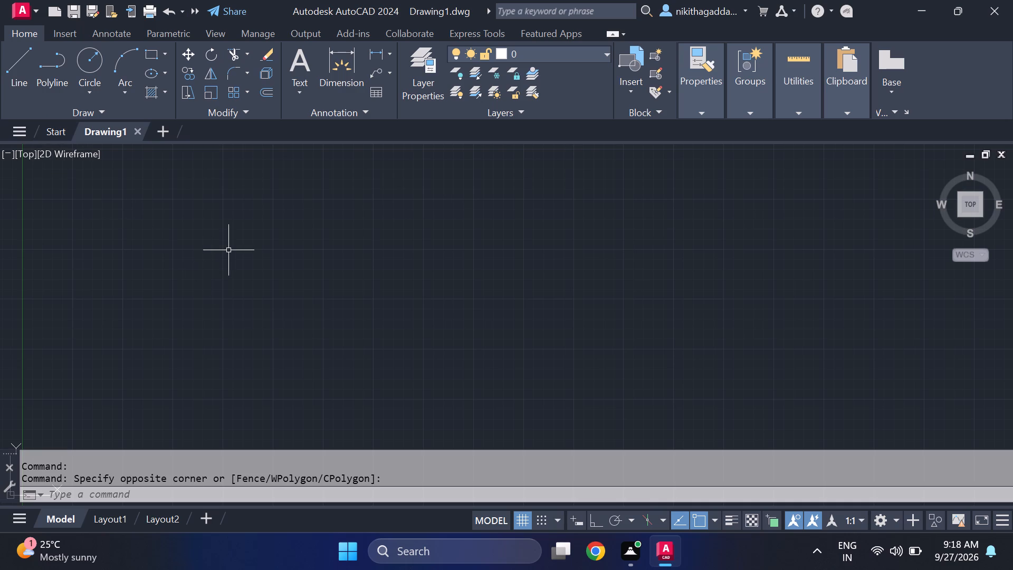
Configure the drawing units to Engineering length type with 0'-0.00" precision.
type("units")
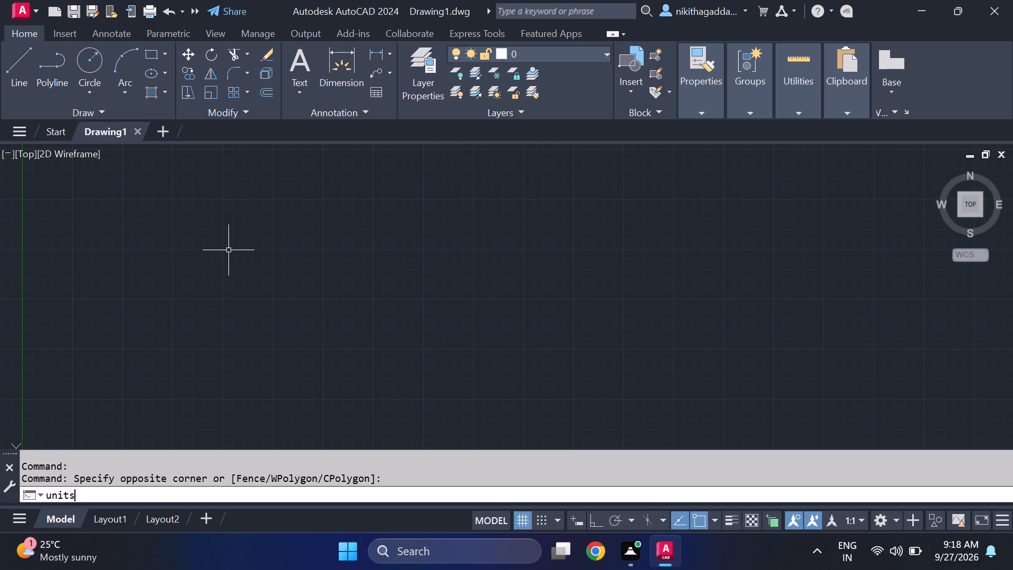
key("Return")
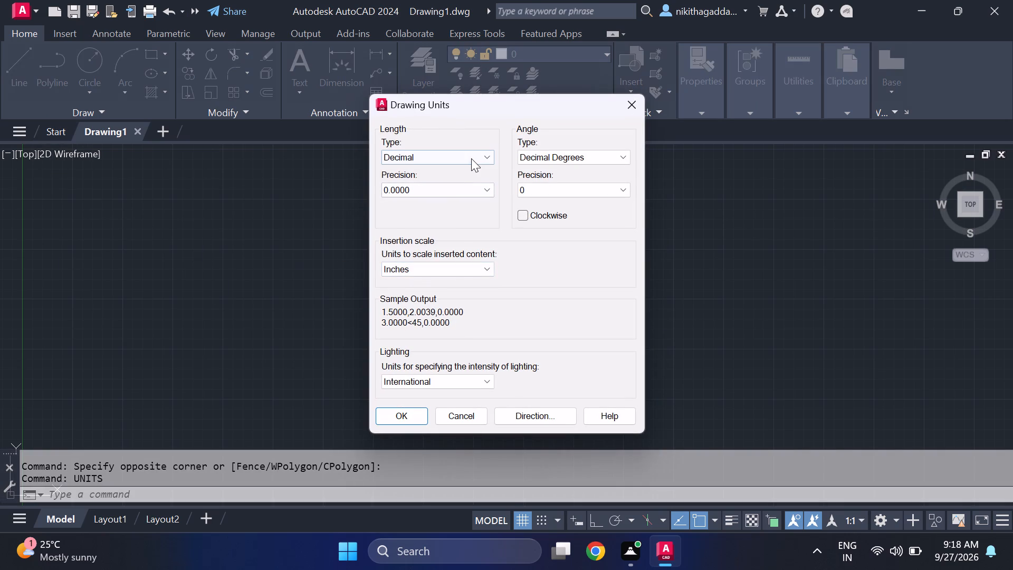
left_click(472, 156)
left_click(448, 193)
left_click(450, 191)
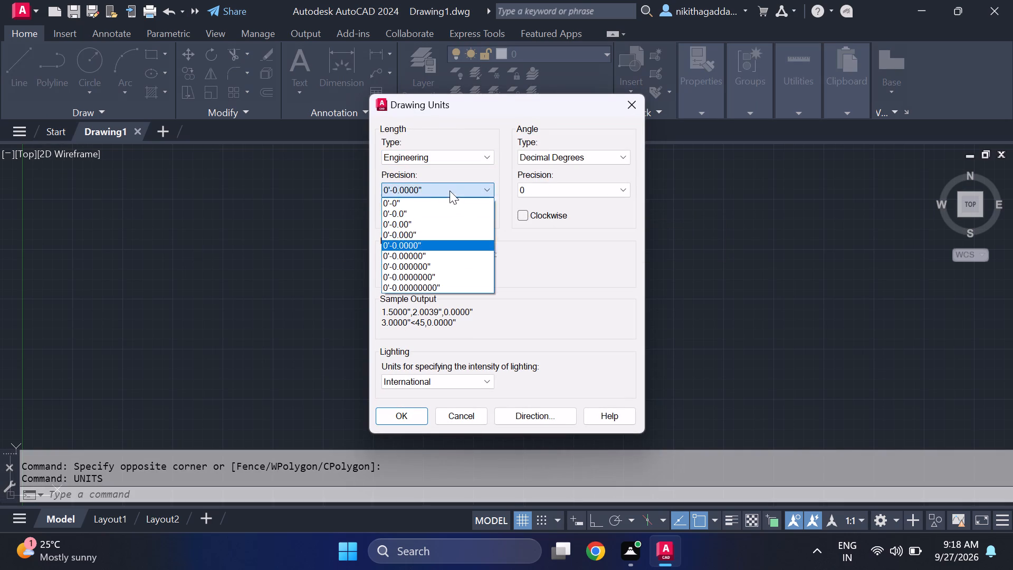
left_click(400, 225)
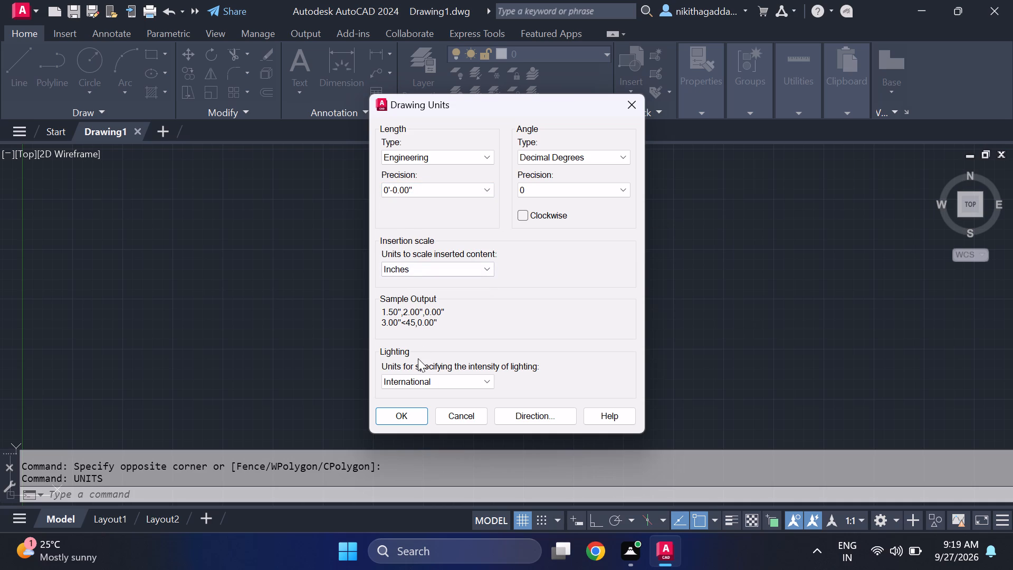
left_click(394, 420)
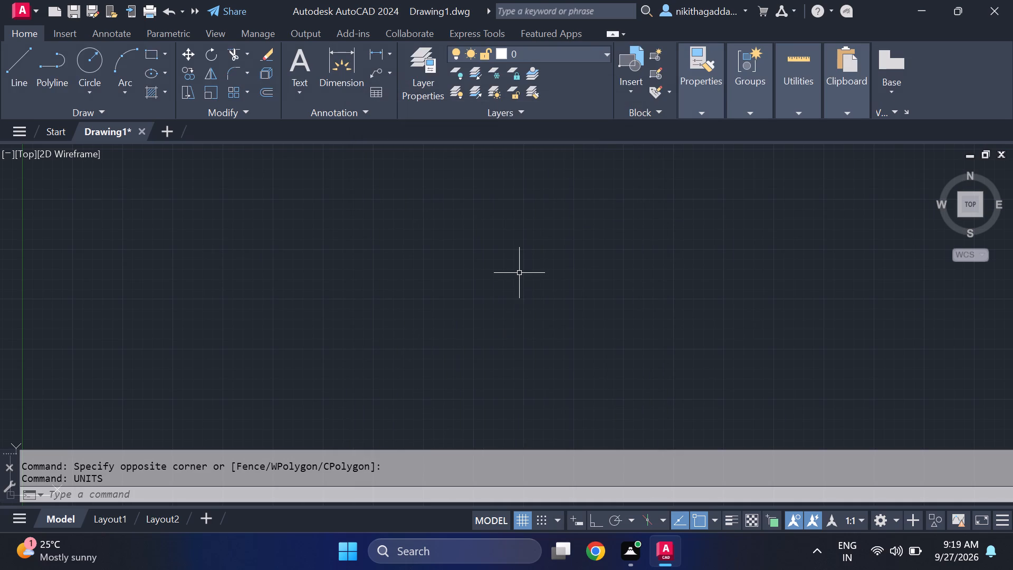
Modify the Standard dimension style's primary units to Engineering format with 0'-0.00" precision.
key("d")
key("Return")
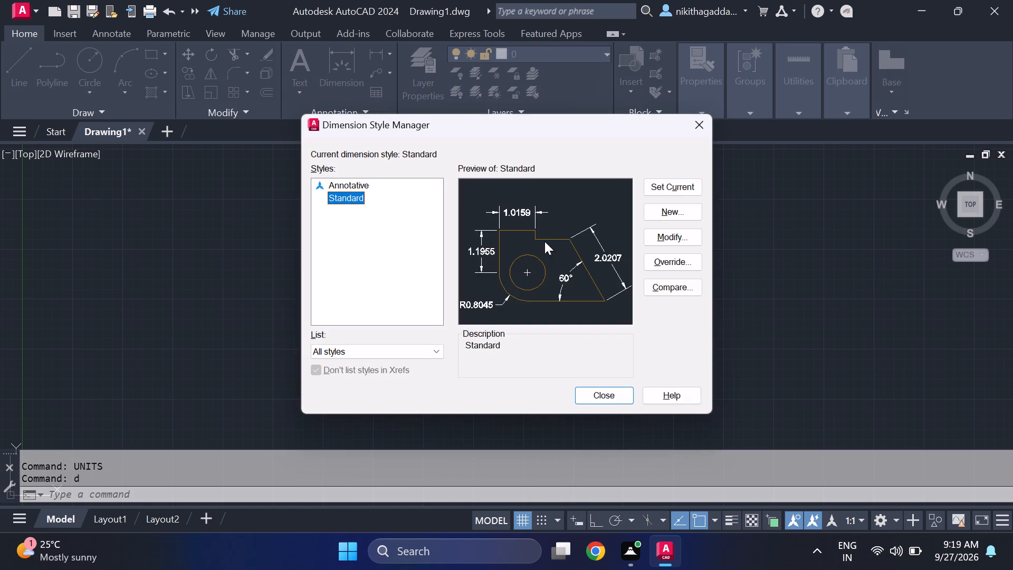
left_click(671, 244)
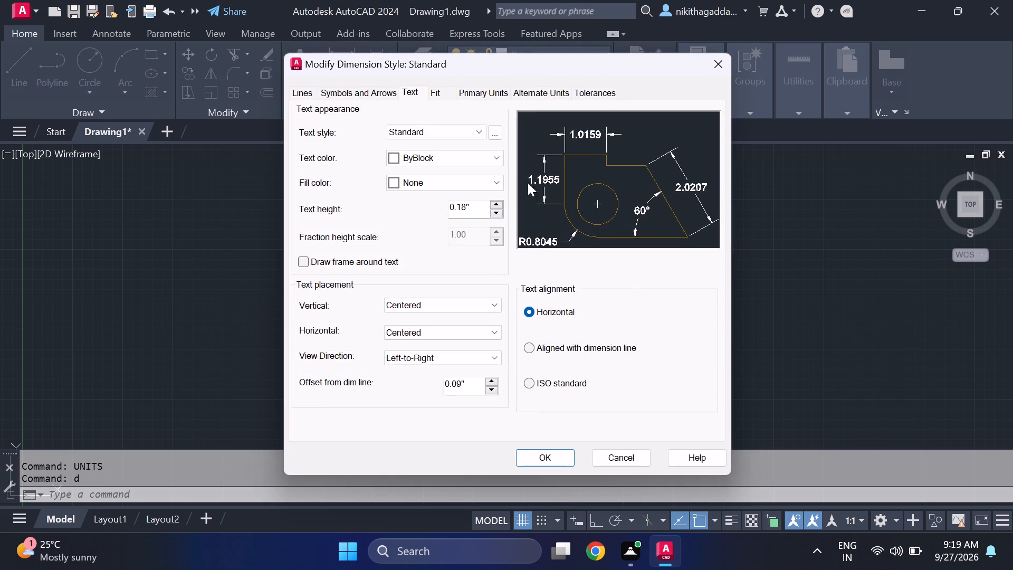
left_click(451, 89)
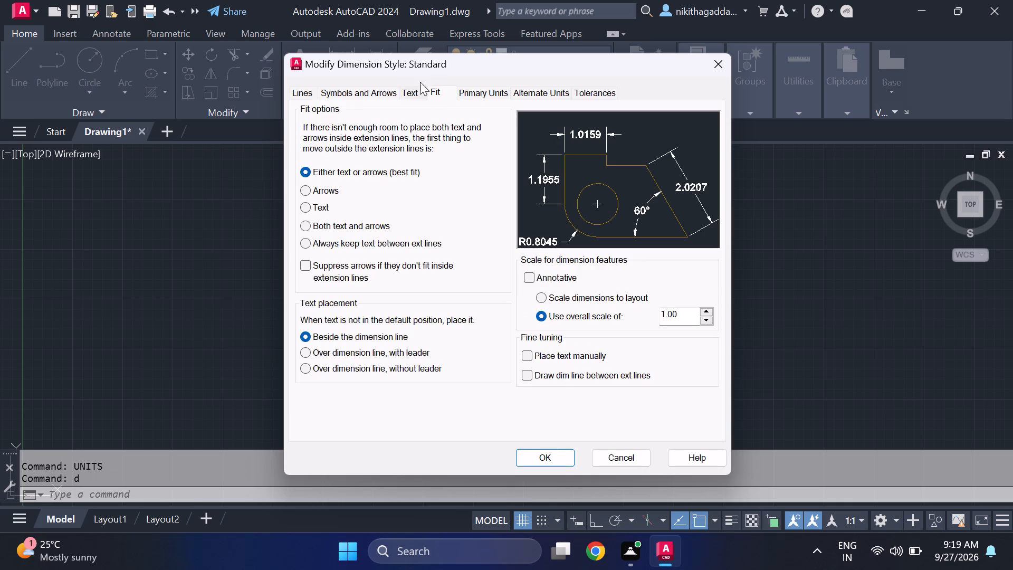
left_click(475, 99)
left_click(458, 123)
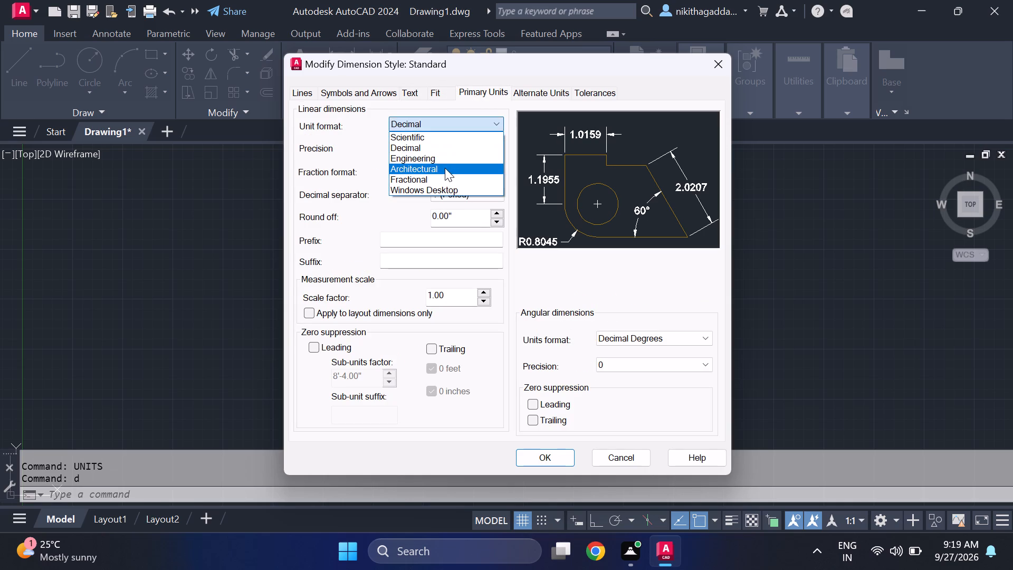
left_click(445, 160)
left_click(451, 151)
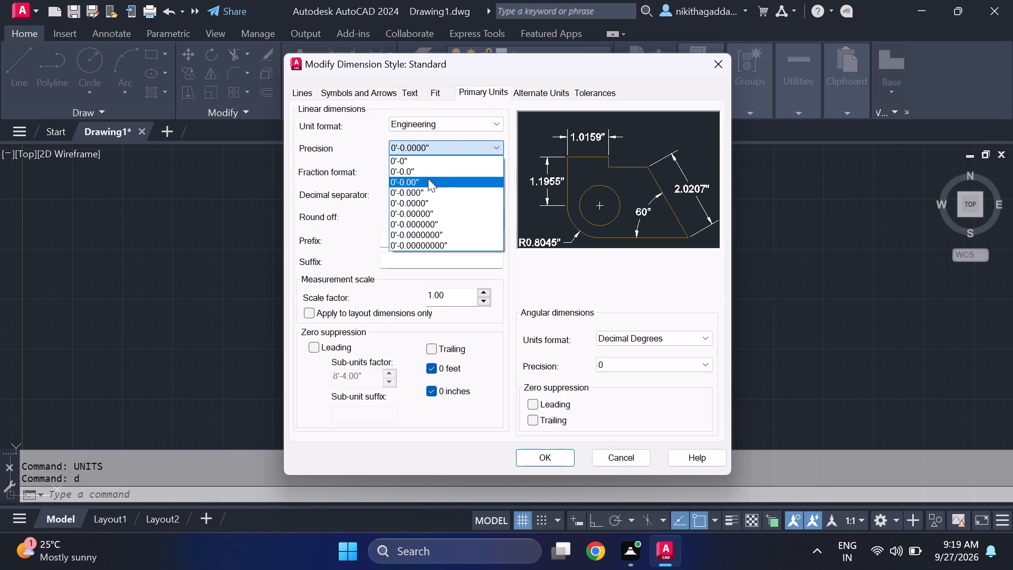
left_click(427, 180)
Set the Standard dimension style's text height to 7" and make that style current.
left_click(406, 95)
left_click(478, 208)
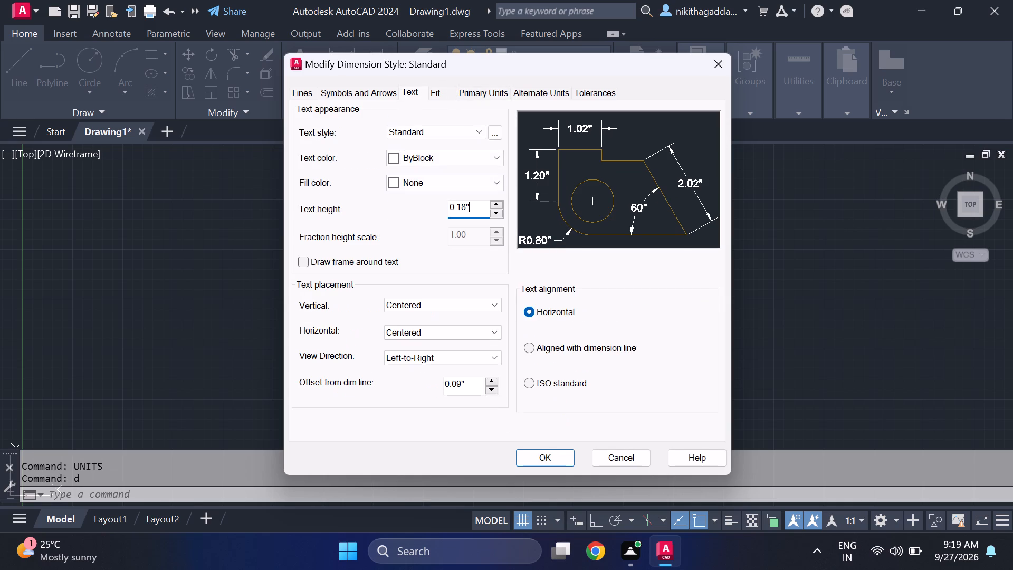
key("BackSpace")
key("BackSpace")
key("BackSpace")
key("BackSpace")
key("BackSpace")
key("BackSpace")
key("BackSpace")
key("BackSpace")
key("7")
key("Return")
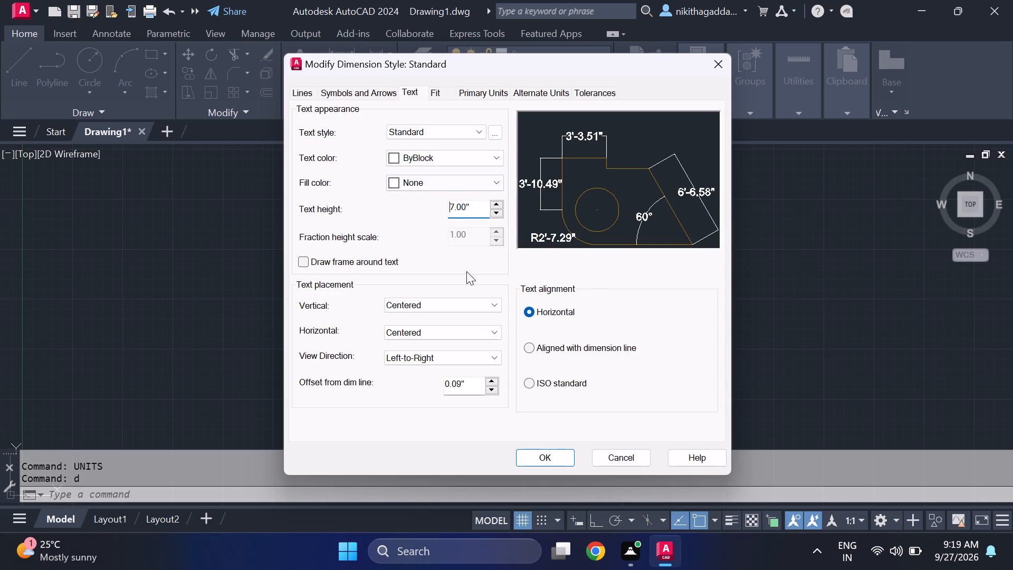
left_click(552, 460)
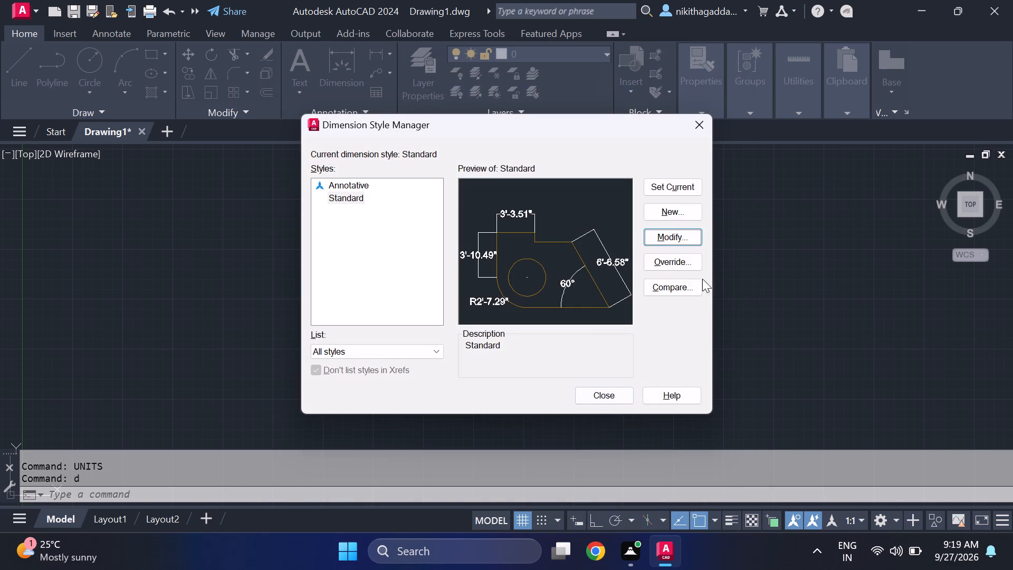
left_click(676, 185)
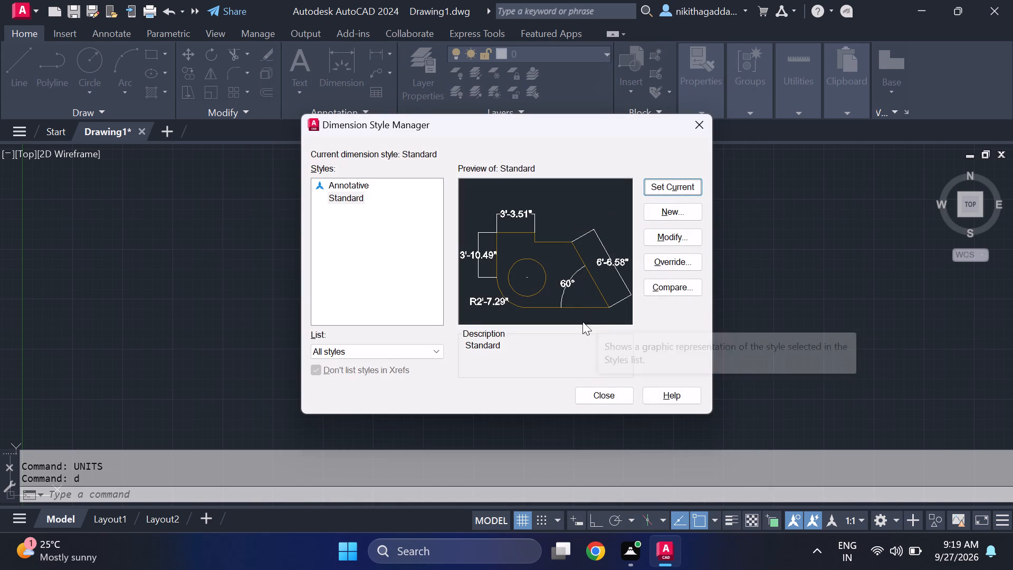
left_click(595, 398)
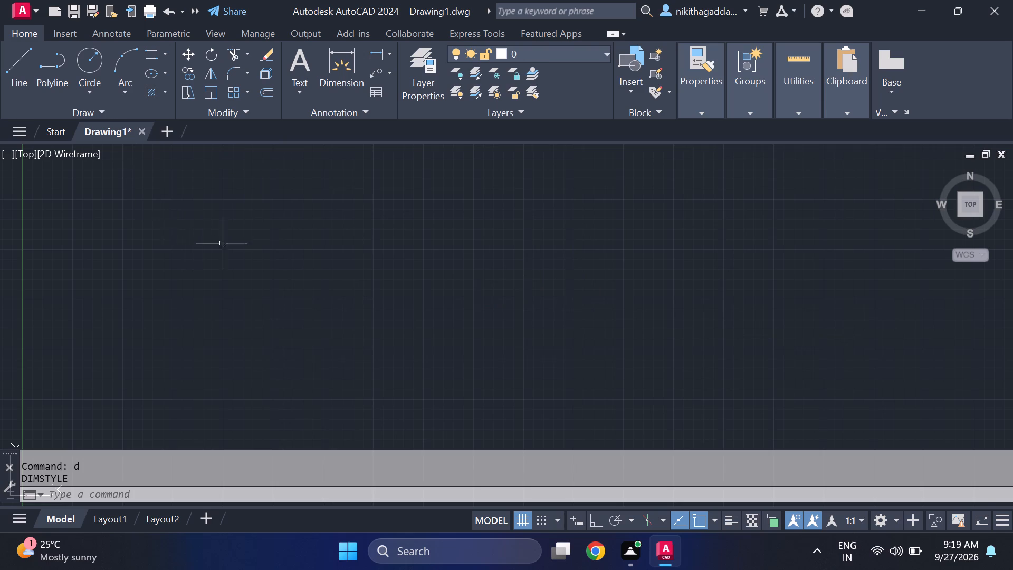
Create two new layers named walls and furniture in the layer properties.
scroll(255, 250, "down", 1)
middle_click_drag(384, 273, 342, 325)
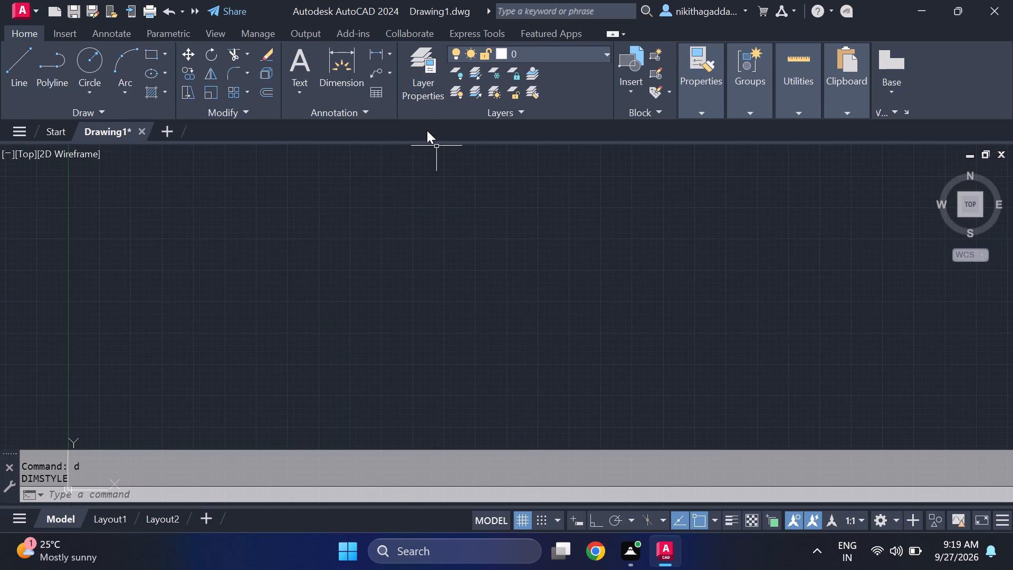
left_click(425, 85)
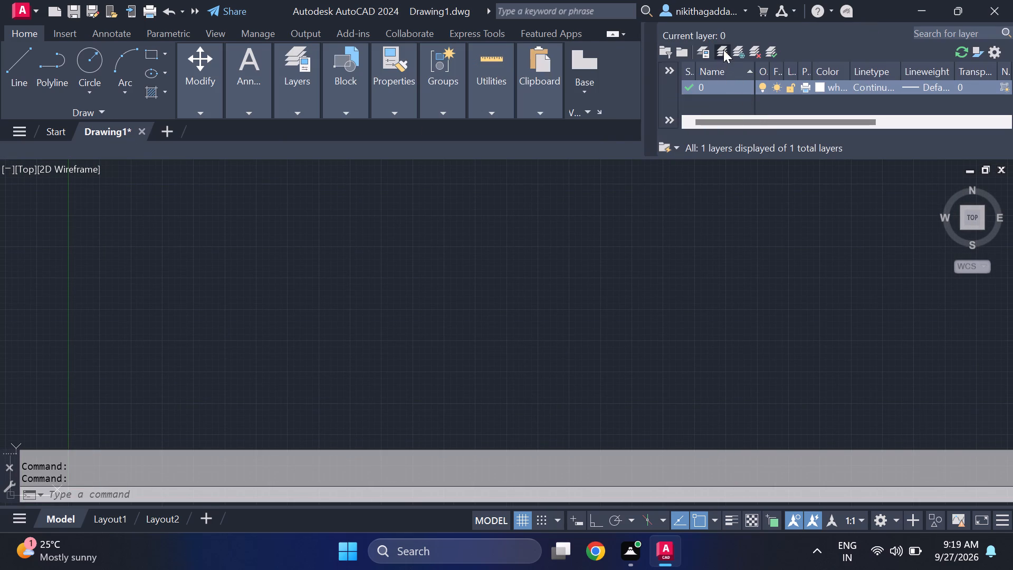
left_click(723, 50)
key("BackSpace")
type("walls")
key("Return")
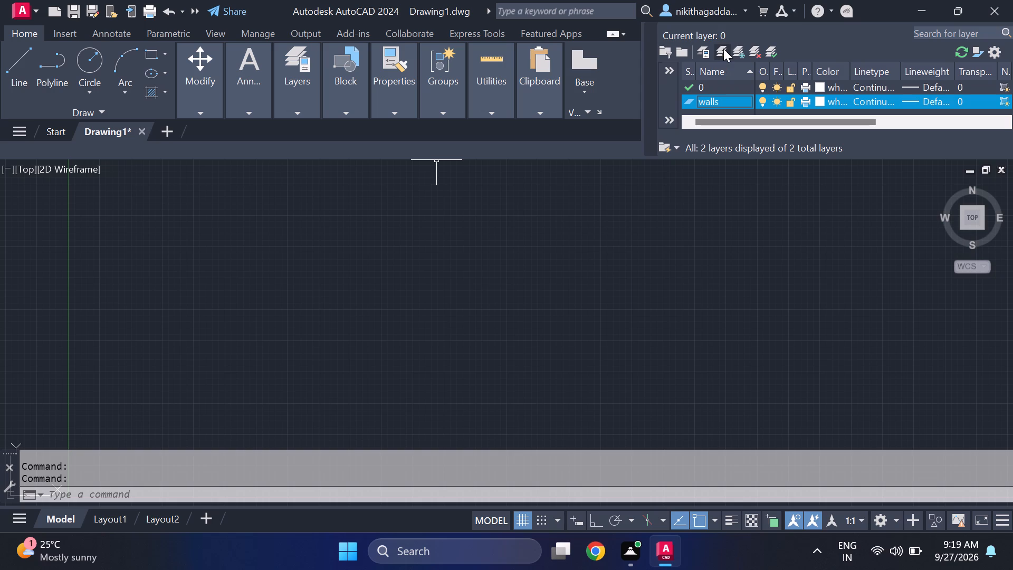
left_click(724, 47)
key("BackSpace")
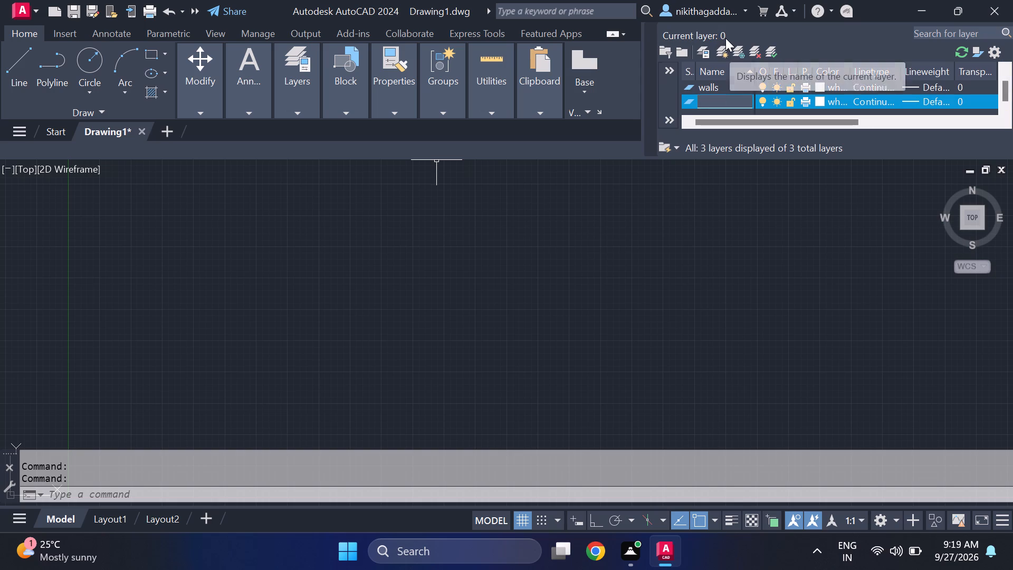
type("furniture")
key("Return")
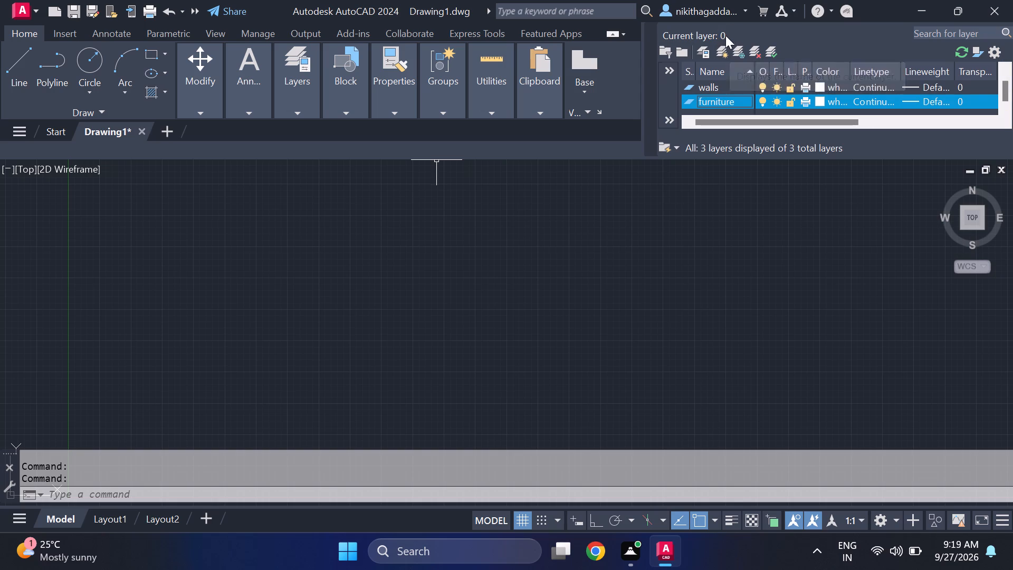
Add two more layers named windows and garden.
left_click(717, 48)
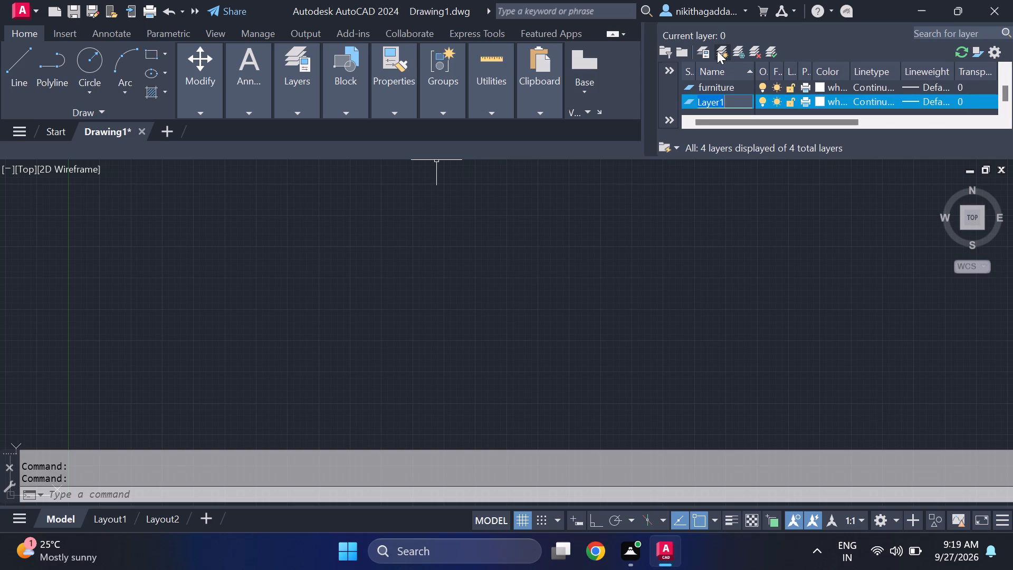
key("BackSpace")
type("windows")
key("Return")
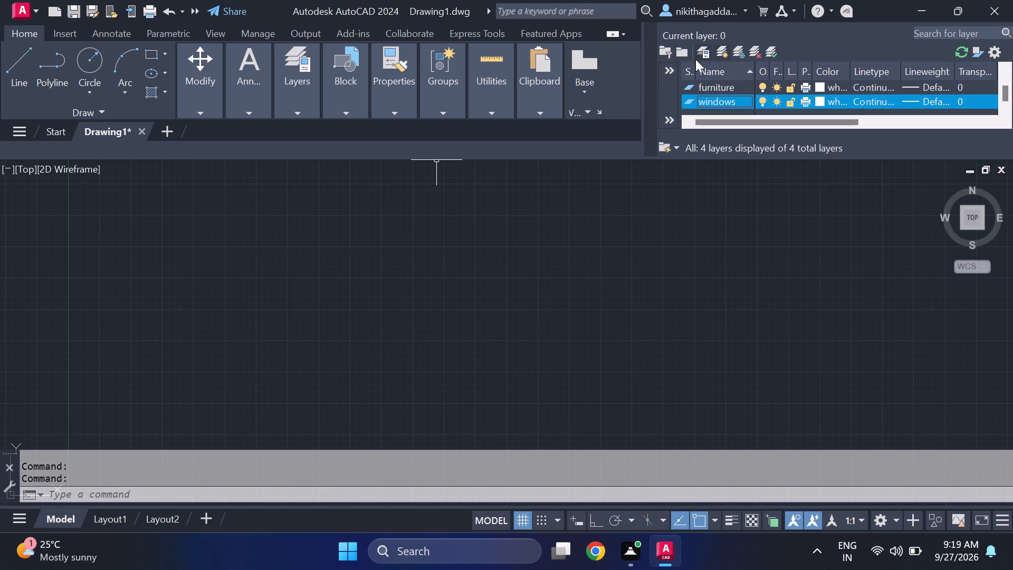
left_click(720, 56)
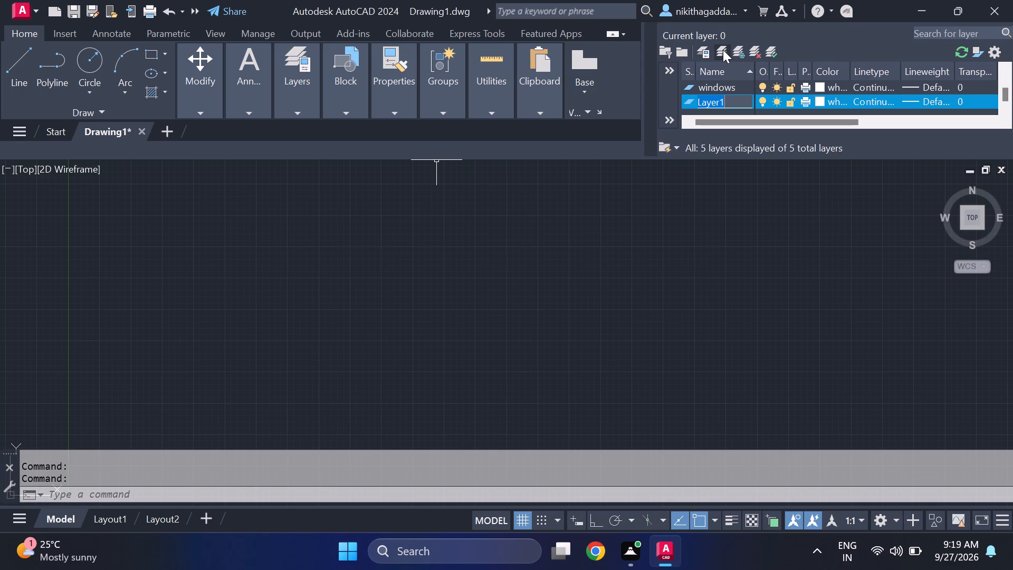
key("BackSpace")
type("garden")
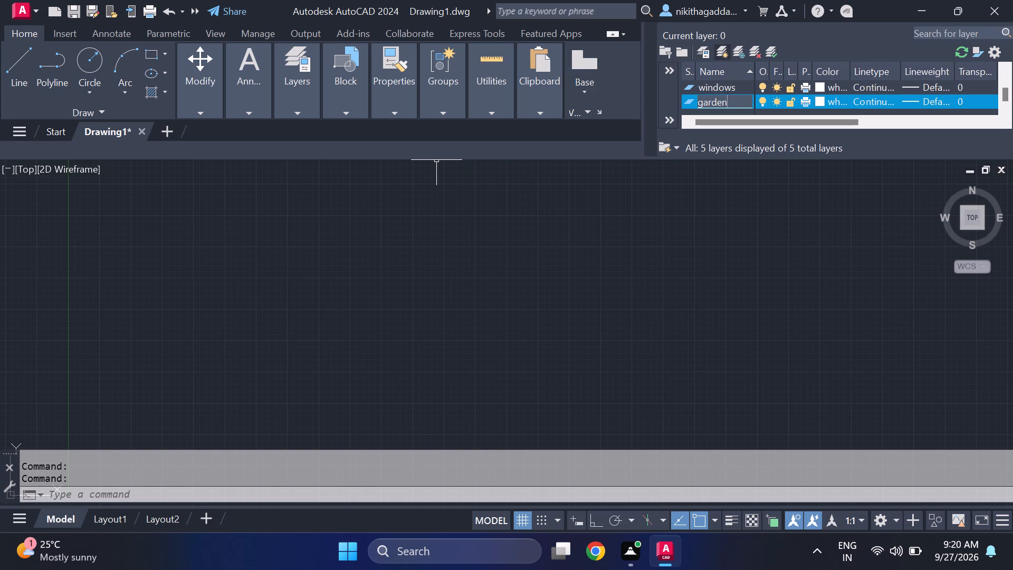
key("Return")
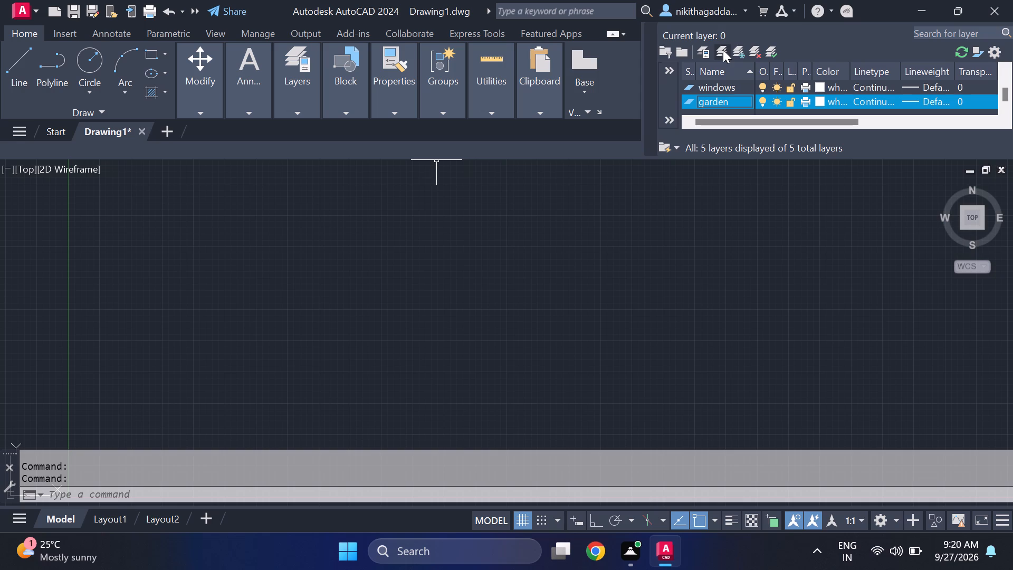
Add a new layer named text.
scroll(743, 101, "up", 2)
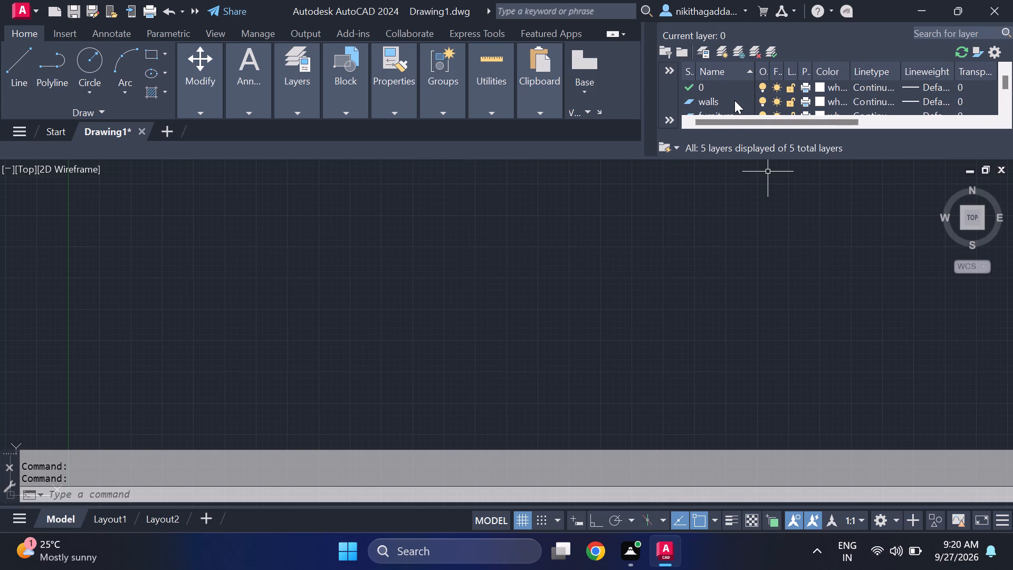
left_click(734, 100)
scroll(737, 87, "down", 2)
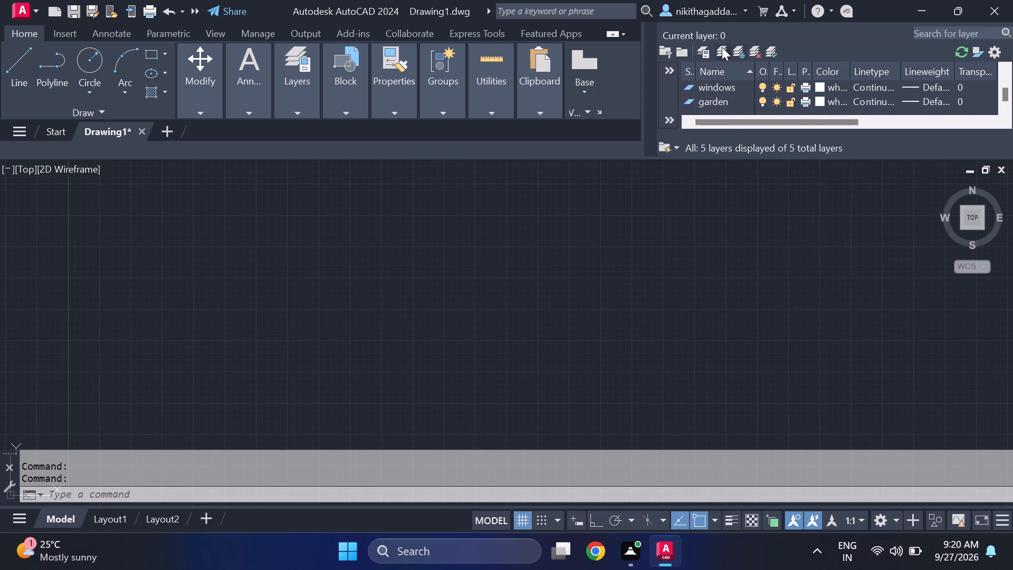
left_click(722, 47)
key("BackSpace")
type("text")
key("Return")
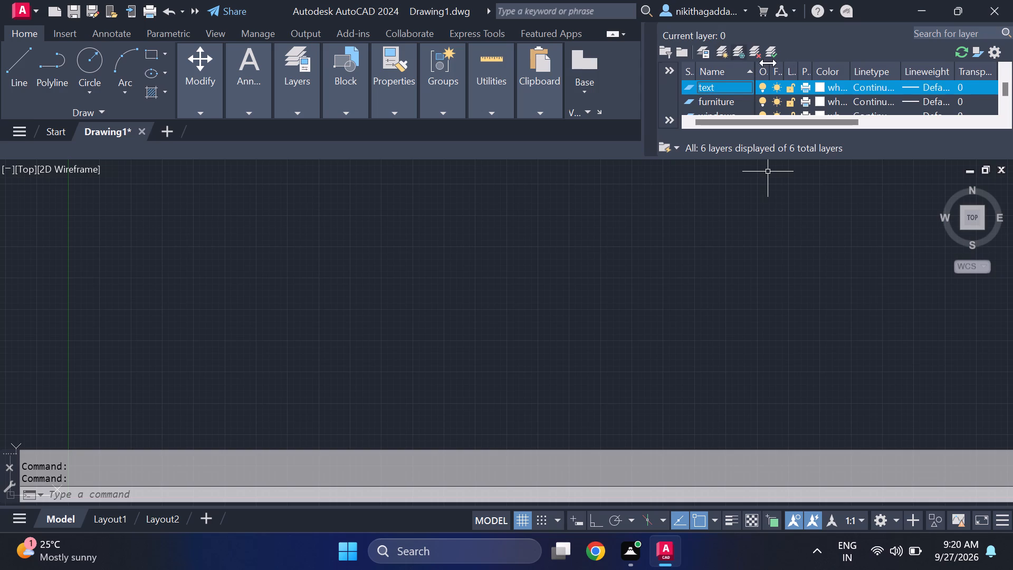
Set the walls layer's color to grey index color 8 and close the layer properties.
left_click(820, 100)
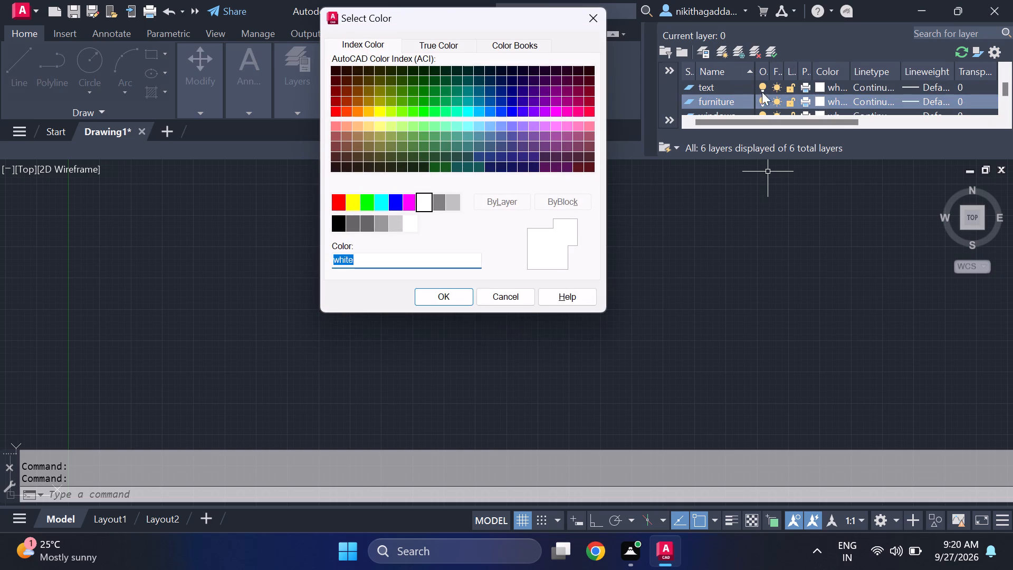
left_click(594, 14)
scroll(754, 102, "down", 1)
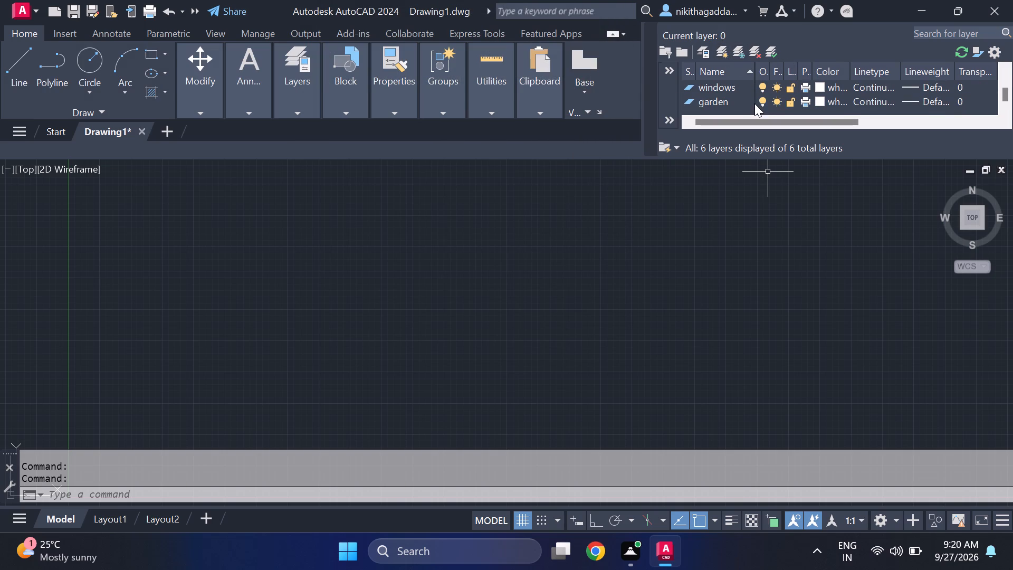
scroll(743, 105, "down", 2)
scroll(743, 105, "up", 2)
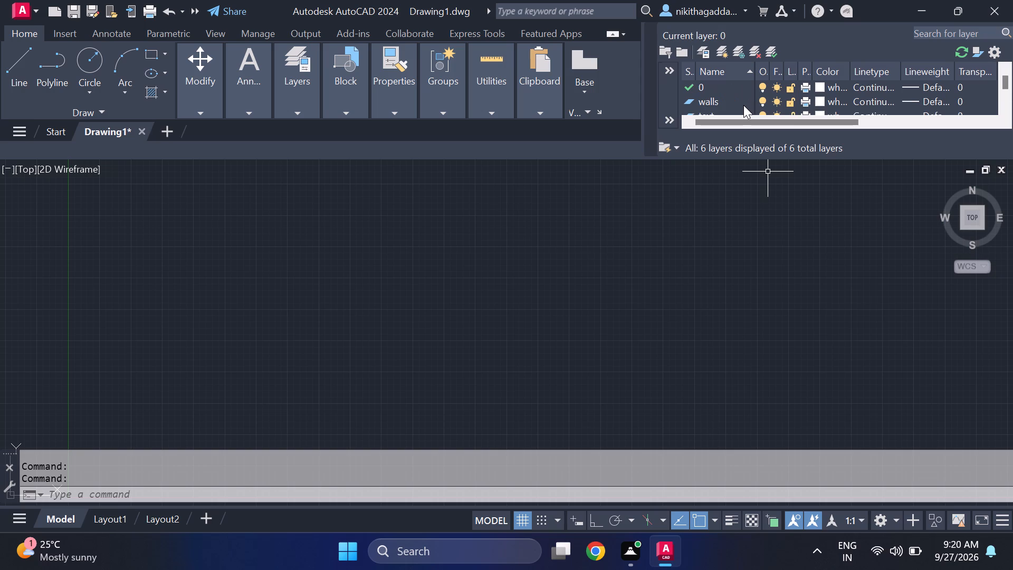
left_click(819, 101)
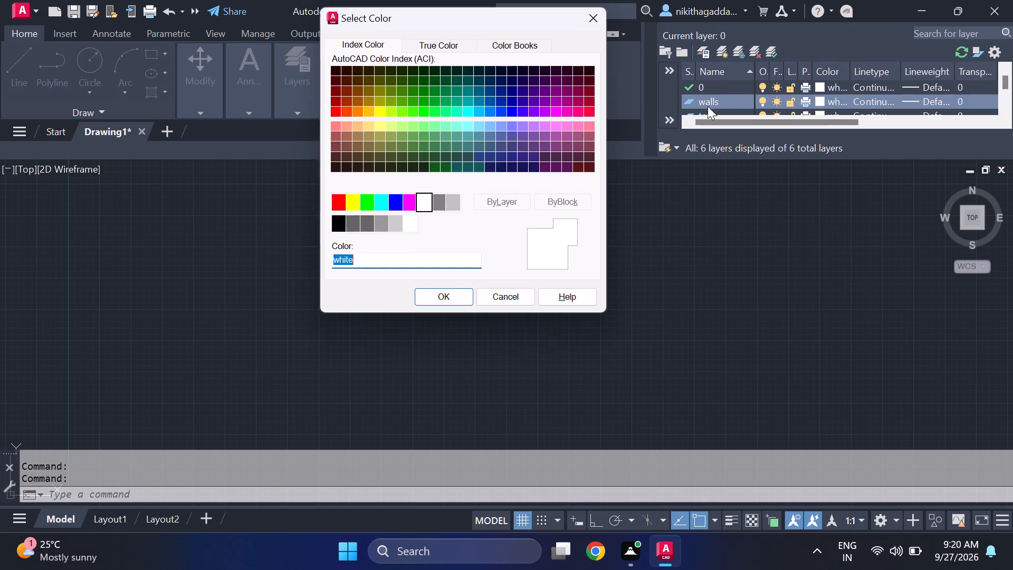
left_click(442, 200)
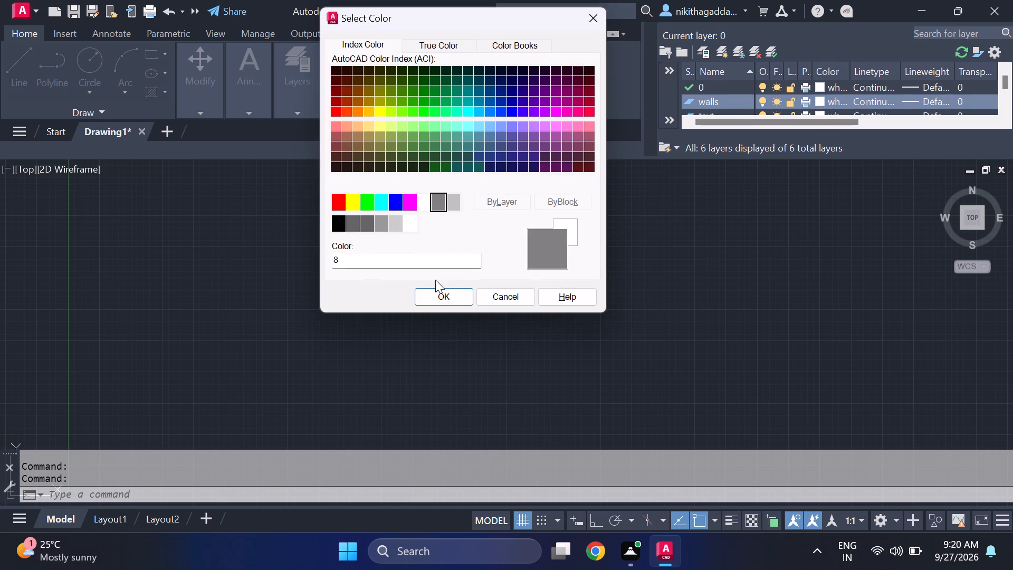
left_click(438, 298)
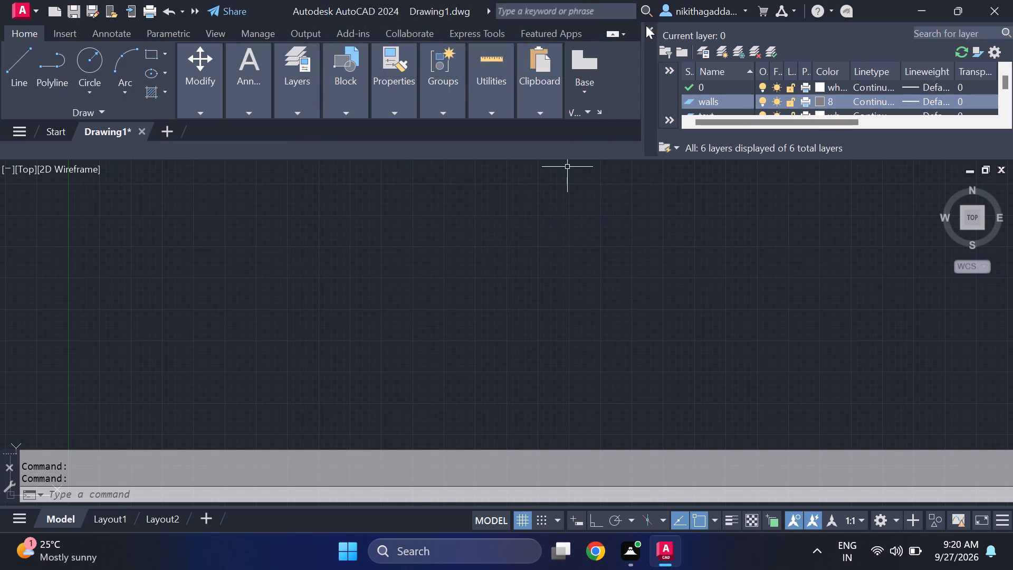
left_click(646, 25)
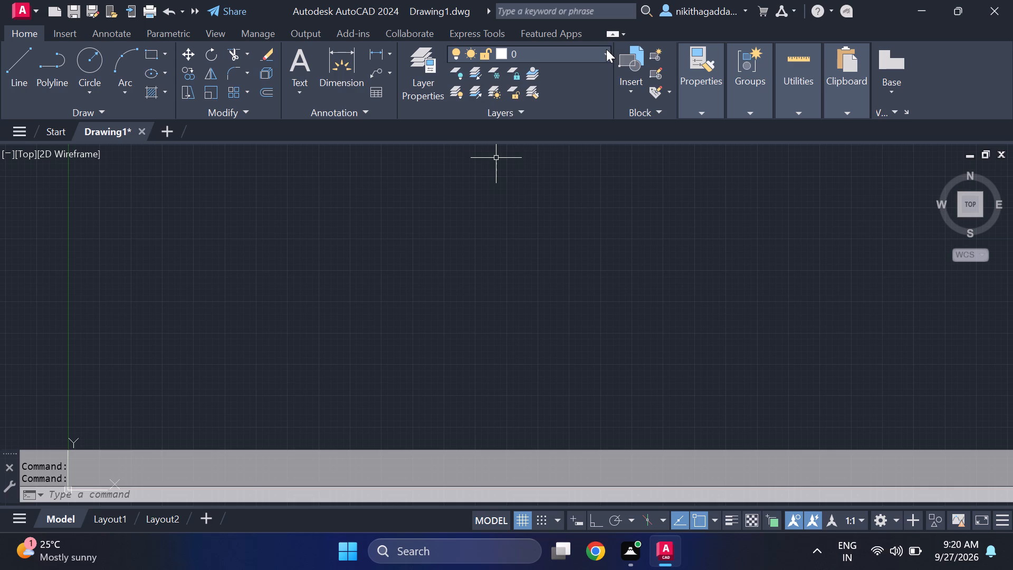
Make walls the current layer.
left_click(606, 49)
left_click(543, 156)
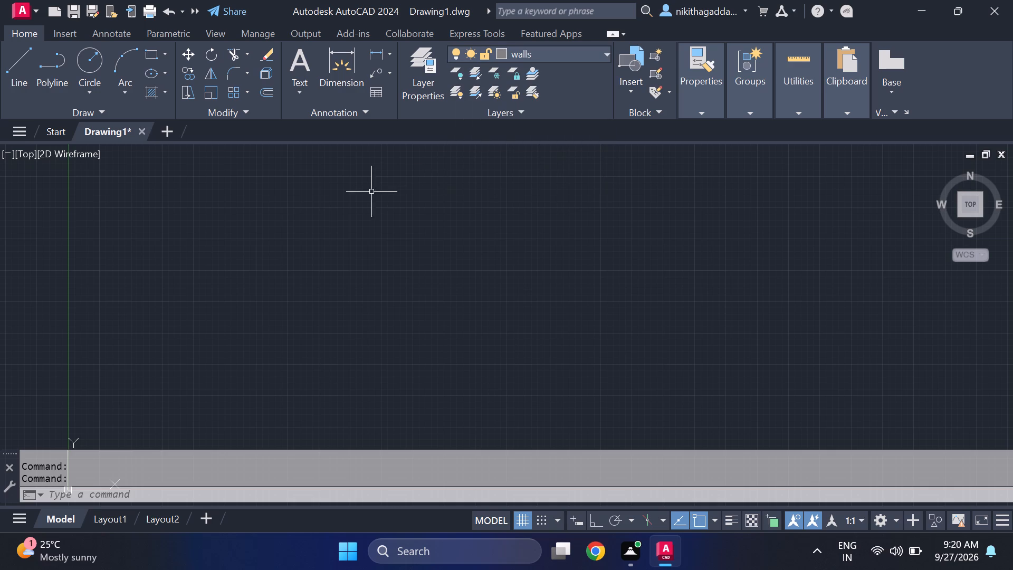
Turn on Ortho mode and draw a horizontal 20' line on the walls layer.
key("l")
key("Return")
left_click(342, 244)
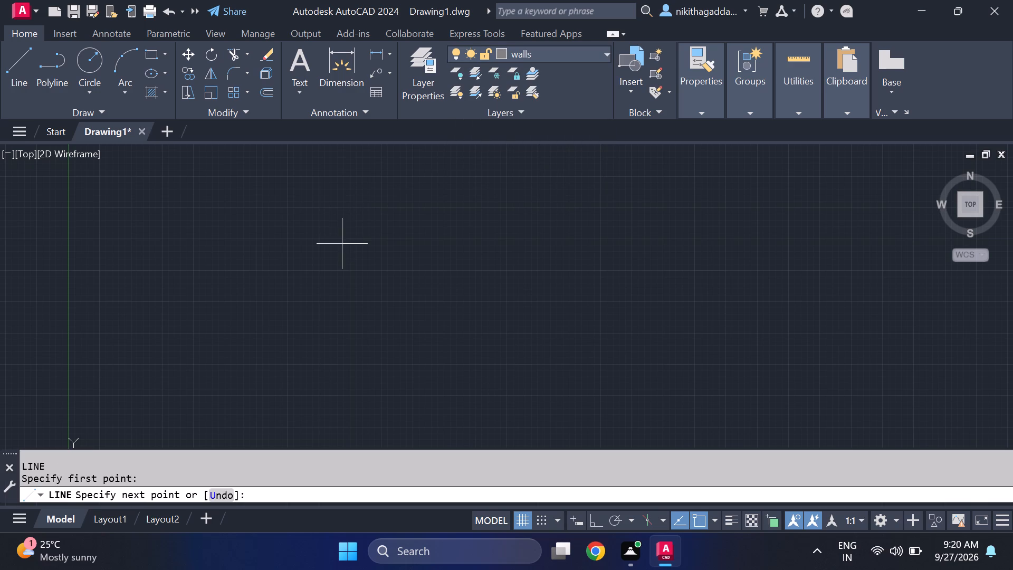
key("F8")
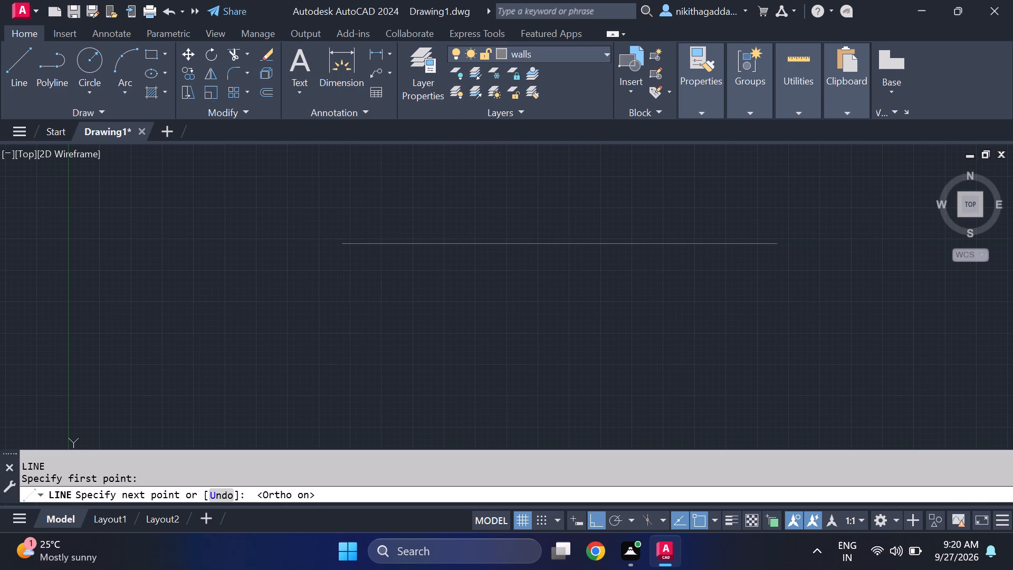
type("20;")
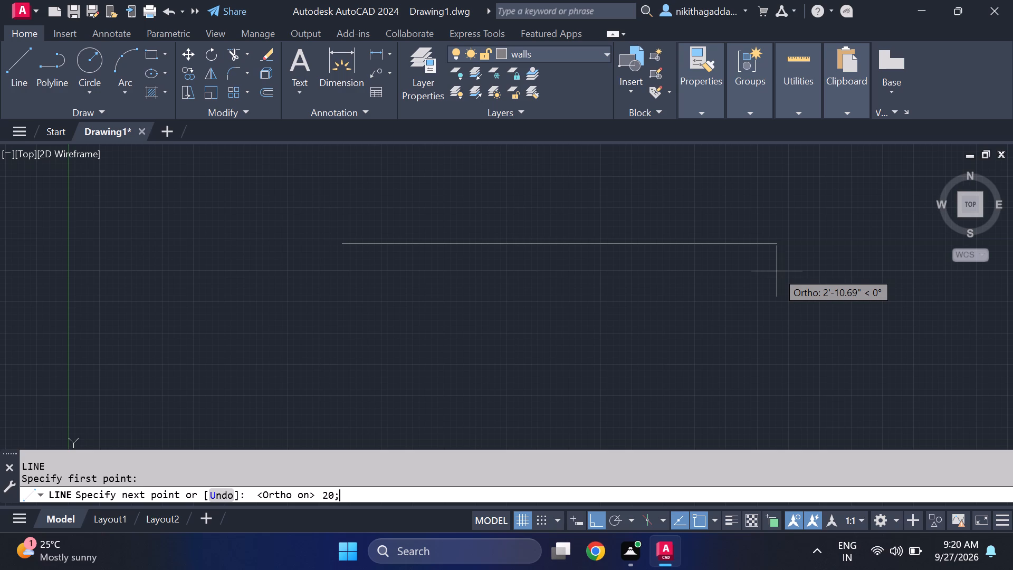
key("BackSpace")
key("apostrophe")
key("Return")
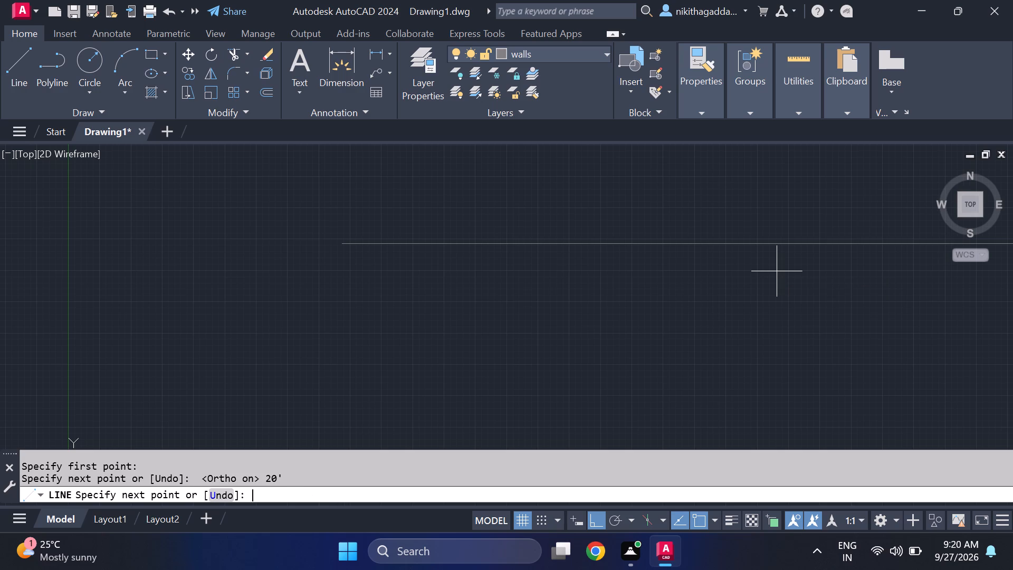
scroll(795, 262, "down", 5)
scroll(833, 293, "down", 5)
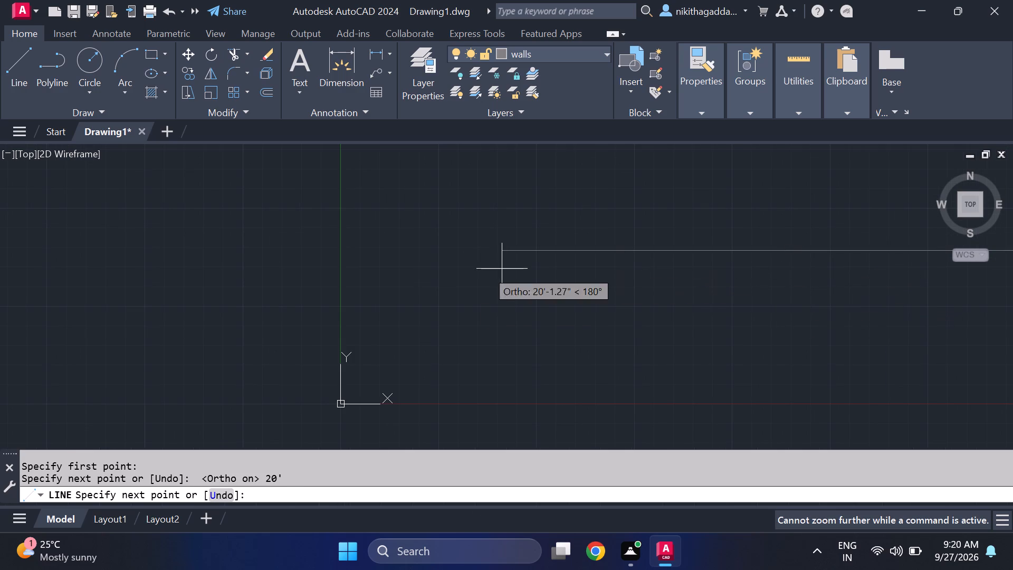
scroll(737, 315, "down", 3)
scroll(773, 374, "down", 7)
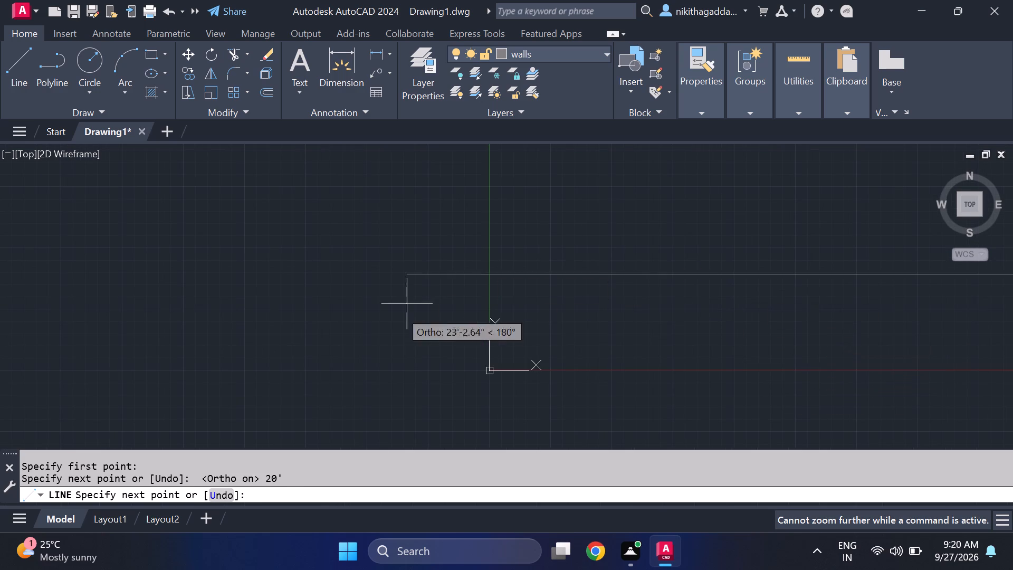
scroll(801, 344, "down", 5)
scroll(605, 281, "down", 1)
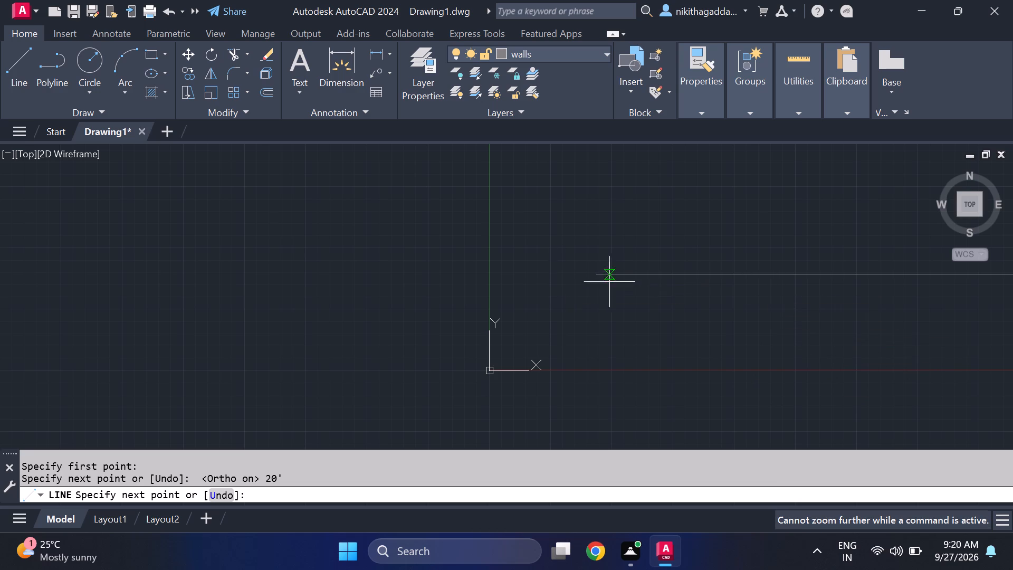
scroll(619, 284, "down", 6)
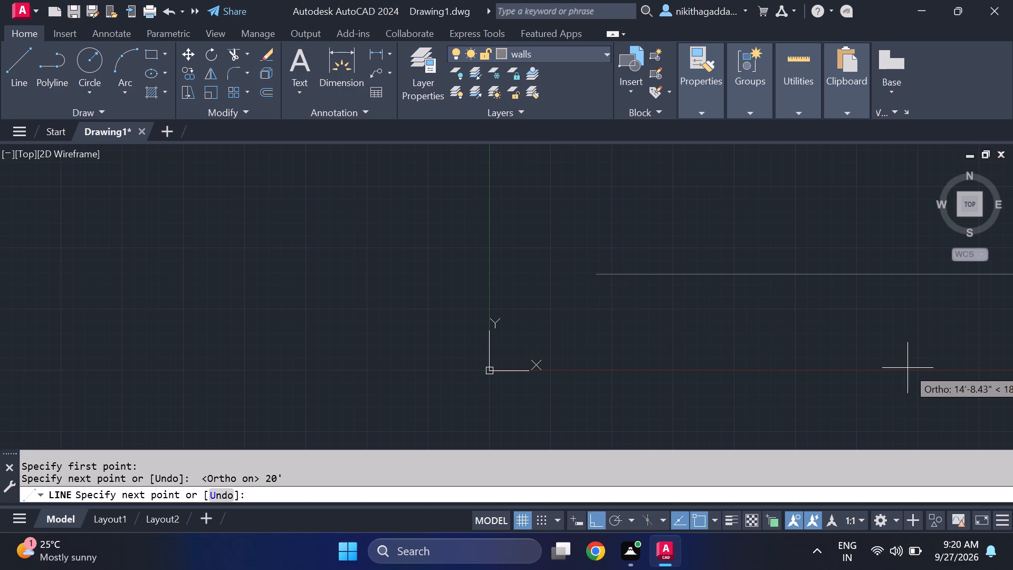
key("Escape")
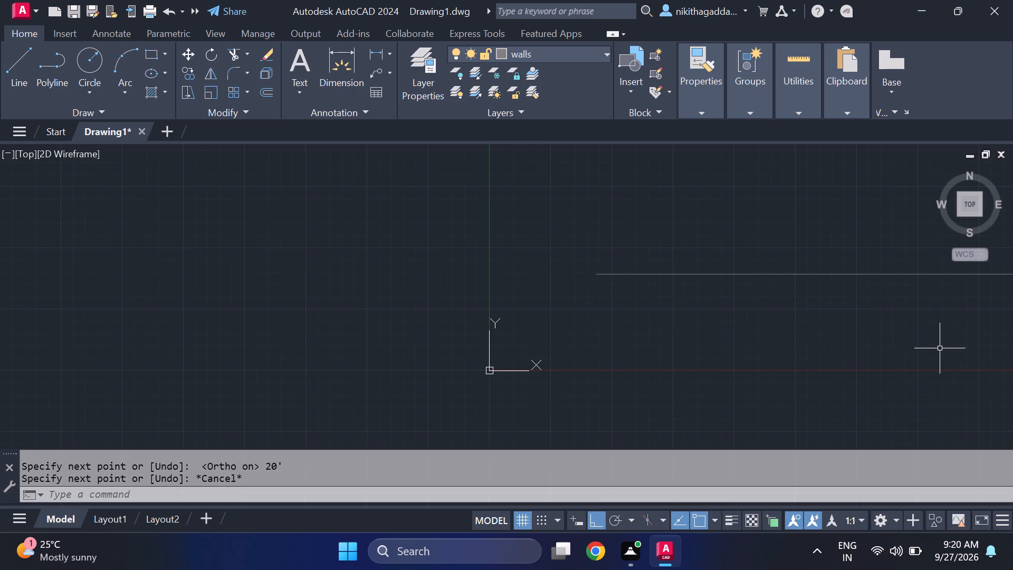
Erase the horizontal 20' line.
scroll(861, 337, "down", 5)
middle_click_drag(925, 336, 624, 282)
scroll(577, 282, "up", 3)
left_click(719, 210)
left_click(617, 260)
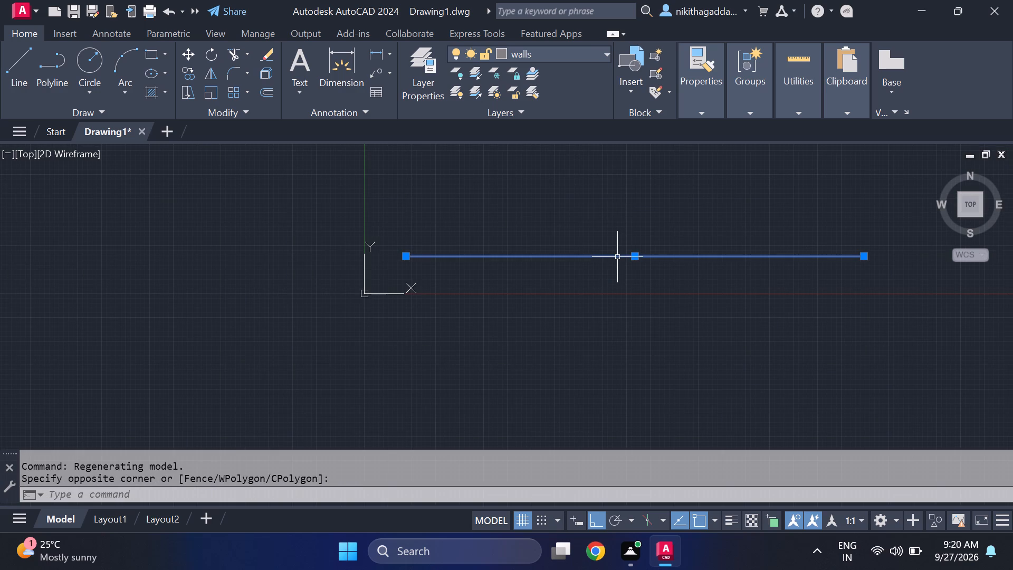
key("Delete")
Draw a closed rectangular wall outline 20' wide and 60' tall with the Line command, in an empty area of the drawing.
scroll(618, 279, "down", 2)
middle_click_drag(666, 219, 656, 224)
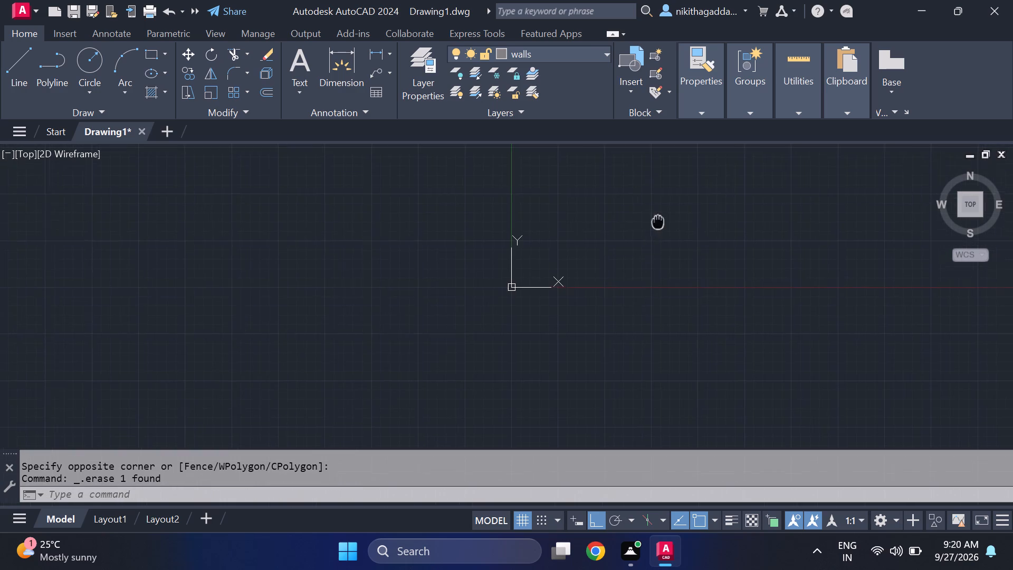
middle_click_drag(656, 224, 174, 566)
middle_click_drag(331, 366, 385, 482)
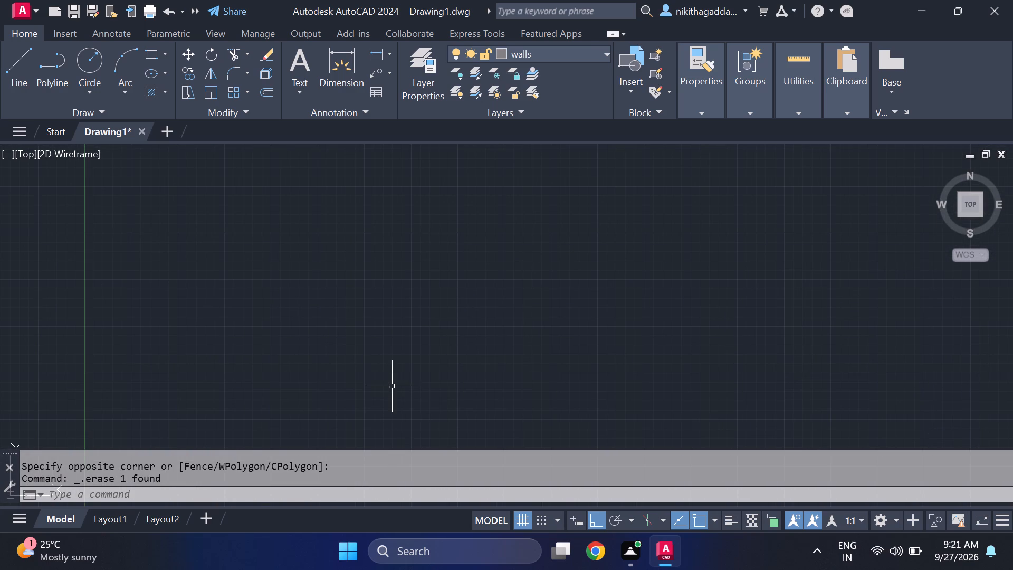
key("l")
key("Return")
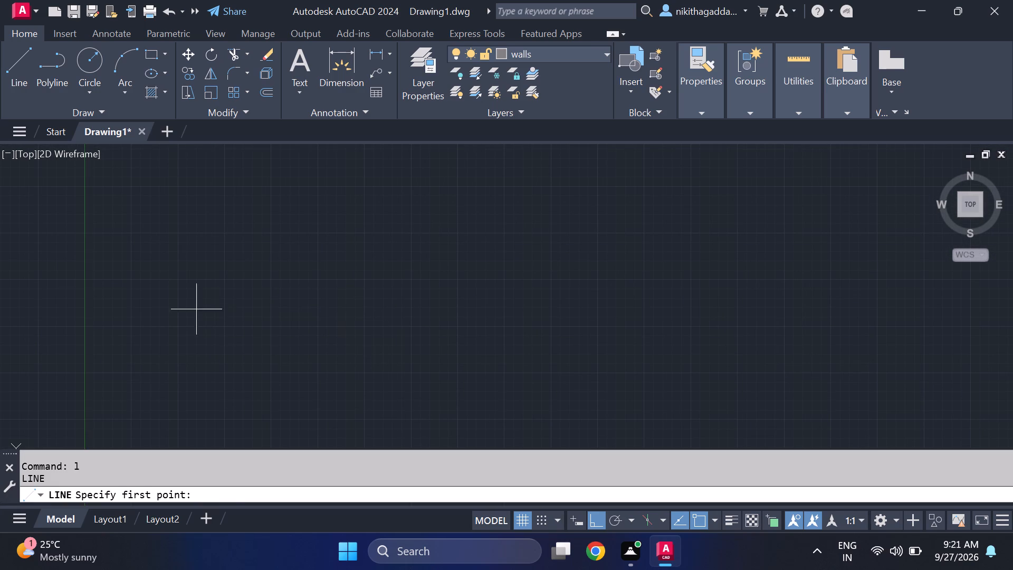
left_click(178, 299)
type("20'")
key("Return")
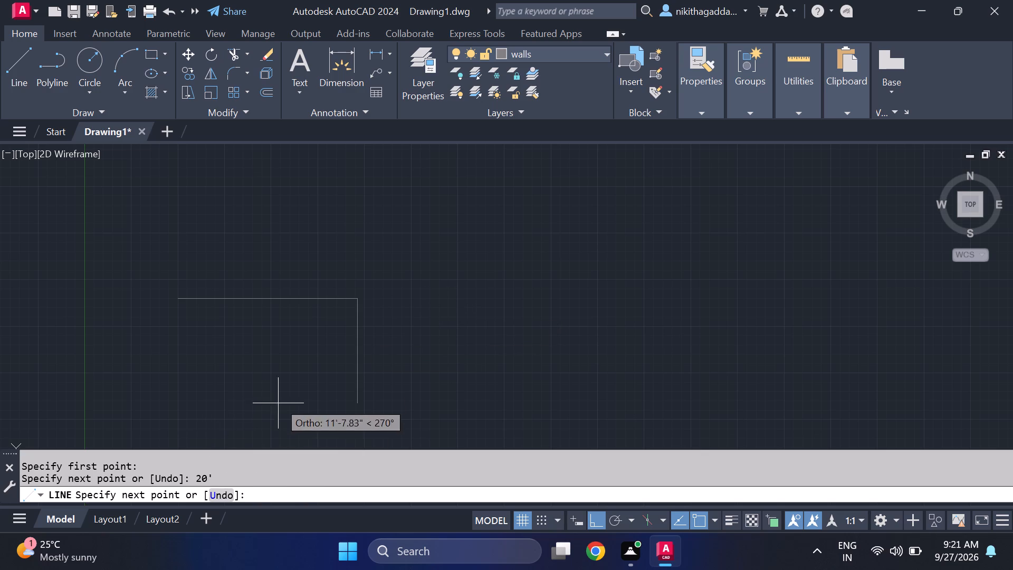
middle_click_drag(293, 367, 426, 273)
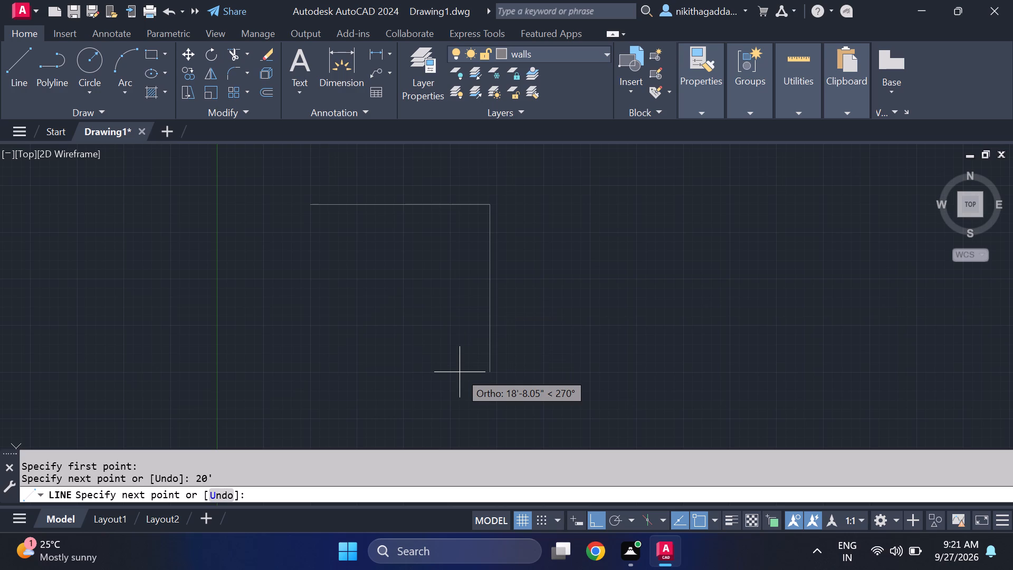
type("60'")
key("Return")
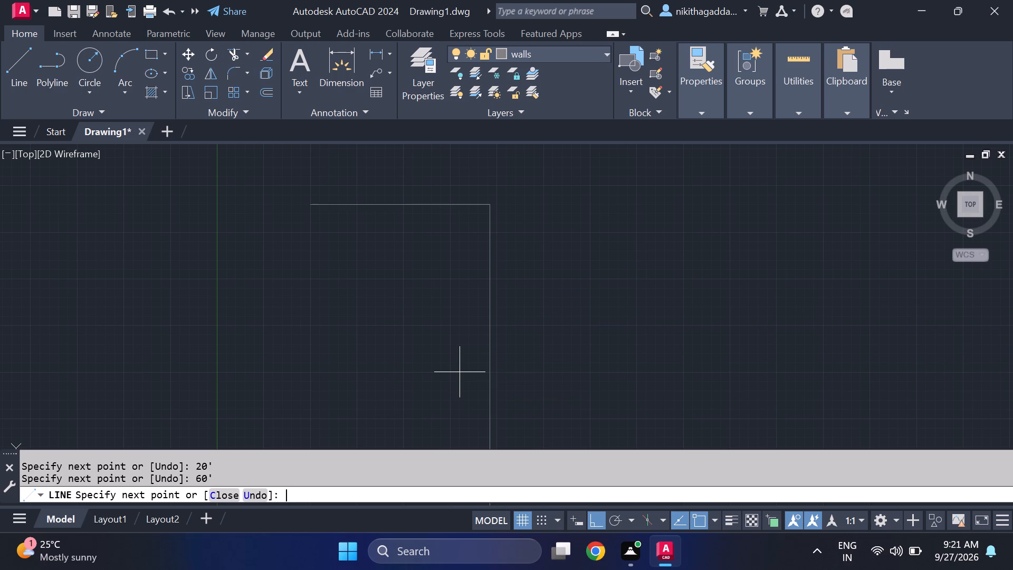
scroll(462, 370, "down", 3)
middle_click_drag(436, 413, 465, 309)
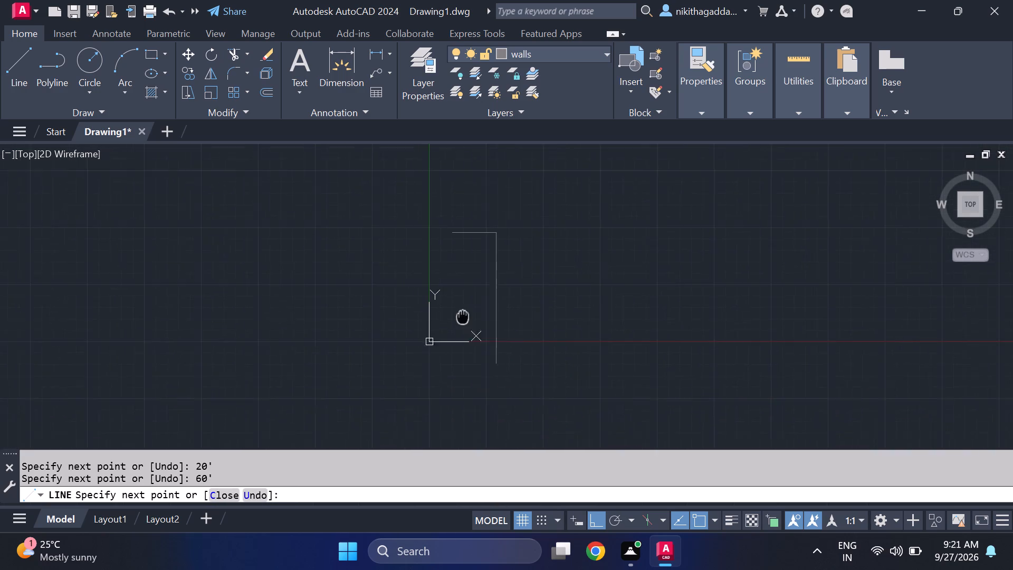
middle_click_drag(465, 309, 468, 298)
type("20'")
key("Return")
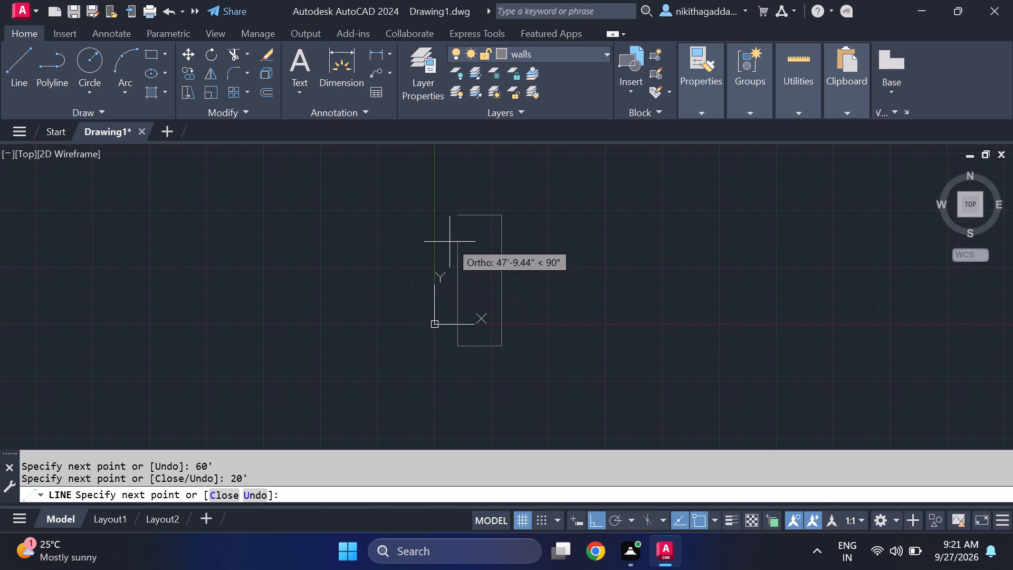
scroll(457, 219, "up", 5)
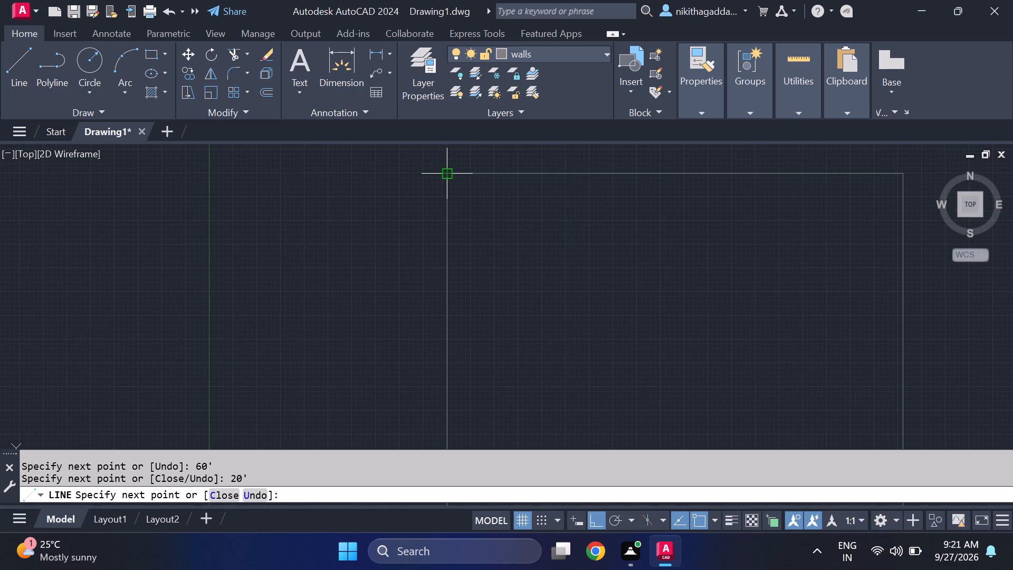
left_click(446, 177)
scroll(553, 282, "down", 5)
key("Escape")
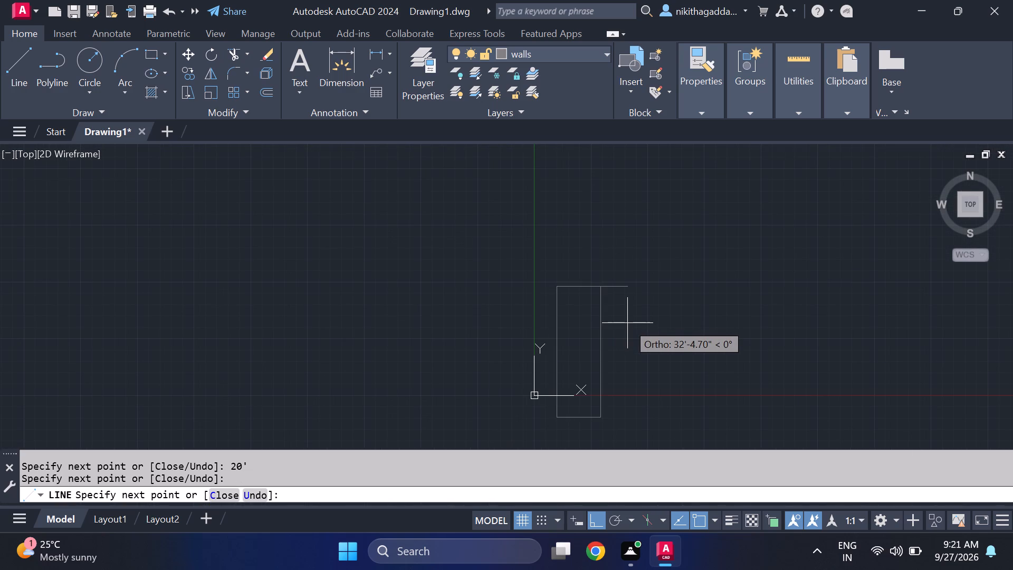
Offset the left line of the wall outline 9" inward.
scroll(620, 324, "up", 2)
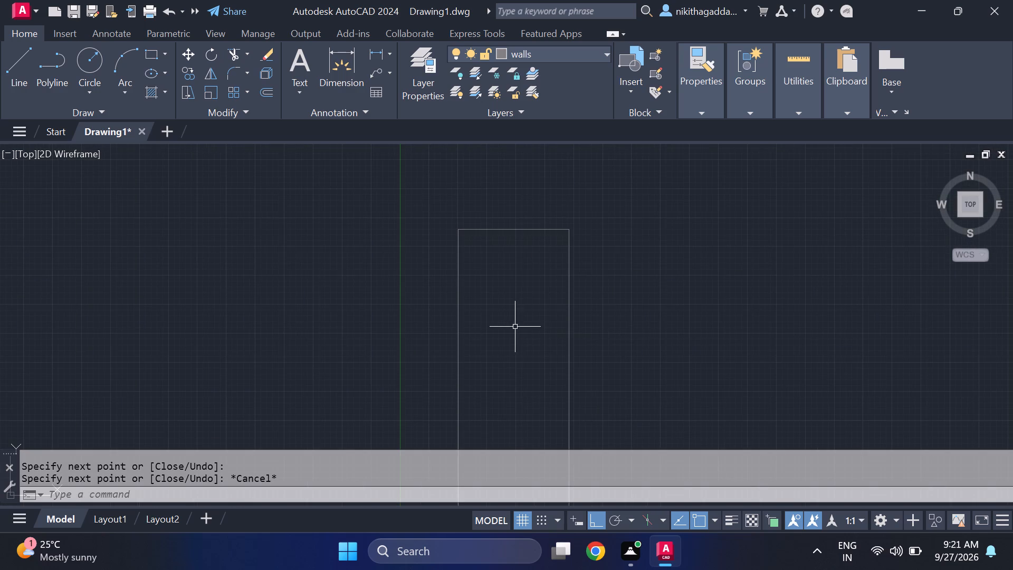
middle_click_drag(515, 327, 561, 262)
scroll(561, 260, "up", 1)
type("of")
key("Return")
type("9\"")
key("Return")
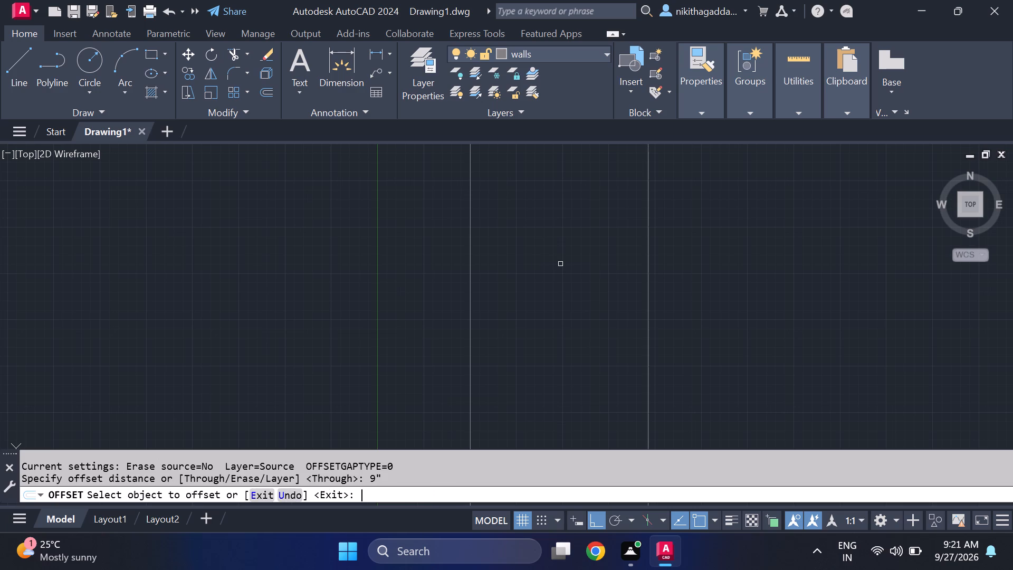
left_click(470, 282)
left_click(509, 262)
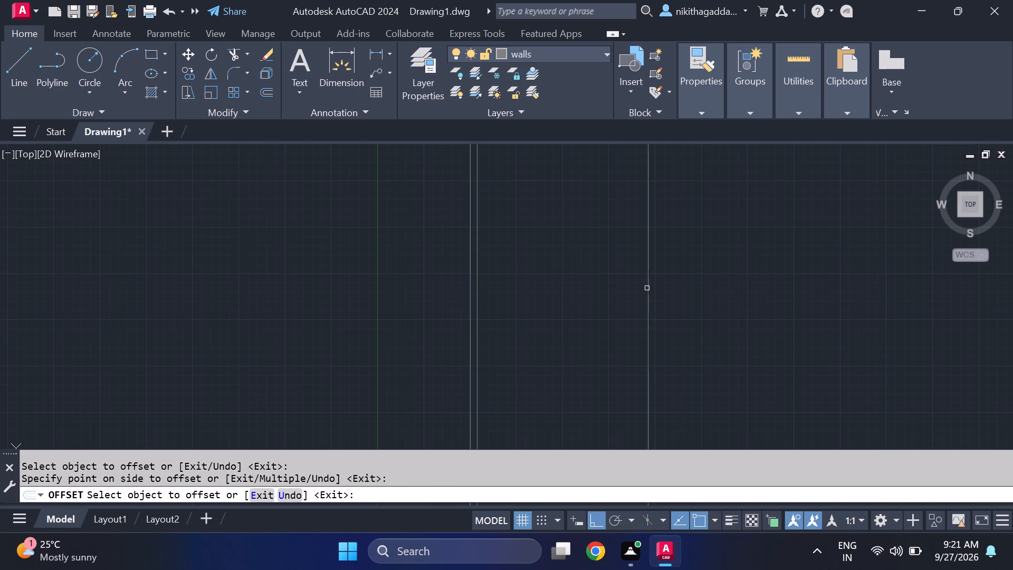
Offset the top and right lines of the wall outline inward by the same 9" distance.
scroll(547, 298, "down", 2)
scroll(552, 294, "up", 2)
middle_click_drag(551, 235, 565, 359)
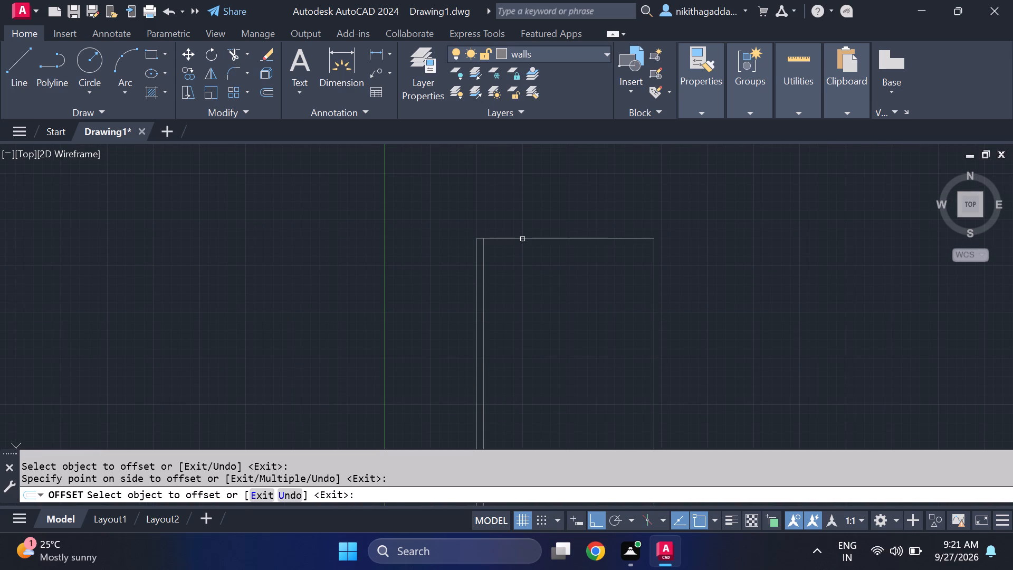
left_click(523, 239)
left_click(523, 278)
left_click(652, 291)
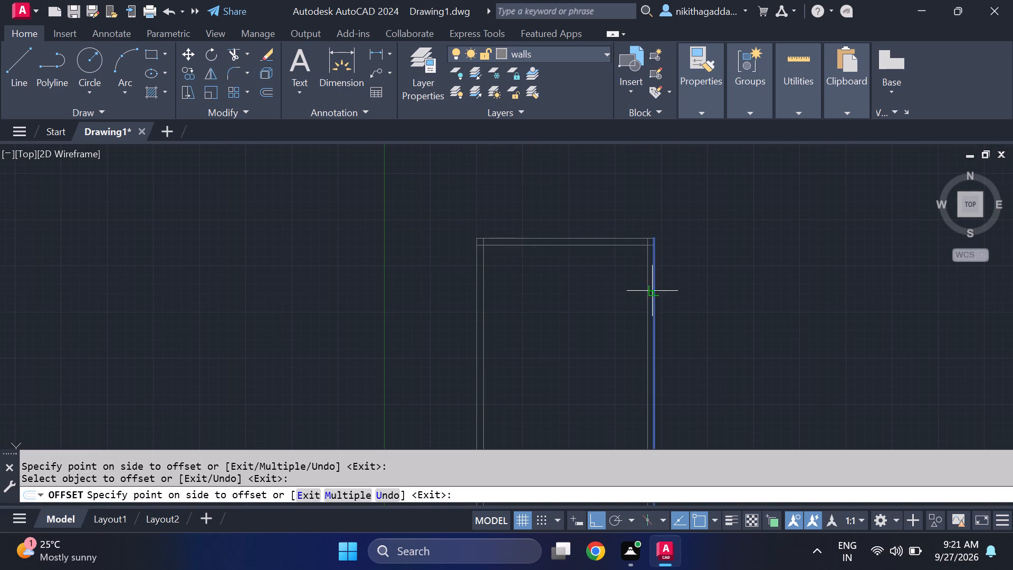
left_click(619, 308)
scroll(610, 325, "down", 1)
middle_click_drag(585, 371, 576, 254)
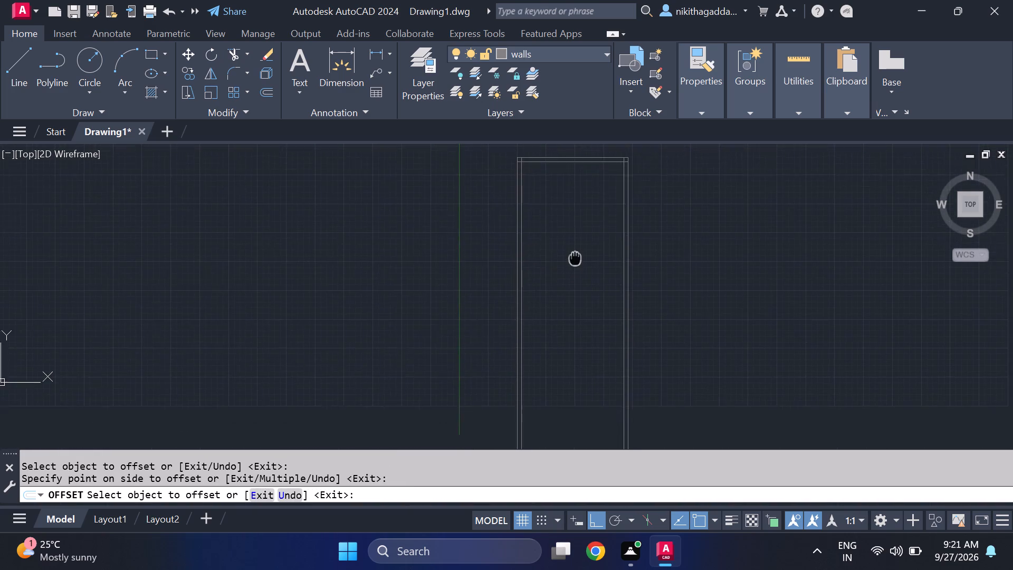
middle_click_drag(576, 254, 579, 224)
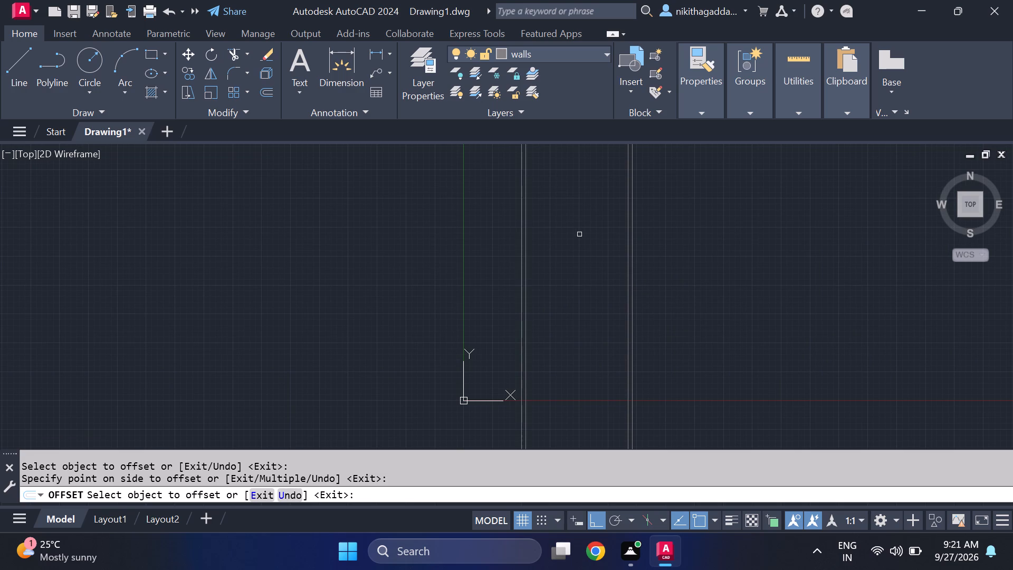
middle_click_drag(568, 277, 581, 224)
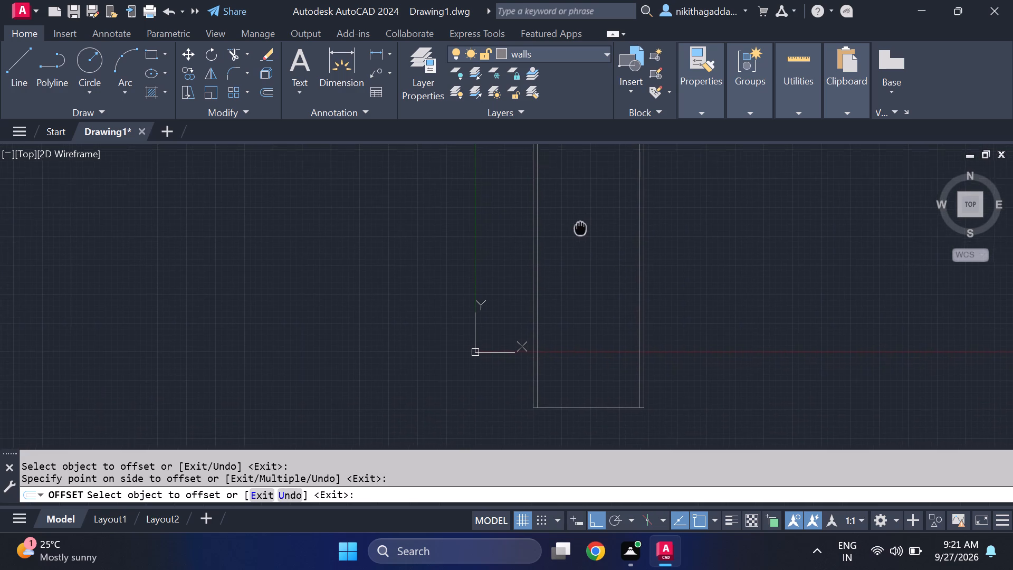
middle_click_drag(581, 224, 592, 284)
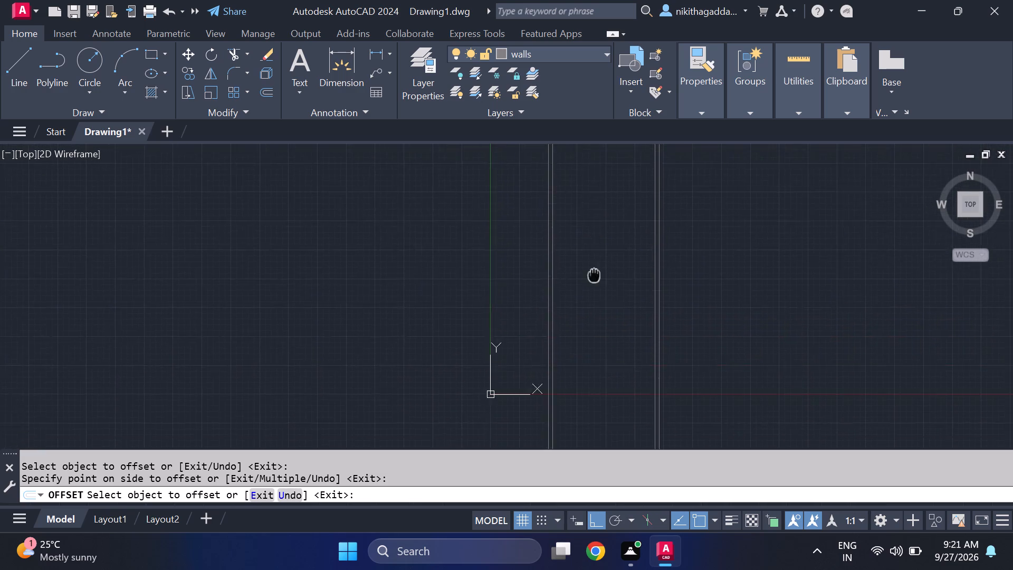
middle_click_drag(592, 284, 564, 354)
middle_click(563, 358)
scroll(561, 256, "up", 1)
key("Escape")
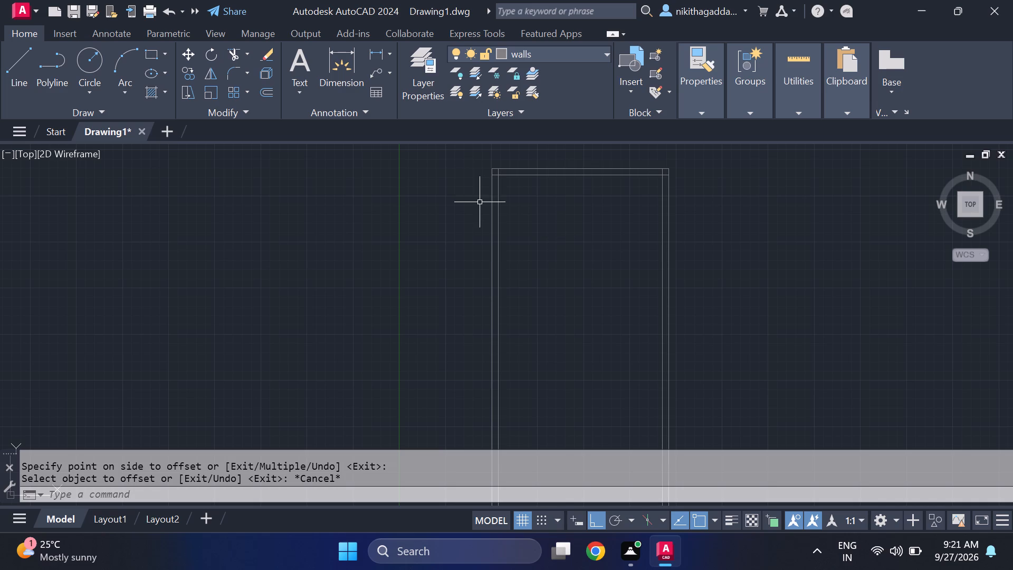
Offset the left wall's inner line 11'1" toward the right wall to start a vertical partition.
scroll(434, 235, "up", 2)
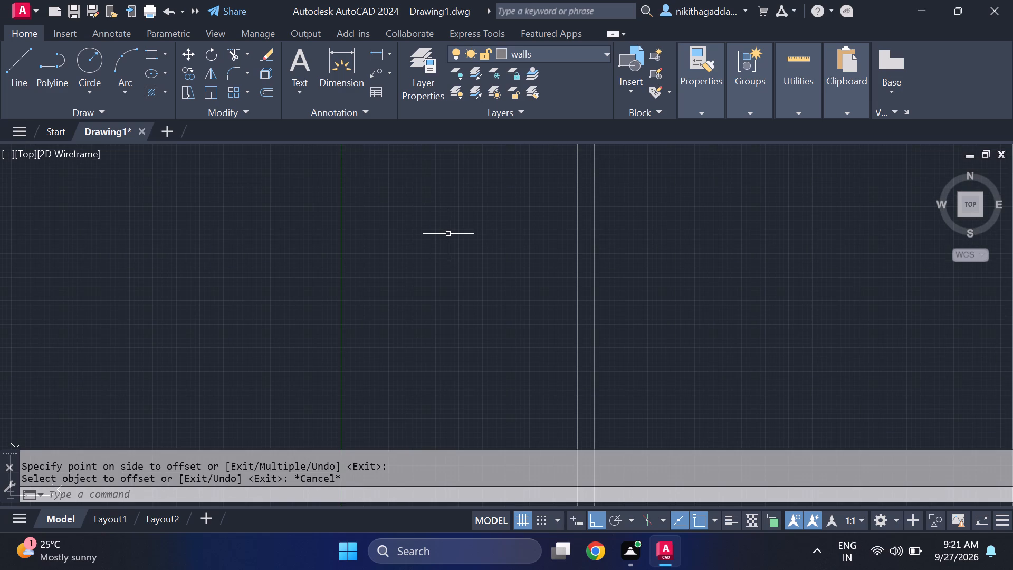
scroll(451, 233, "down", 2)
middle_click_drag(559, 252, 410, 298)
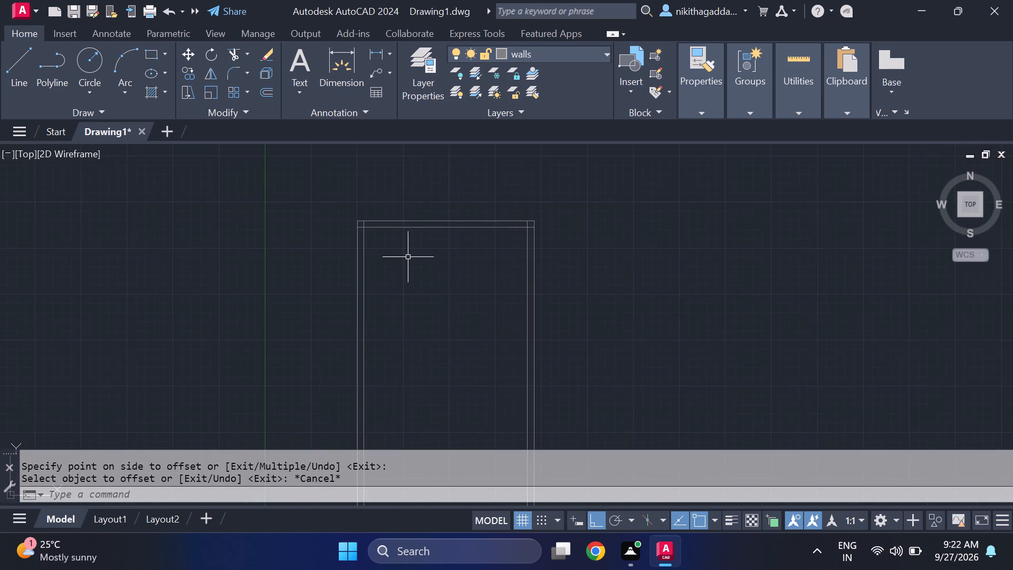
scroll(409, 244, "up", 3)
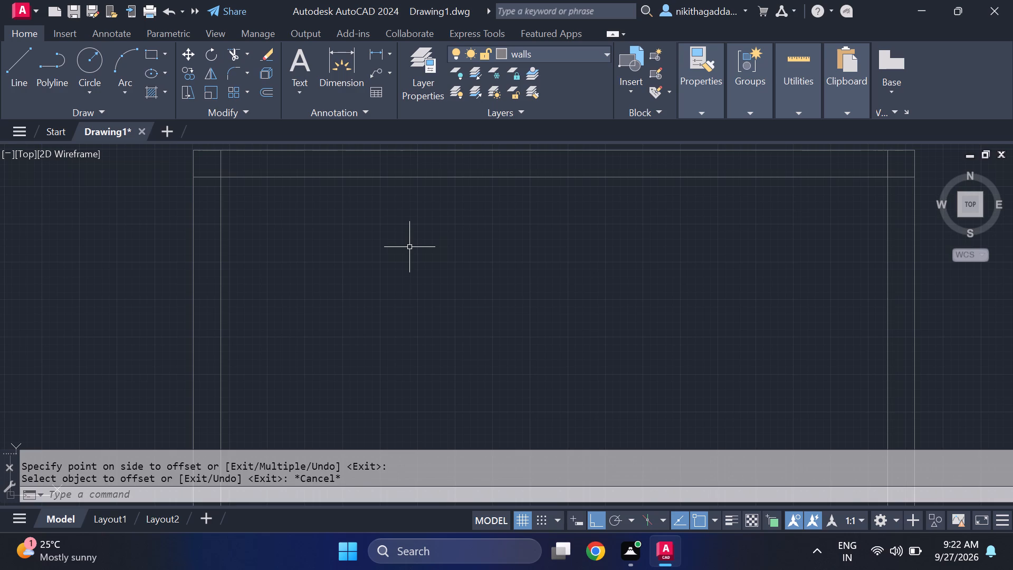
scroll(410, 248, "down", 1)
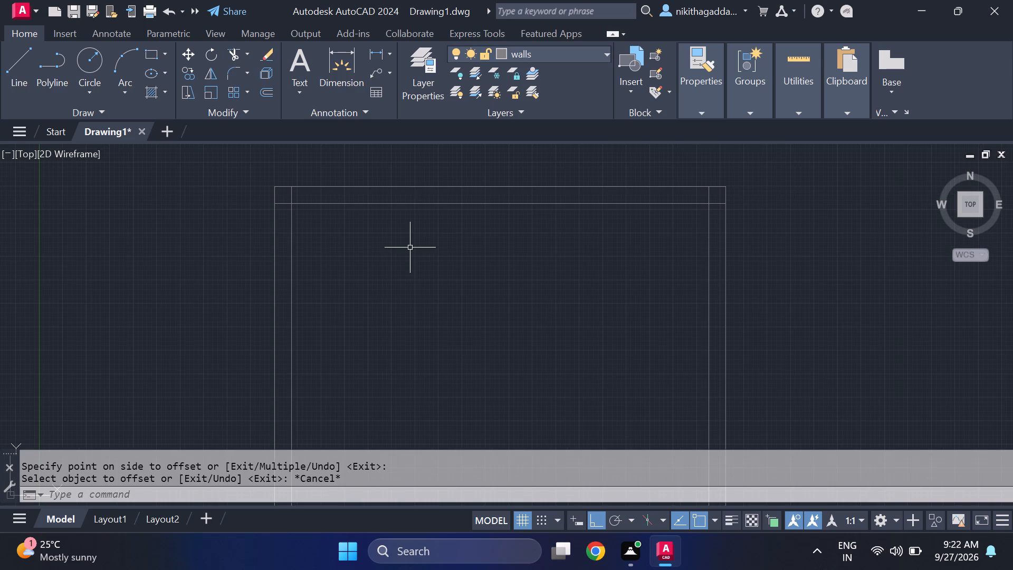
type("of")
key("Return")
type("11")
key("apostrophe")
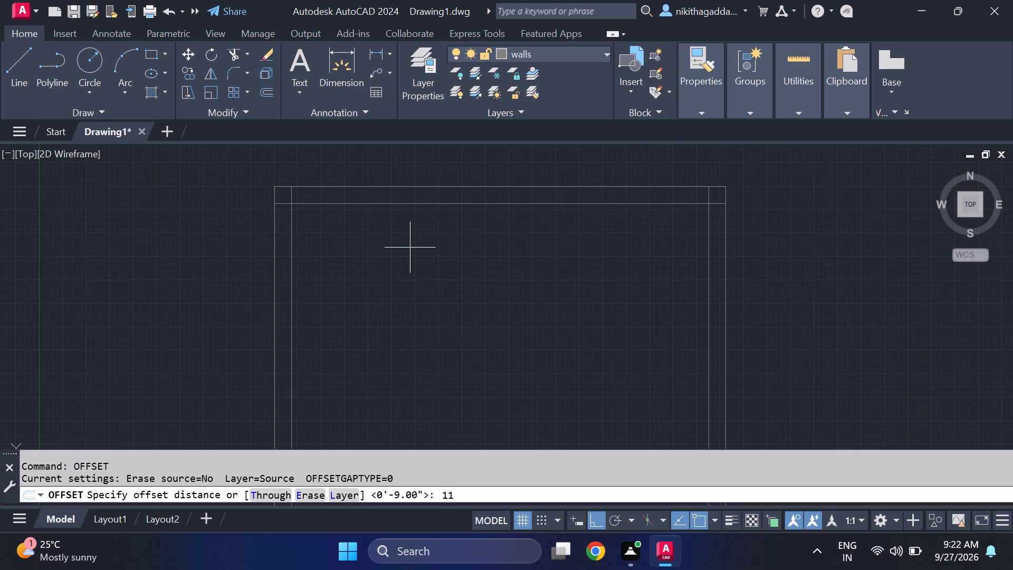
key("1")
key("shift+quotedbl")
key("Return")
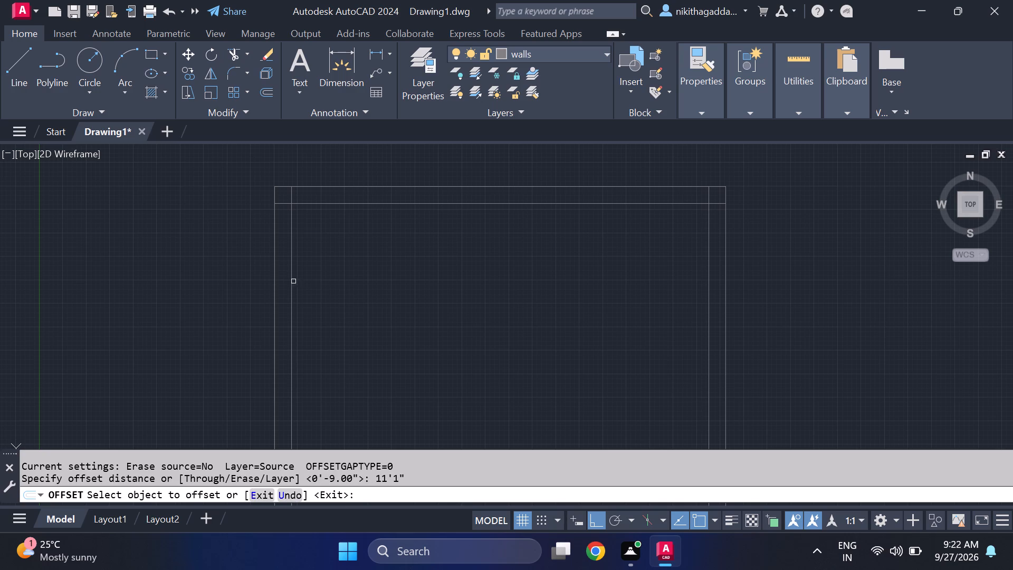
left_click(290, 270)
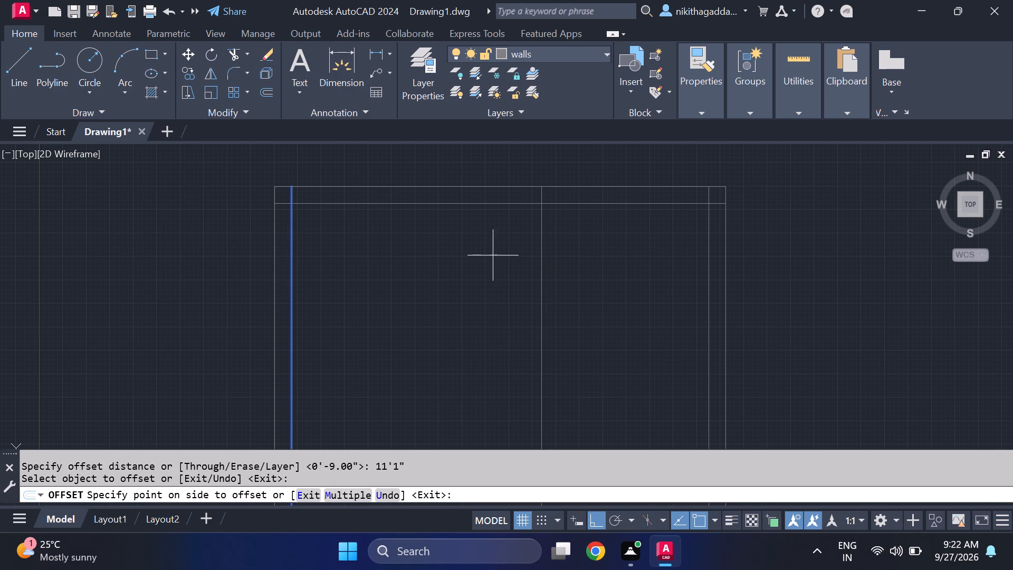
left_click(500, 255)
key("Escape")
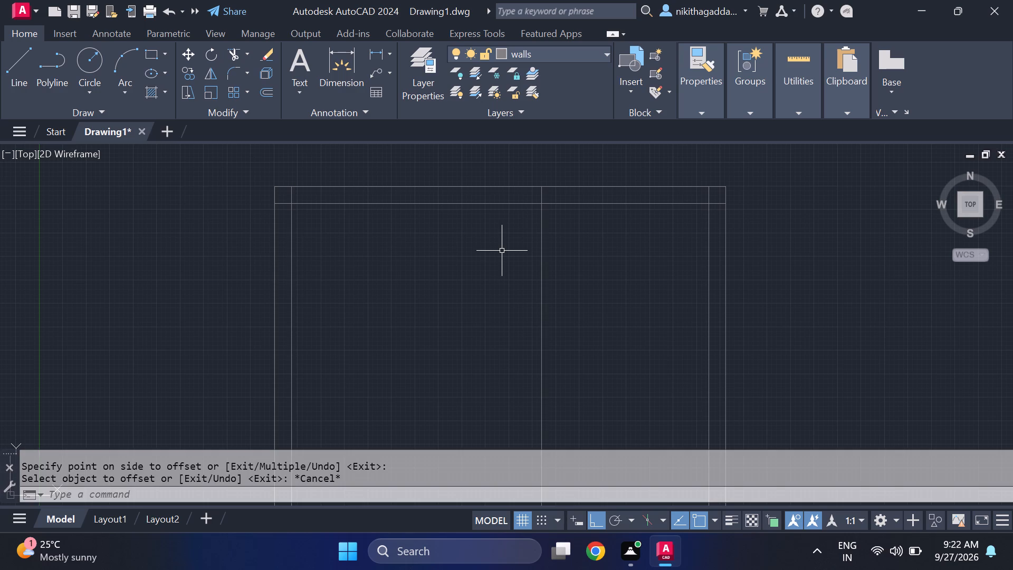
Offset the vertical partition line 4.5" toward the right wall to give the partition its thickness.
type("of")
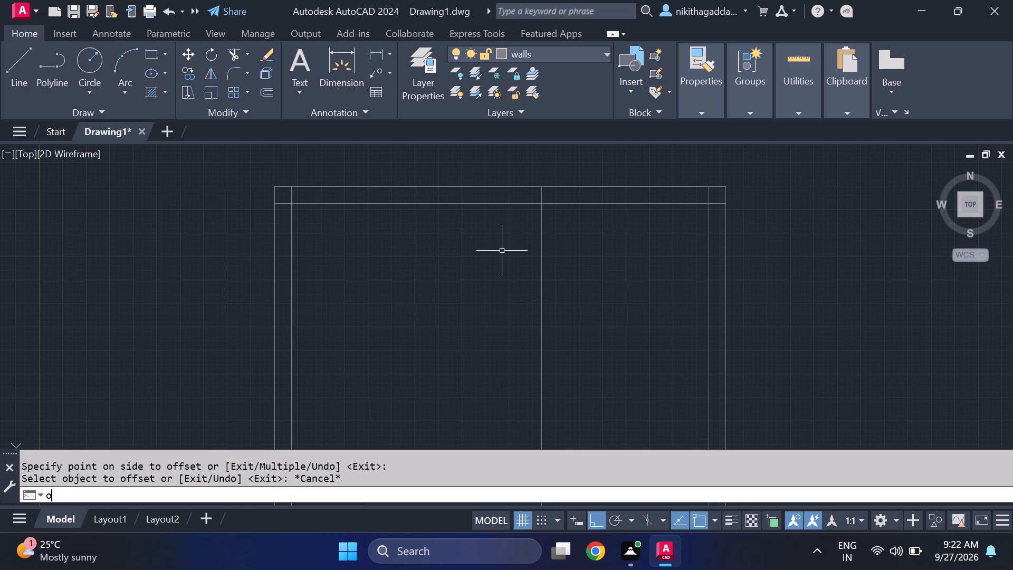
key("Return")
type("4,")
key("BackSpace")
type(".5")
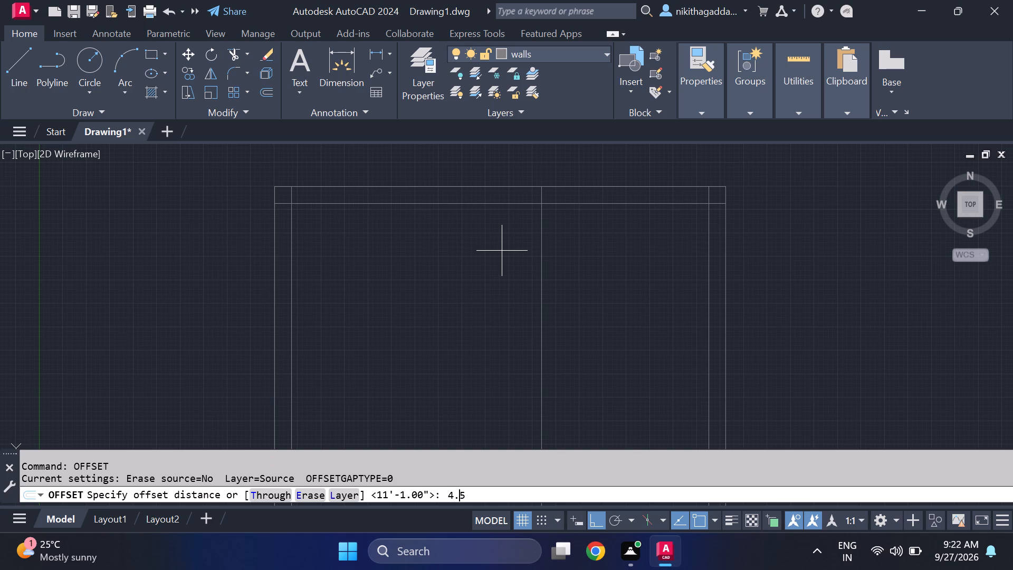
key("shift+quotedbl")
key("Return")
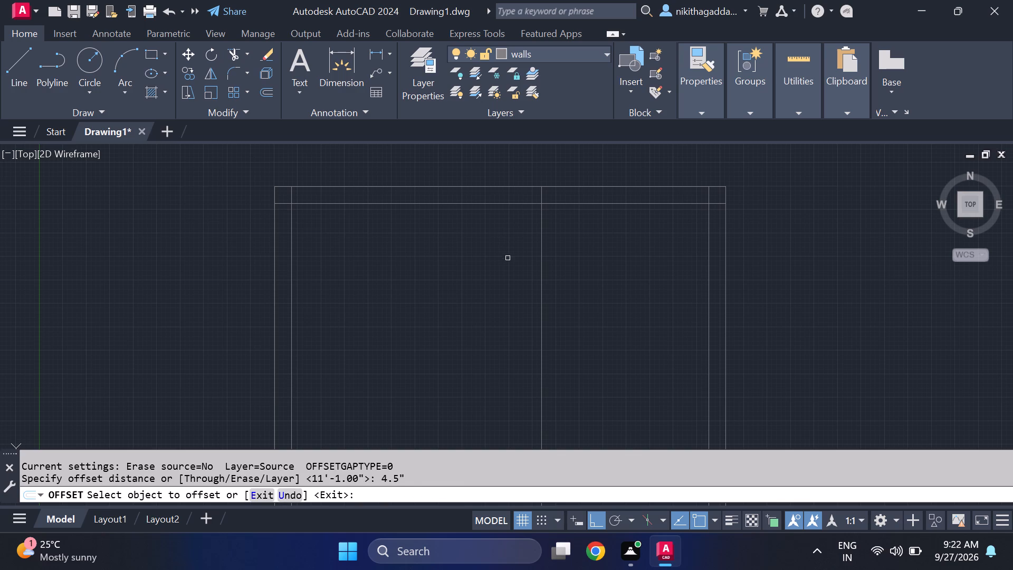
left_click(542, 220)
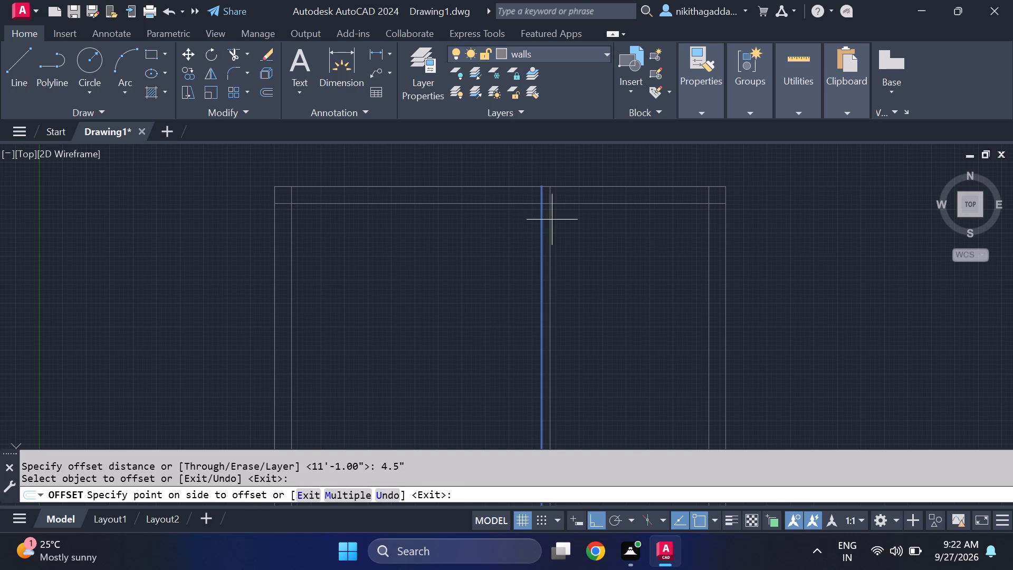
left_click(562, 221)
key("Escape")
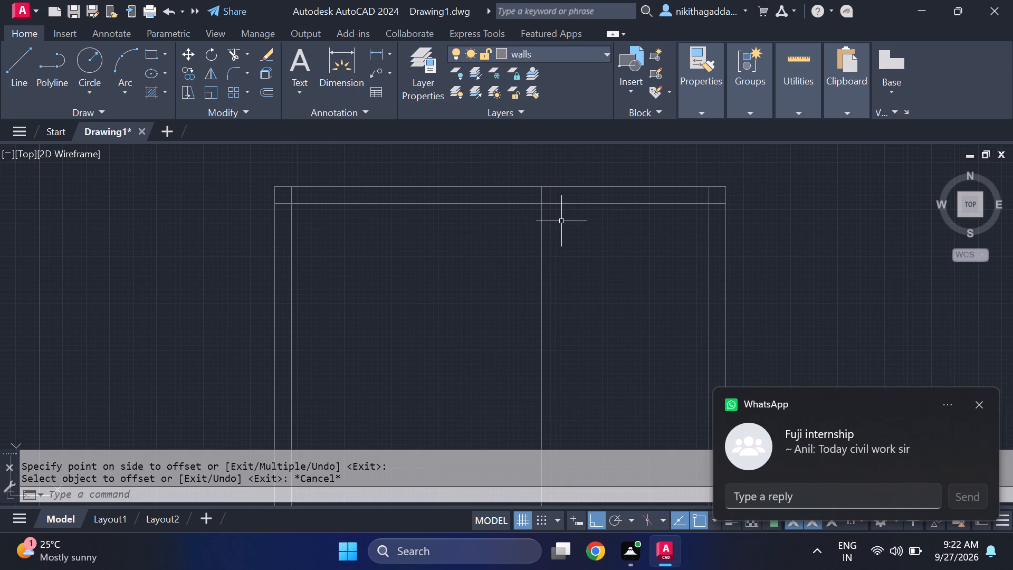
left_click(982, 406)
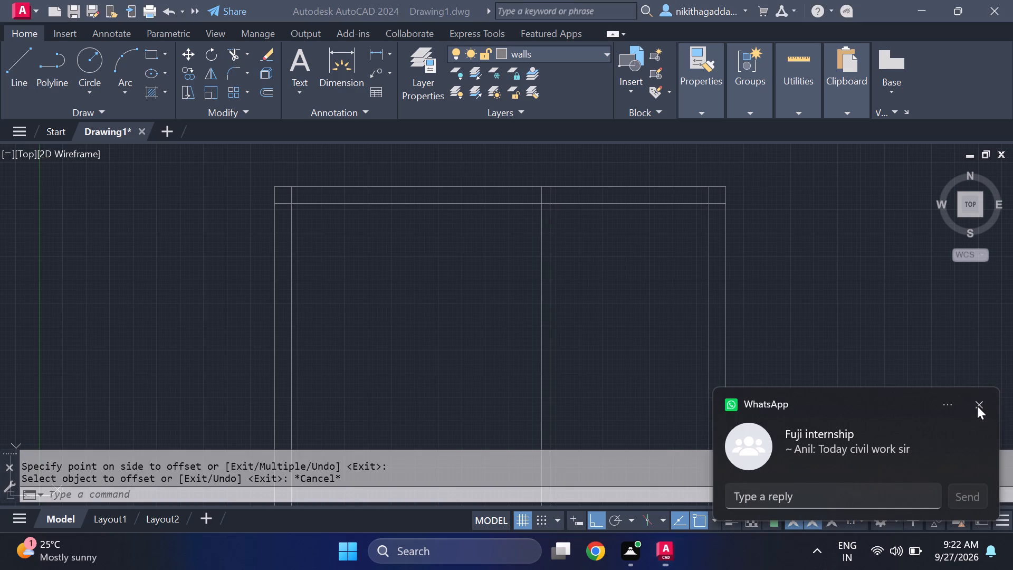
Offset the top wall's inner line 3'6" downward into the plan to start a horizontal partition.
scroll(628, 301, "up", 1)
scroll(629, 300, "down", 2)
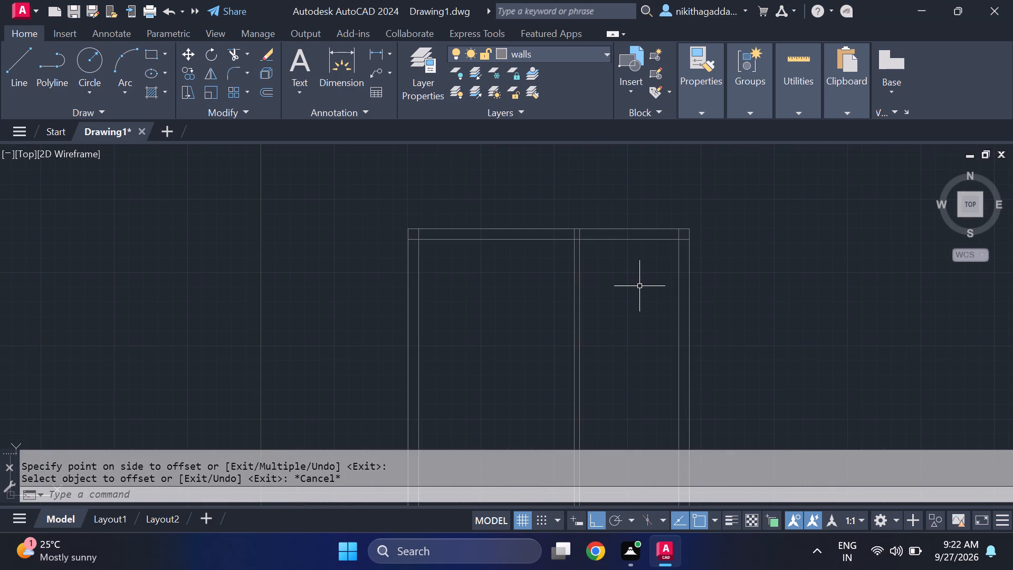
scroll(649, 271, "up", 1)
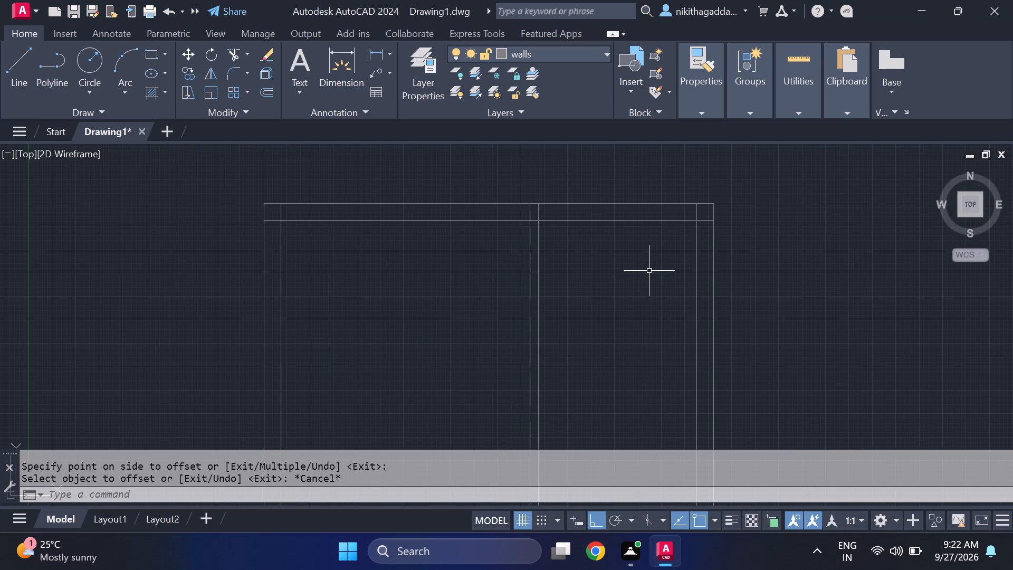
type("of")
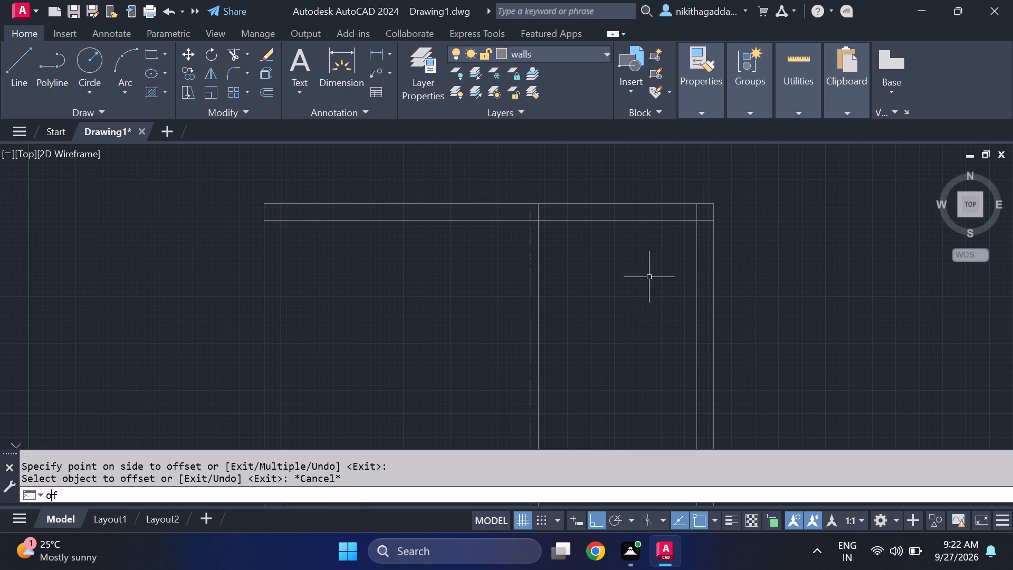
key("Return")
type("3'6\"")
key("Return")
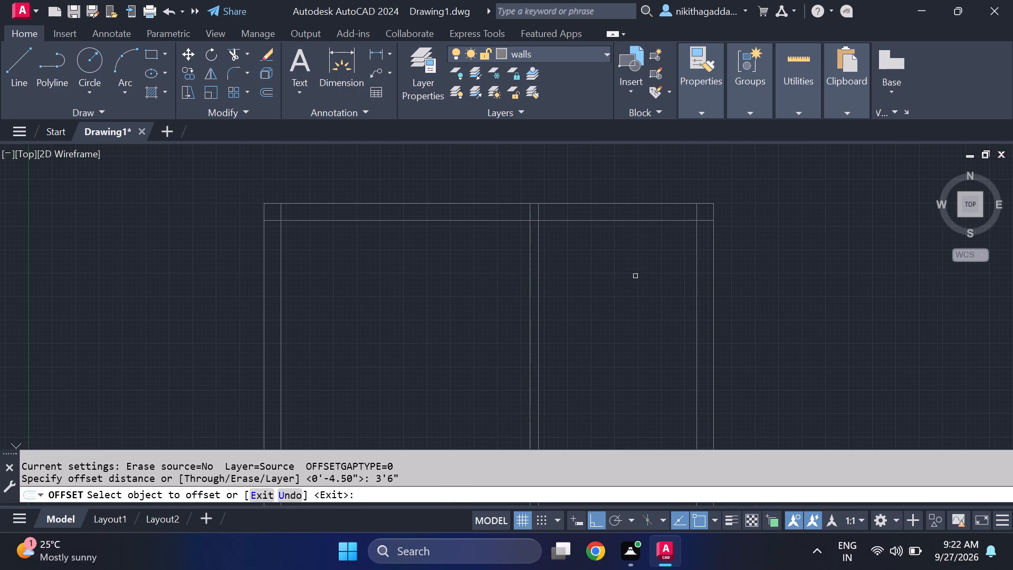
left_click(628, 221)
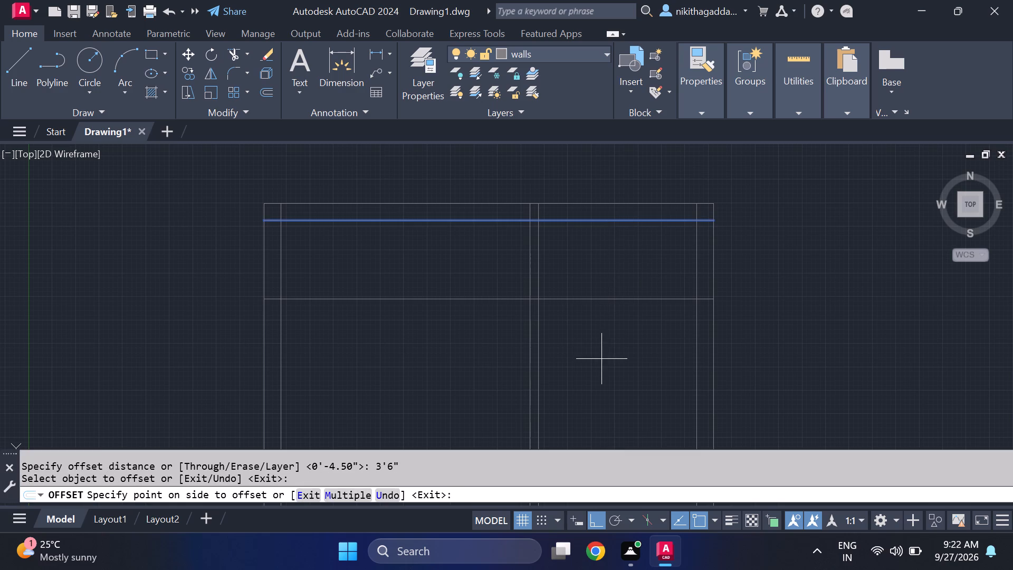
left_click(610, 352)
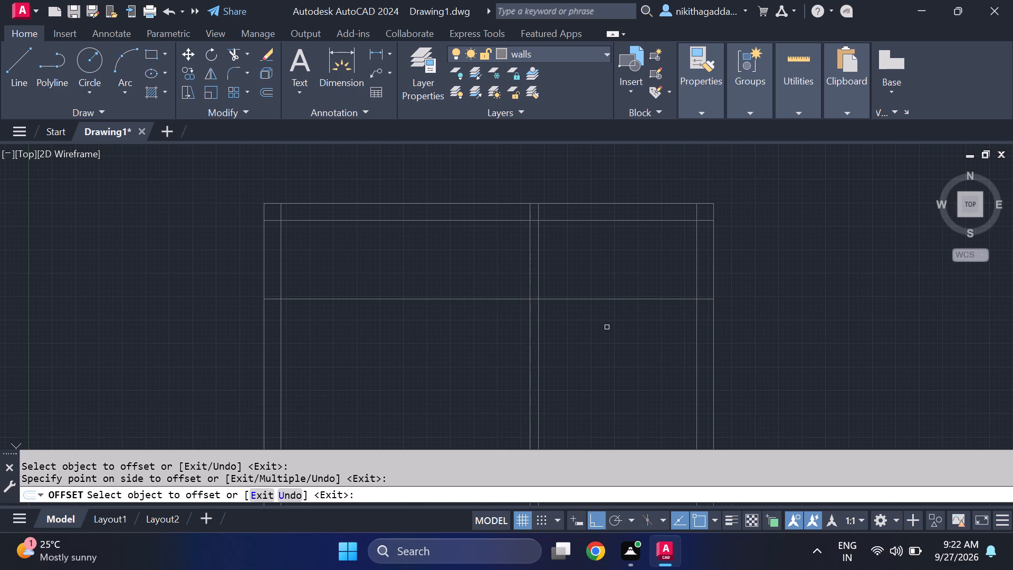
key("Escape")
Offset the horizontal partition line 4.5" downward to give the partition its thickness.
type("of")
key("Return")
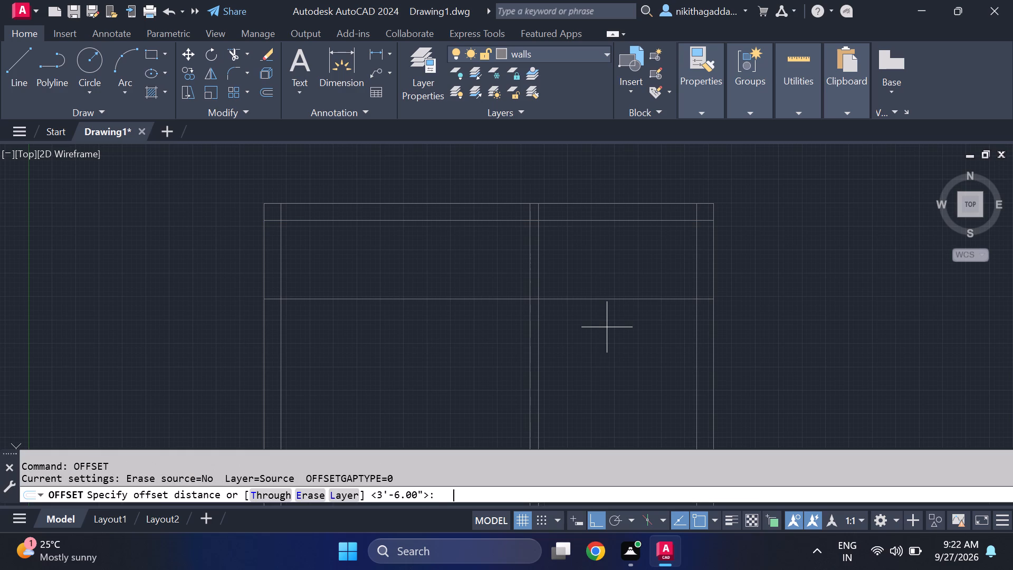
type("4.5")
key("shift+quotedbl")
key("Return")
left_click(573, 300)
left_click(566, 324)
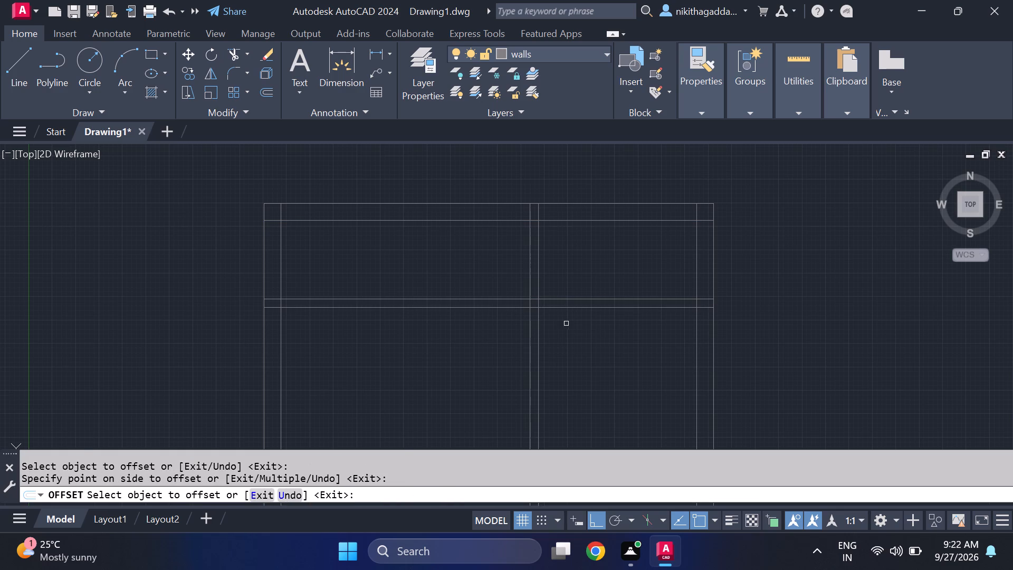
key("Escape")
Trim the horizontal partition's two lines so they run only between the vertical partition and the right wall's inner line.
type("tr")
key("Return")
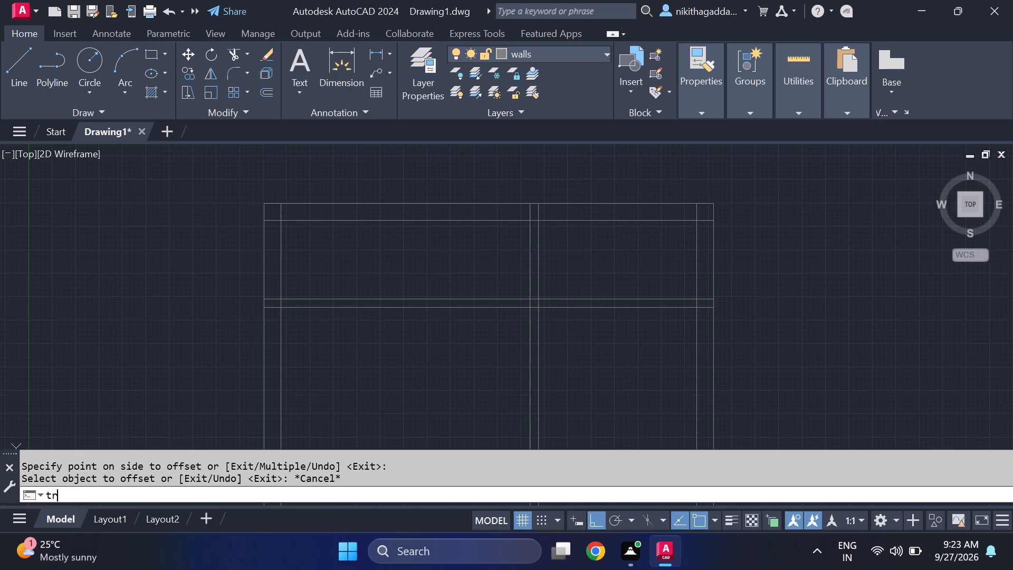
left_click_drag(381, 283, 361, 398)
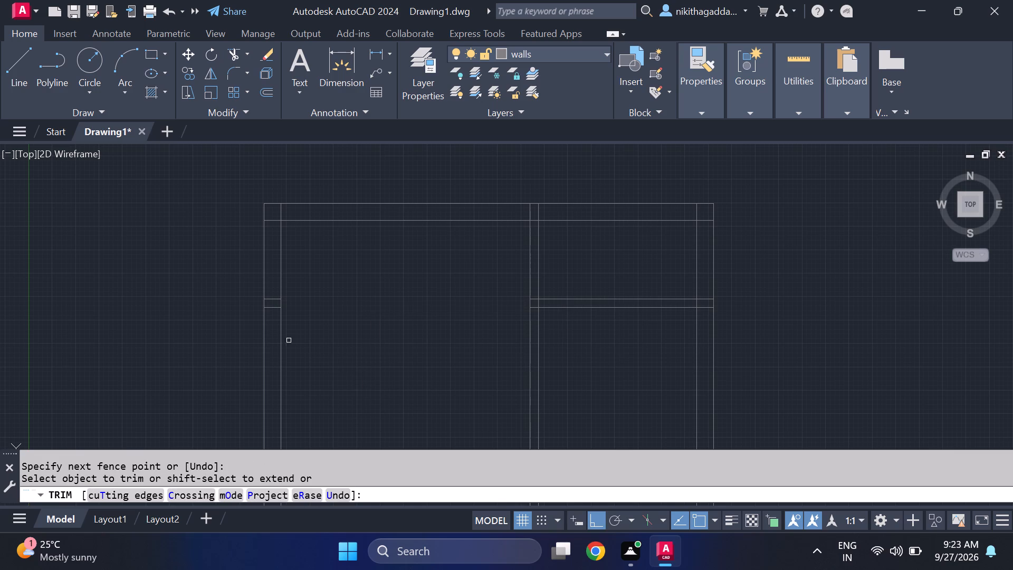
left_click(272, 308)
left_click(275, 300)
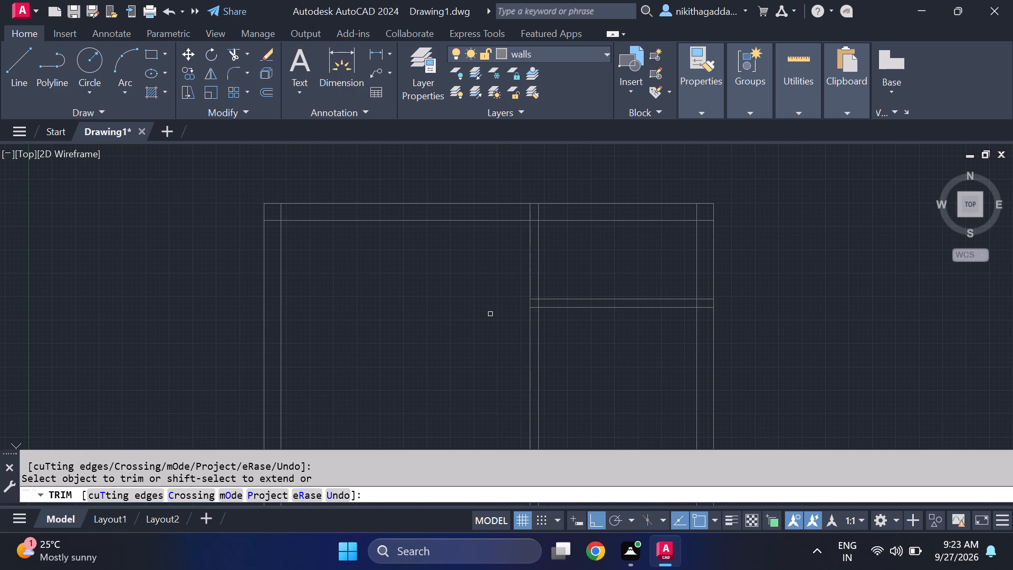
scroll(524, 311, "up", 1)
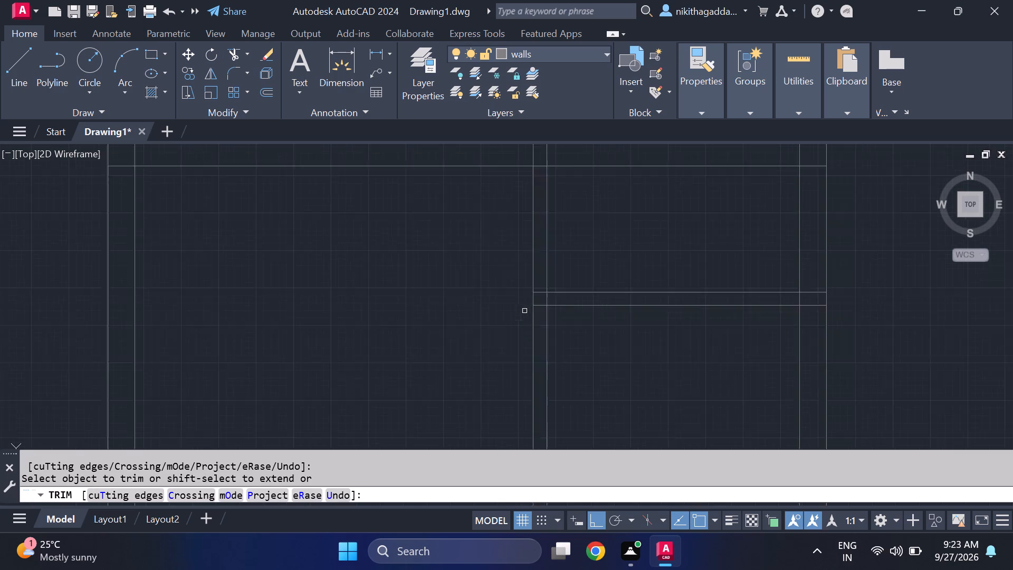
scroll(524, 311, "up", 1)
left_click_drag(548, 314, 551, 267)
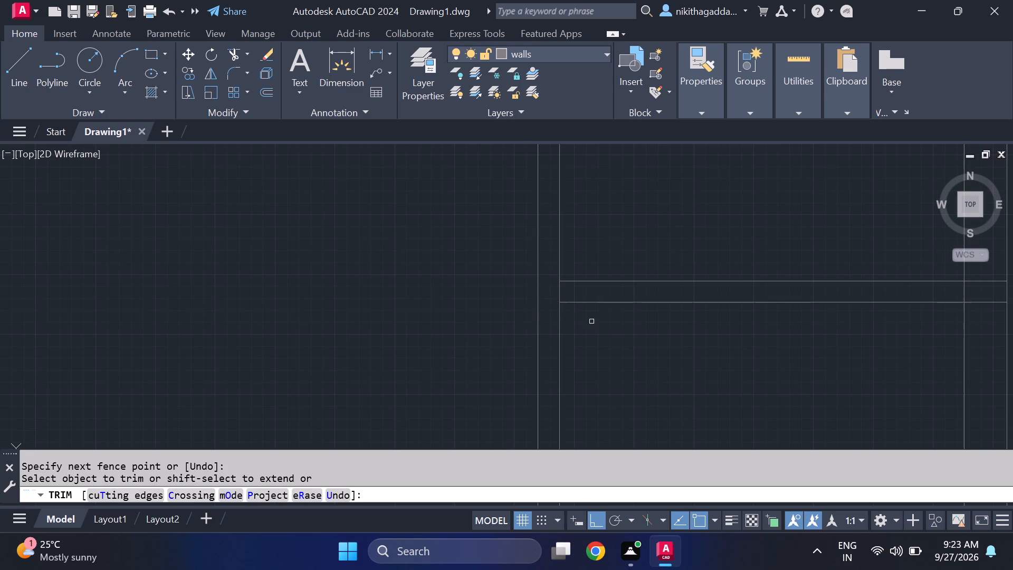
scroll(595, 326, "down", 3)
scroll(695, 334, "up", 2)
left_click_drag(689, 324, 683, 297)
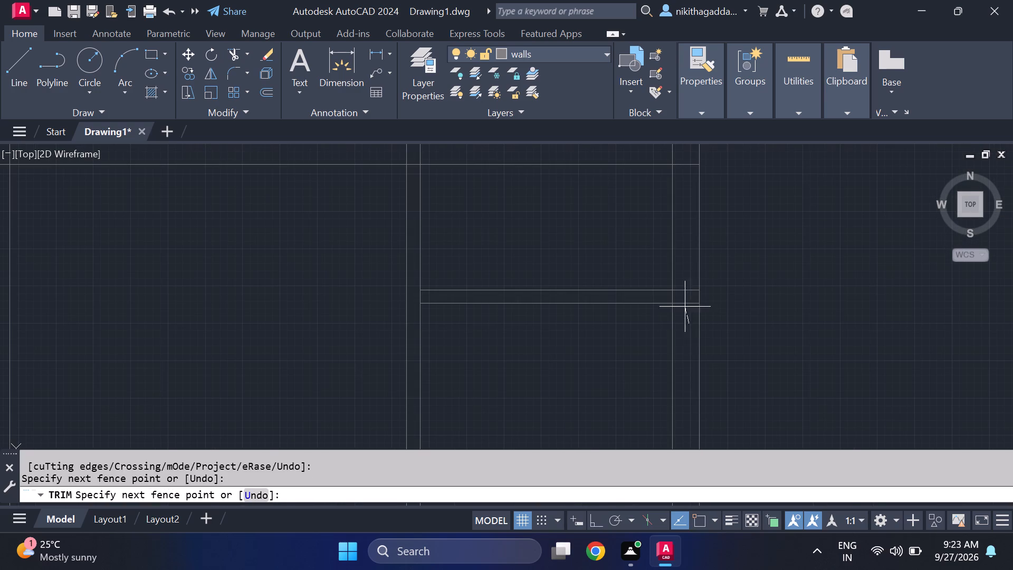
left_click_drag(683, 297, 681, 264)
Trim the overlapping inner wall lines at the plan's top-right corner.
scroll(679, 267, "down", 2)
scroll(676, 248, "up", 2)
middle_click_drag(682, 230, 682, 232)
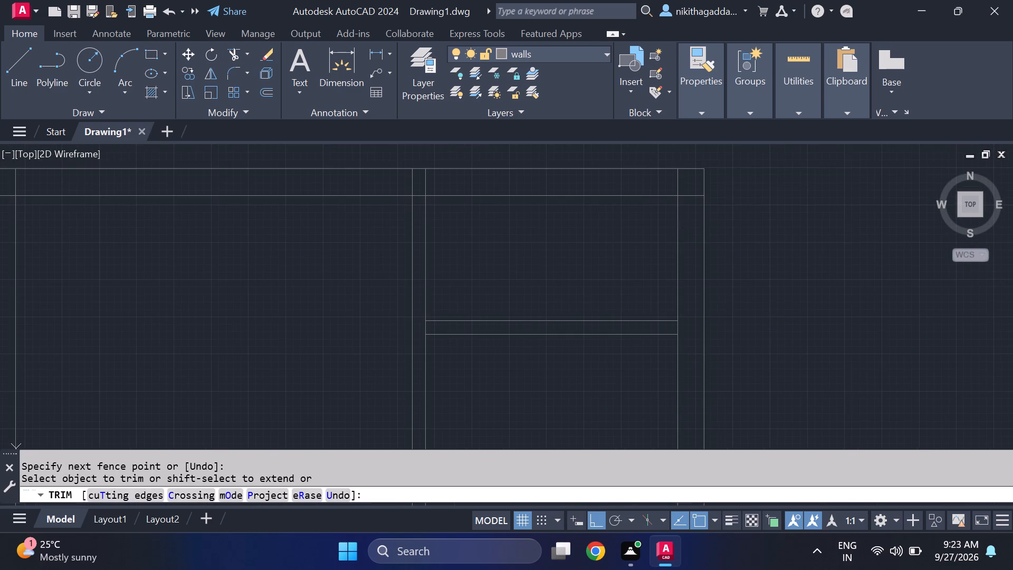
middle_click_drag(682, 232, 679, 309)
scroll(690, 262, "up", 1)
left_click_drag(628, 259, 681, 287)
scroll(454, 306, "down", 1)
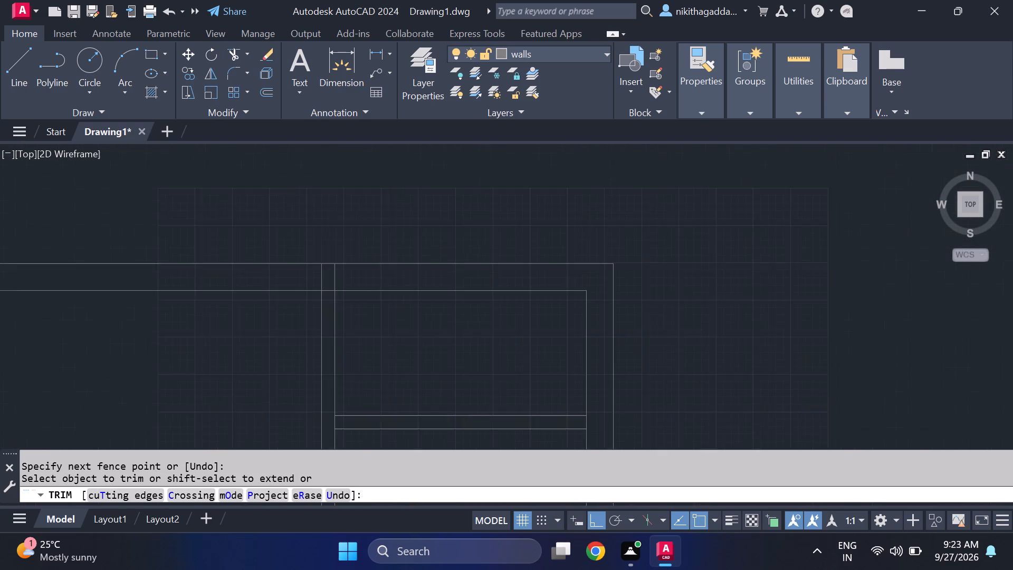
Trim the vertical partition's lines within the top wall and the wall's inner line between them to open the junction.
scroll(448, 308, "down", 1)
scroll(380, 293, "up", 1)
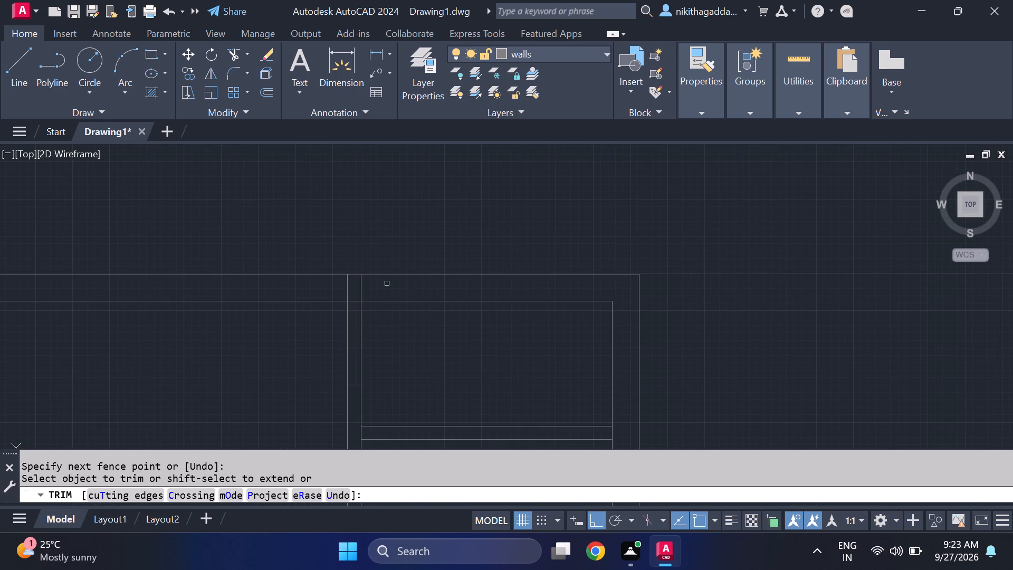
left_click_drag(385, 283, 324, 286)
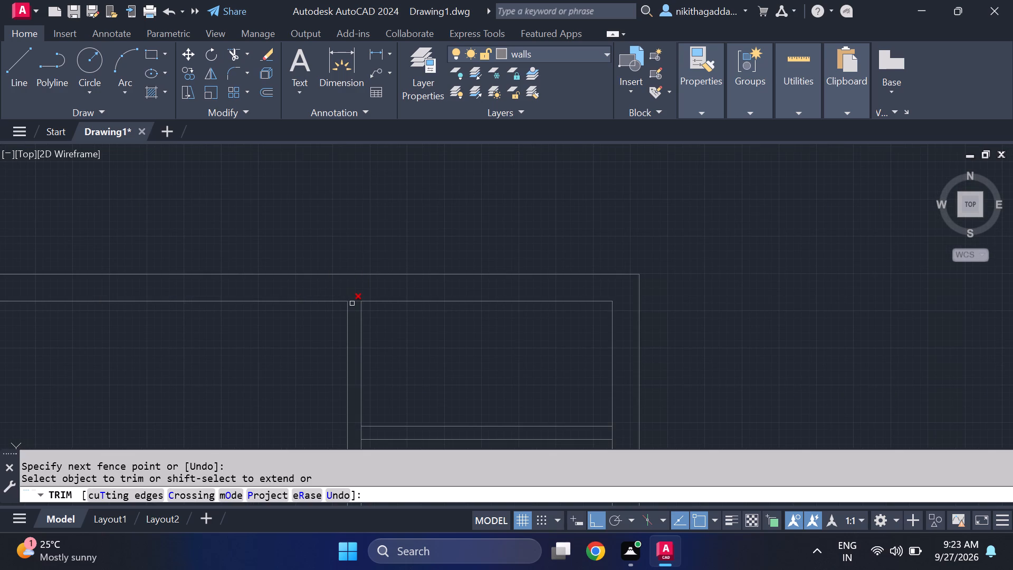
left_click(352, 303)
Trim the overlapping inner wall lines at the plan's top-left corner.
scroll(273, 323, "down", 1)
middle_click_drag(278, 328, 481, 314)
scroll(302, 303, "up", 2)
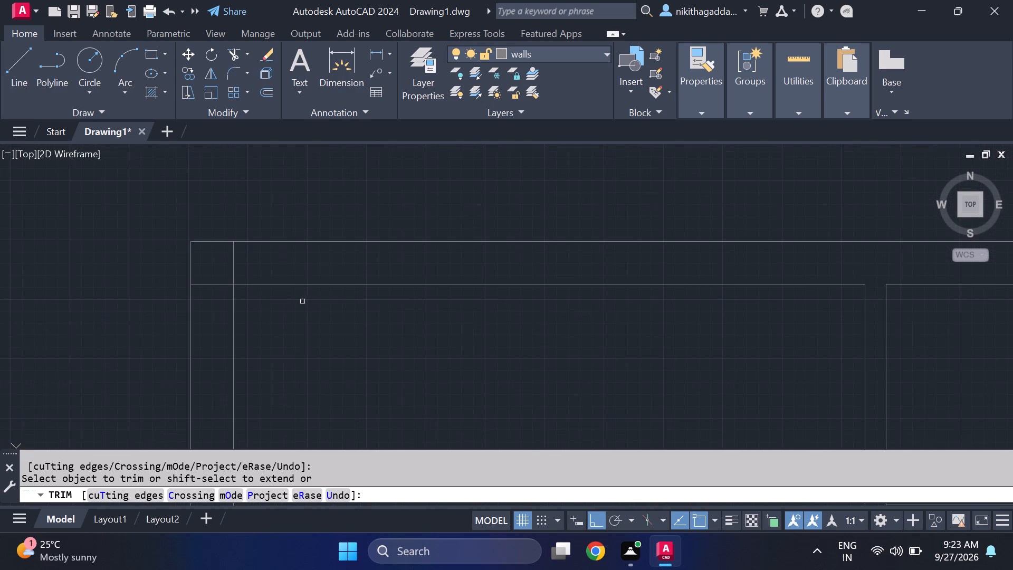
left_click_drag(252, 269, 206, 294)
scroll(309, 318, "down", 3)
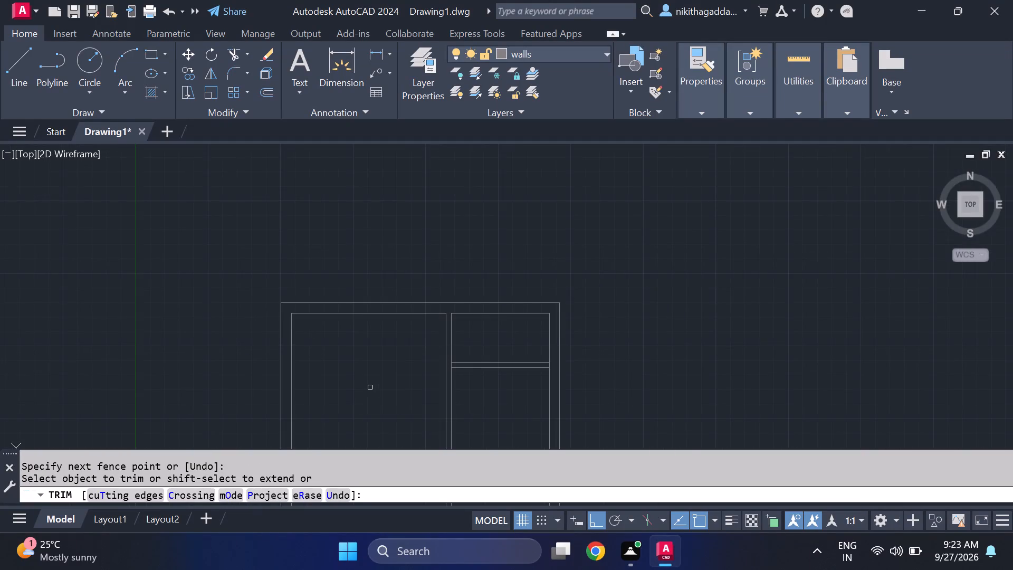
middle_click_drag(374, 392, 326, 327)
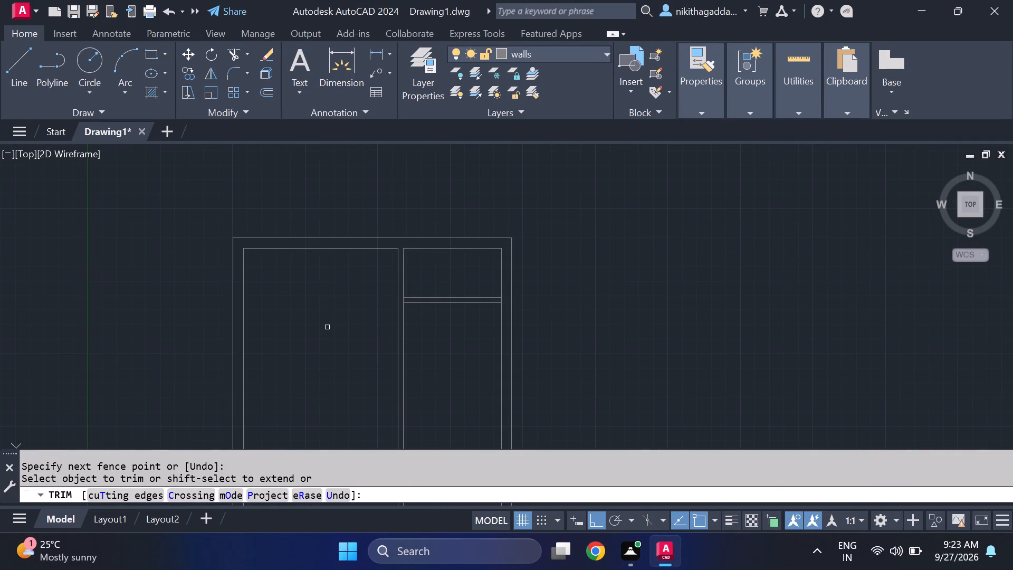
key("Escape")
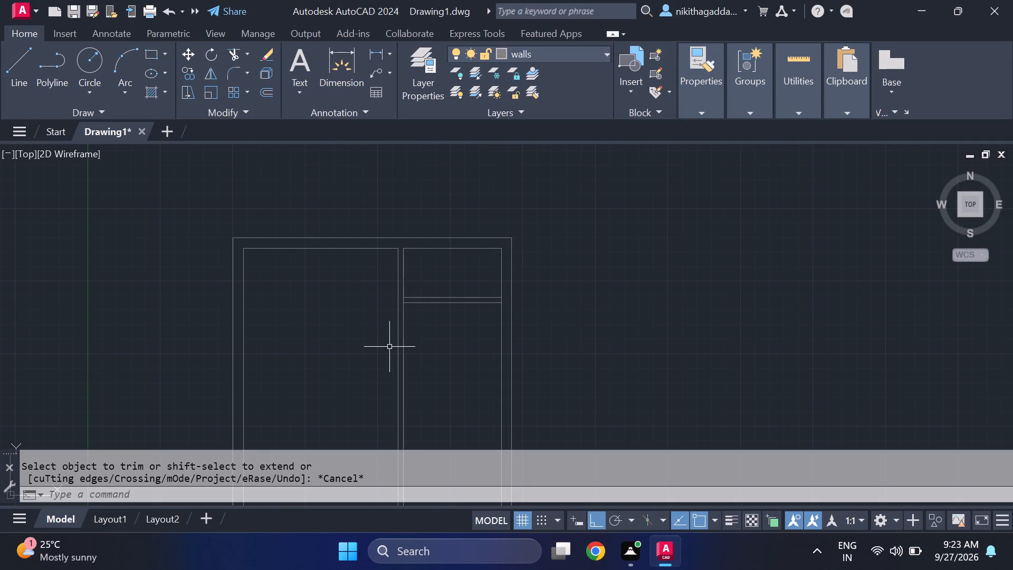
Offset the top wall's inner line in the left room 13' downward to start a horizontal partition.
middle_click_drag(449, 356, 441, 342)
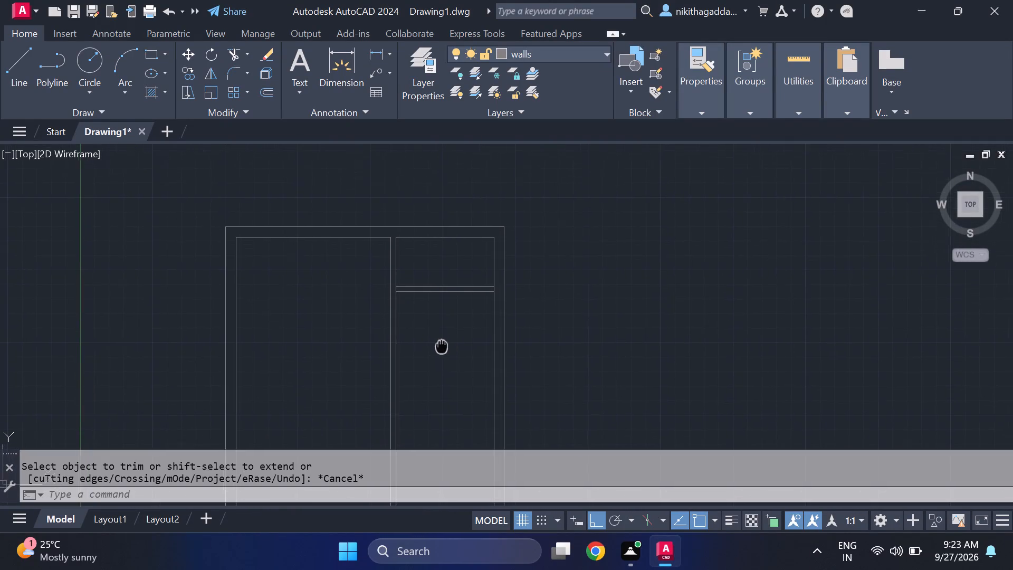
middle_click_drag(441, 342, 437, 278)
middle_click(437, 278)
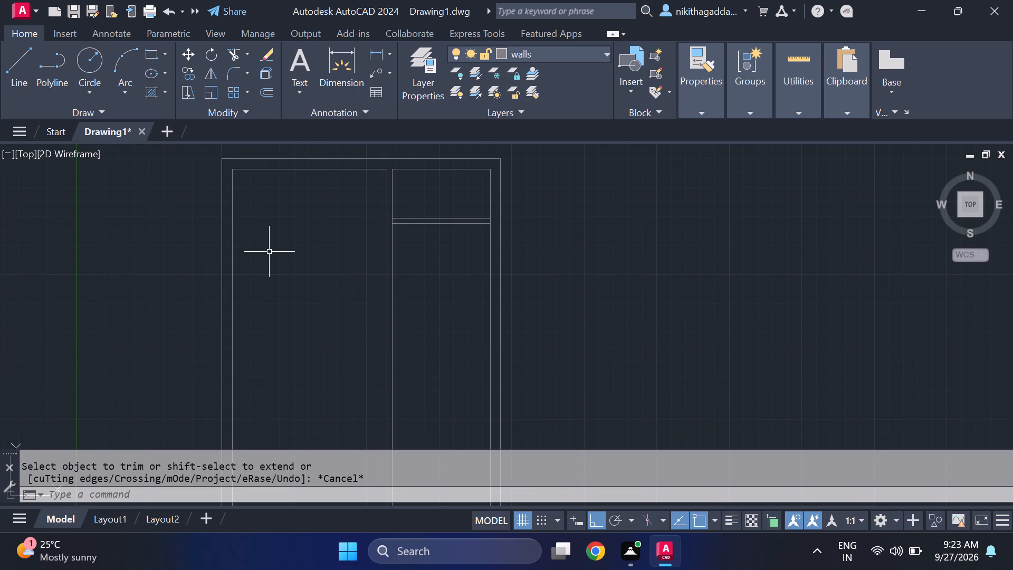
type("of")
key("Return")
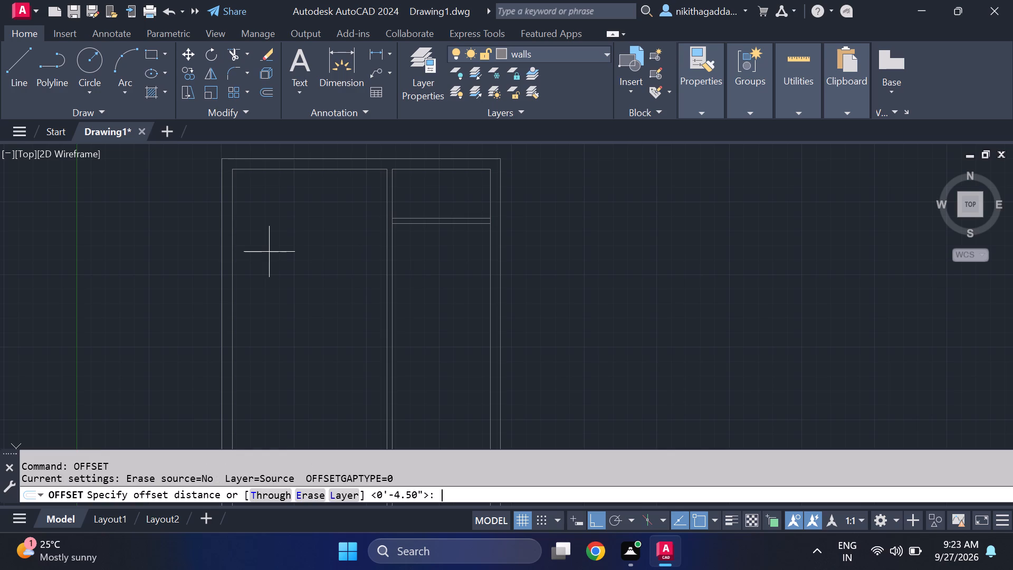
type("13'")
key("Return")
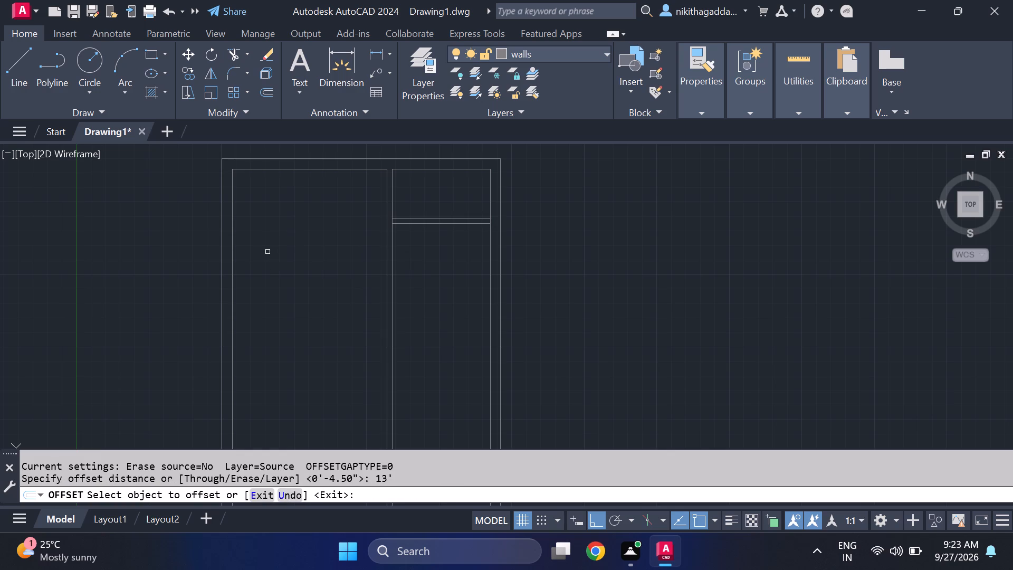
left_click(326, 170)
left_click(341, 396)
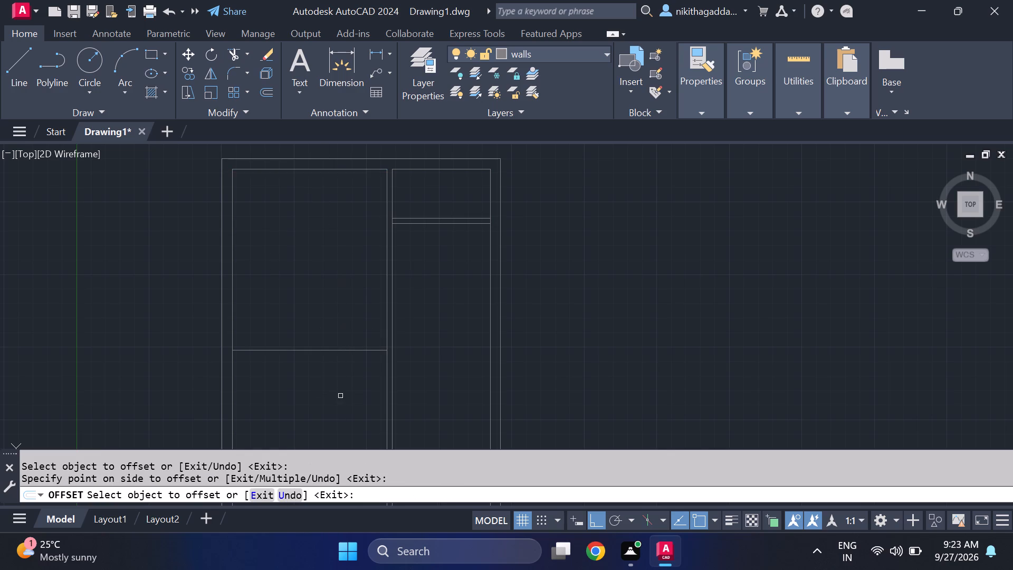
key("Escape")
Offset the left room's new horizontal partition line 4.5" downward to give the partition its thickness.
middle_click_drag(339, 387, 341, 381)
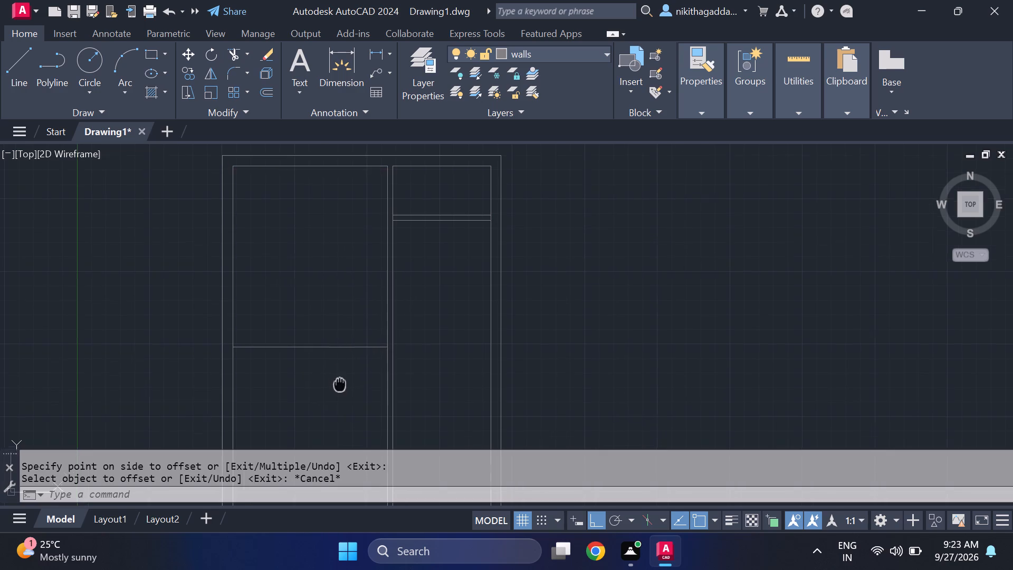
middle_click_drag(341, 381, 518, 371)
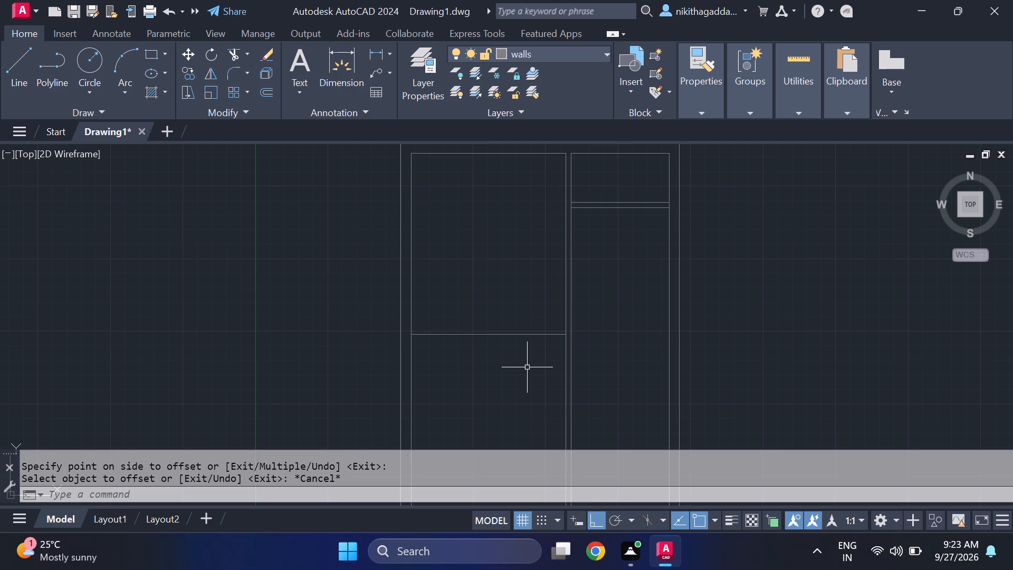
type("of")
key("Return")
type("4.5\"")
key("Return")
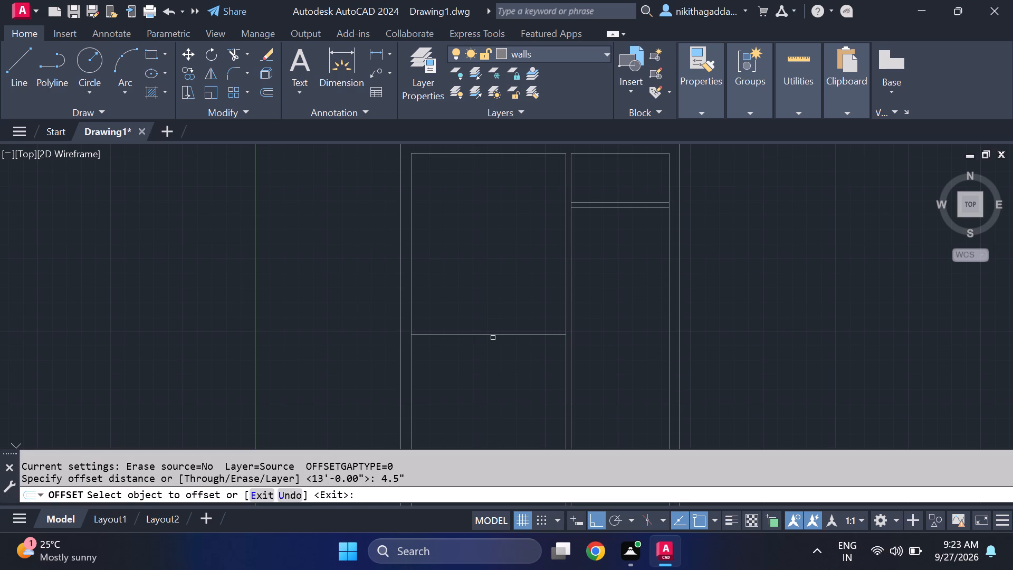
left_click(493, 335)
left_click(485, 397)
key("Escape")
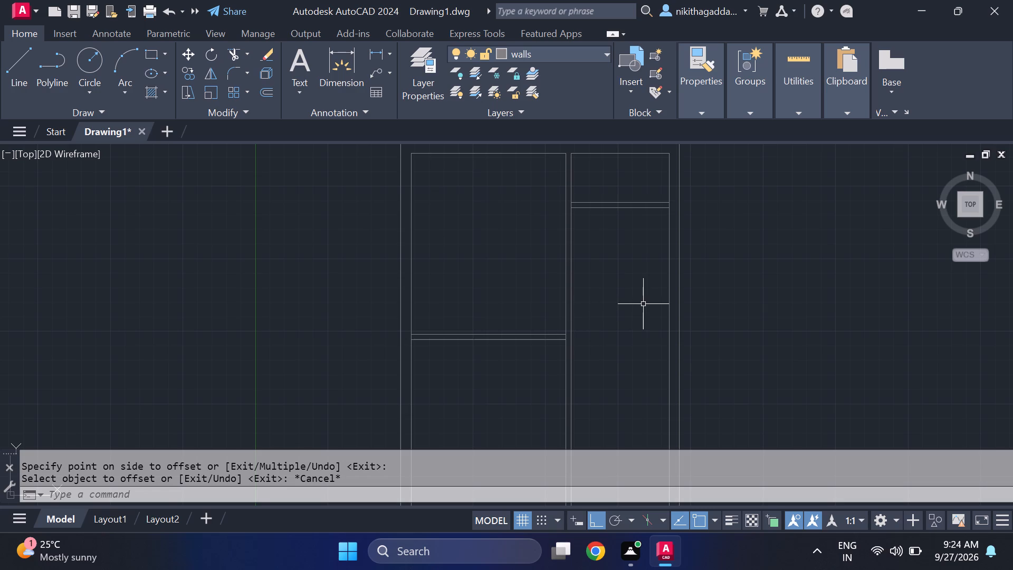
Offset the lower line of the right-hand horizontal partition 9'5" downward to start another partition.
type("of")
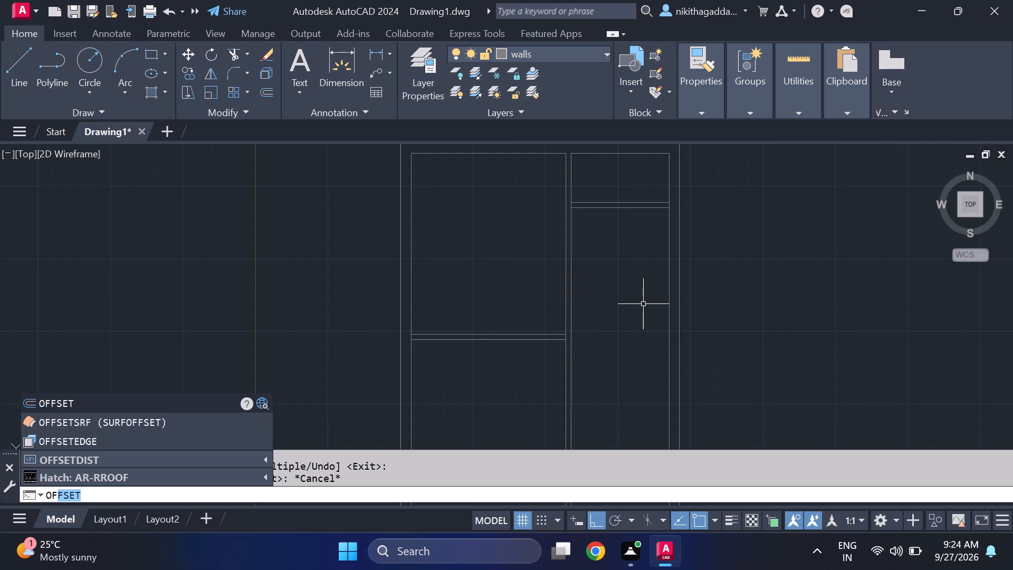
key("Return")
type("9'5\"")
key("Return")
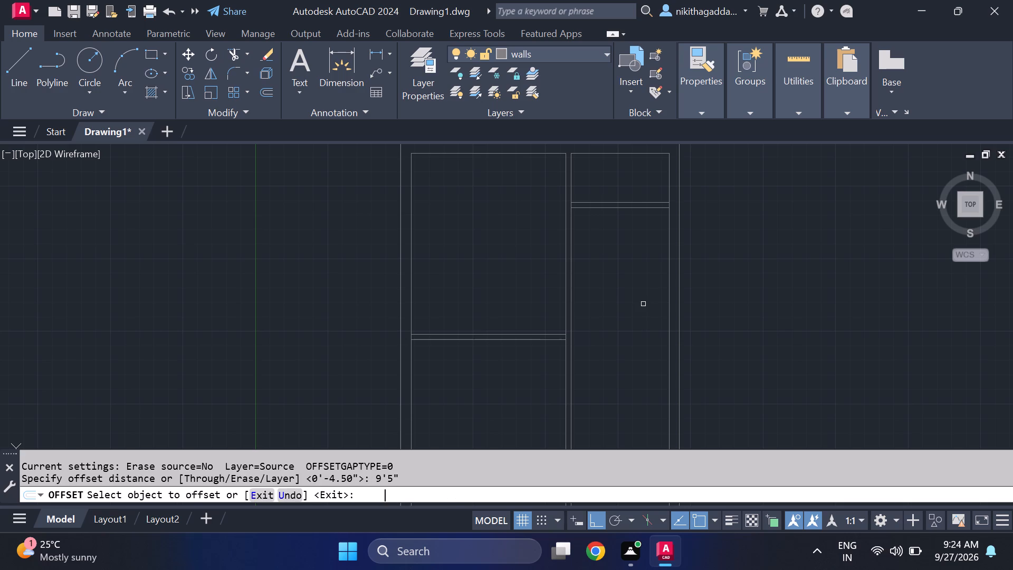
left_click(626, 207)
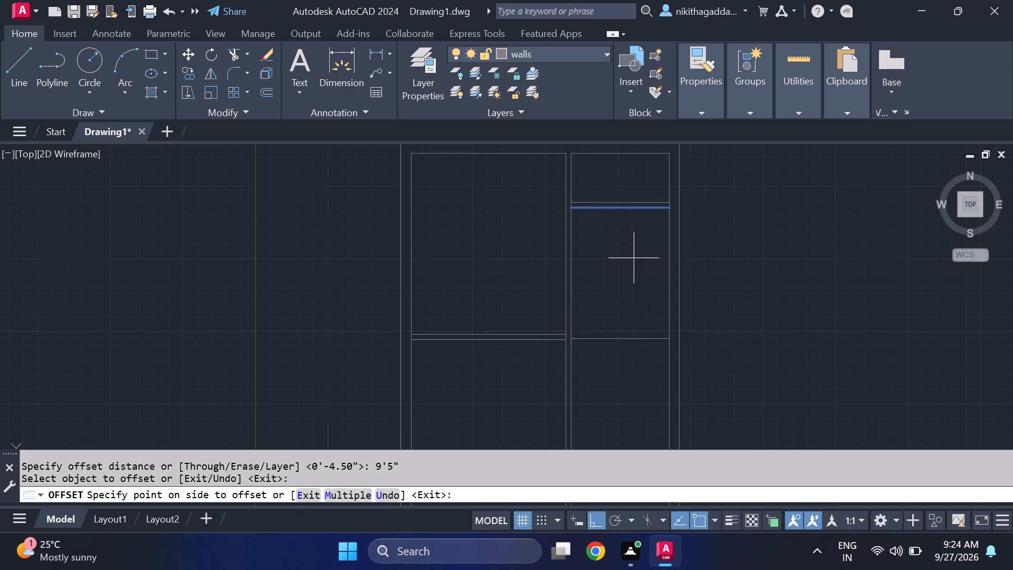
left_click(635, 382)
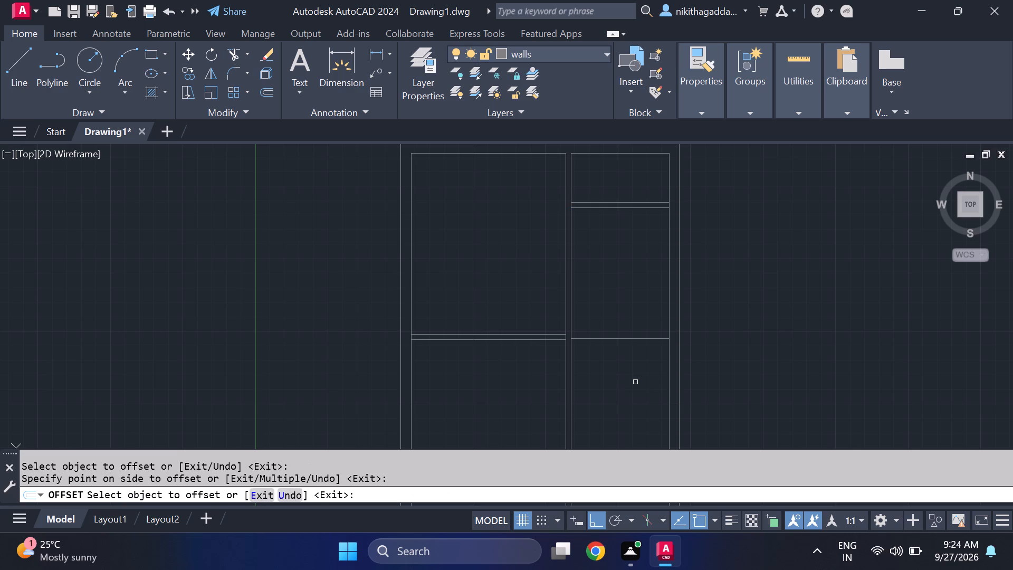
key("Escape")
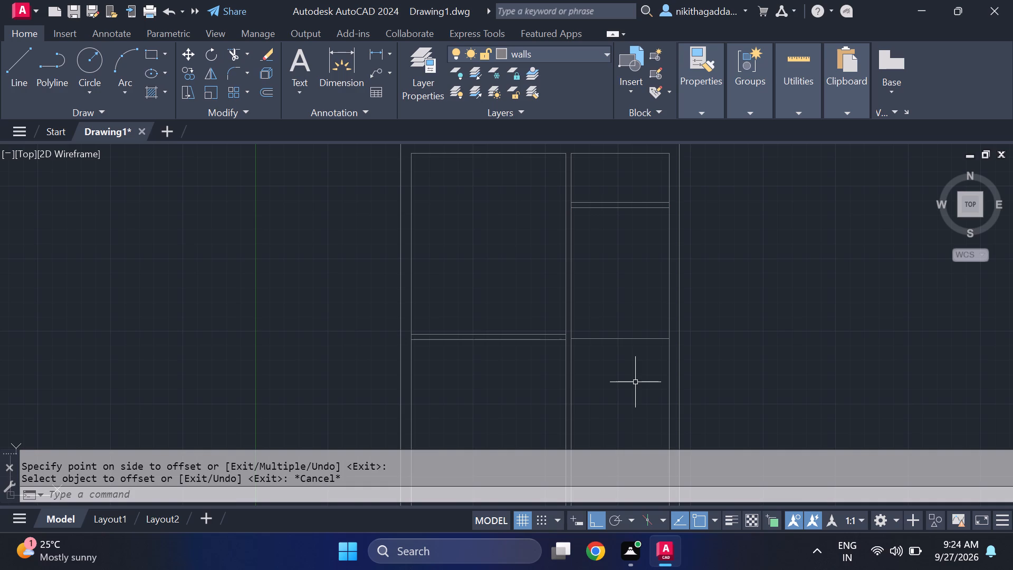
Extend both lines of the left room's horizontal partition across to the vertical partition's right line.
middle_click_drag(625, 387, 638, 297)
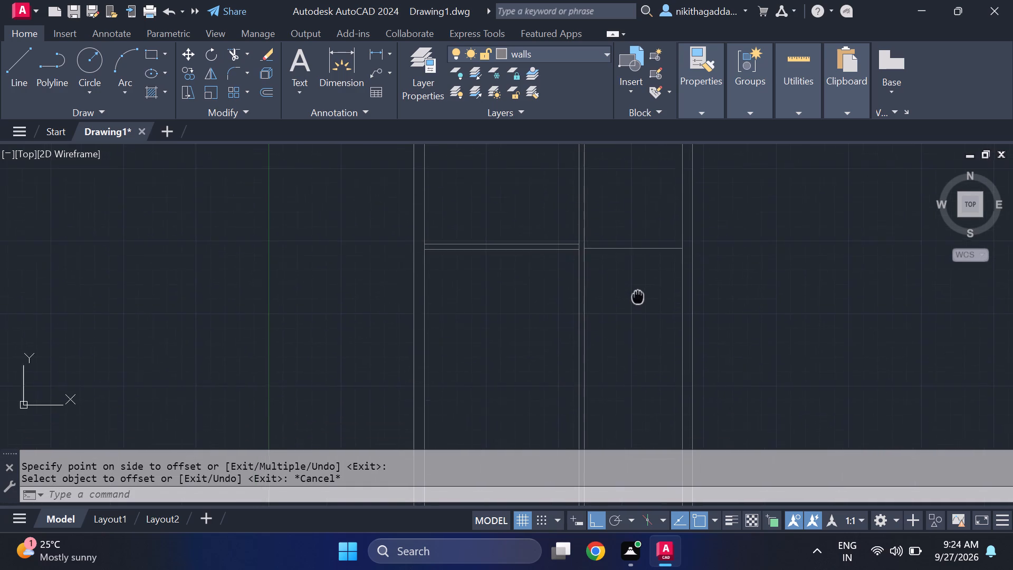
middle_click_drag(638, 297, 643, 274)
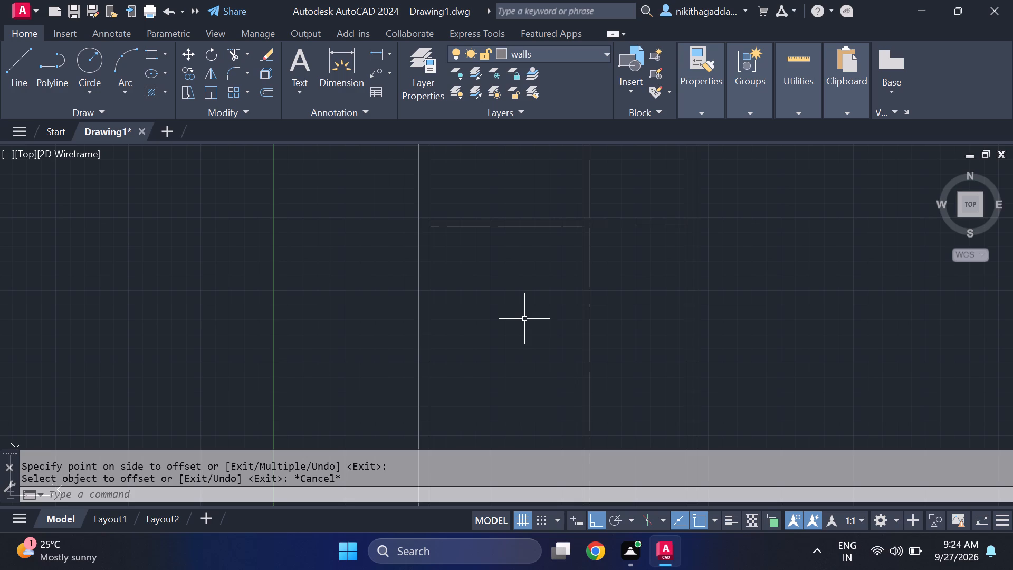
key("t")
key("Escape")
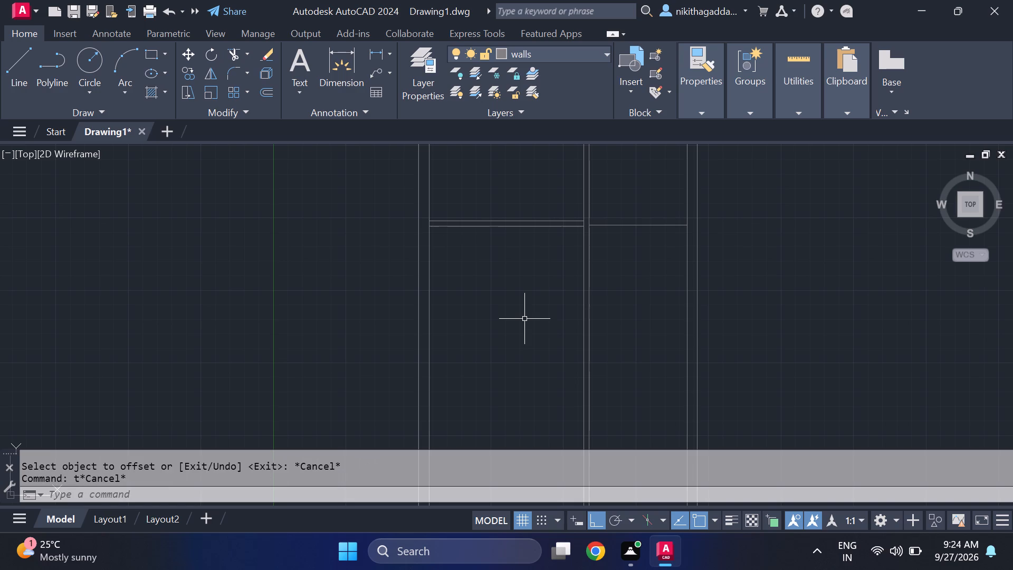
type("ex")
key("Return")
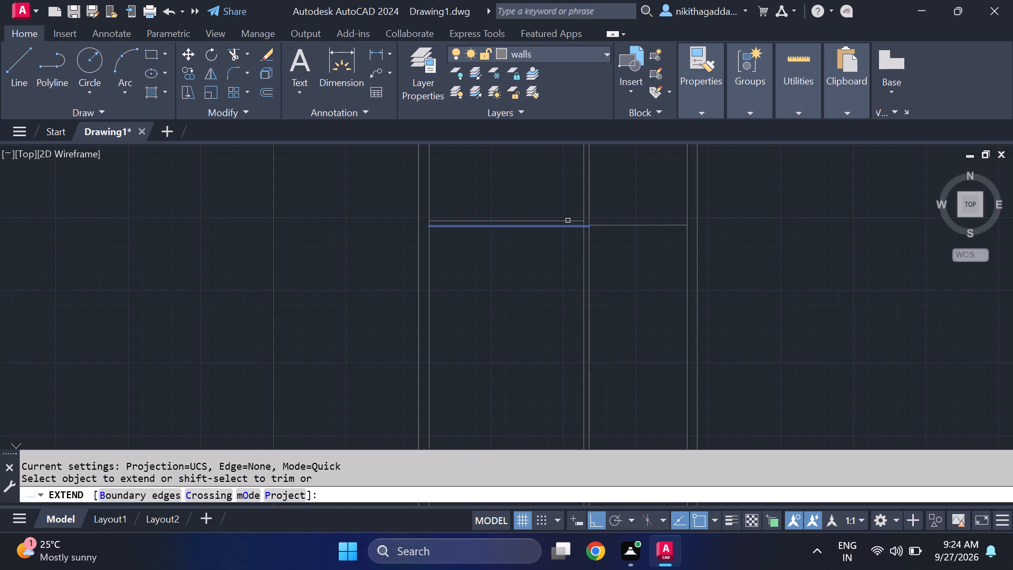
left_click(568, 220)
left_click(569, 227)
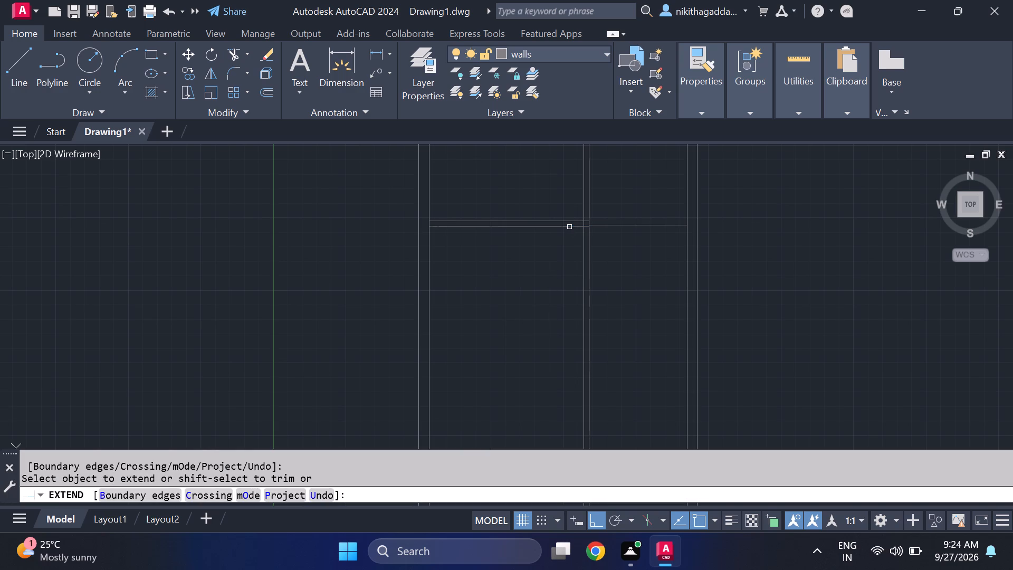
key("Escape")
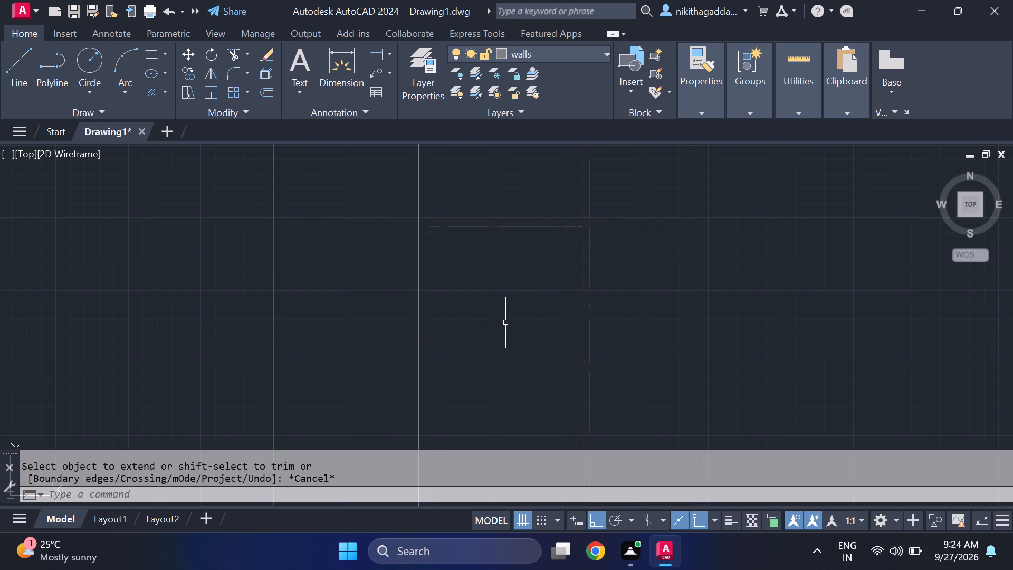
Trim both lines of the vertical partition where they run below the left room's horizontal partition.
type("tr")
key("Return")
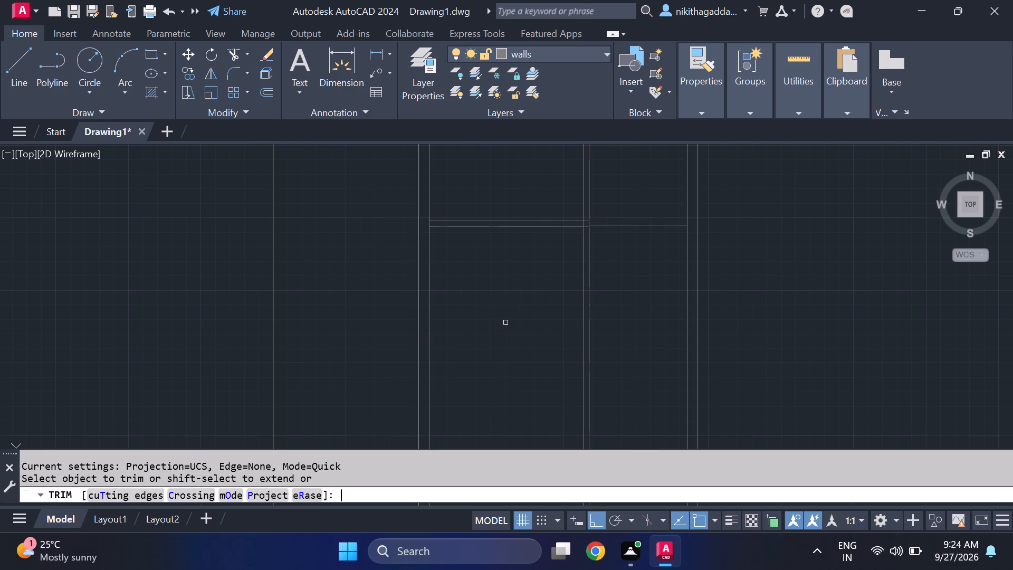
left_click_drag(604, 276, 550, 379)
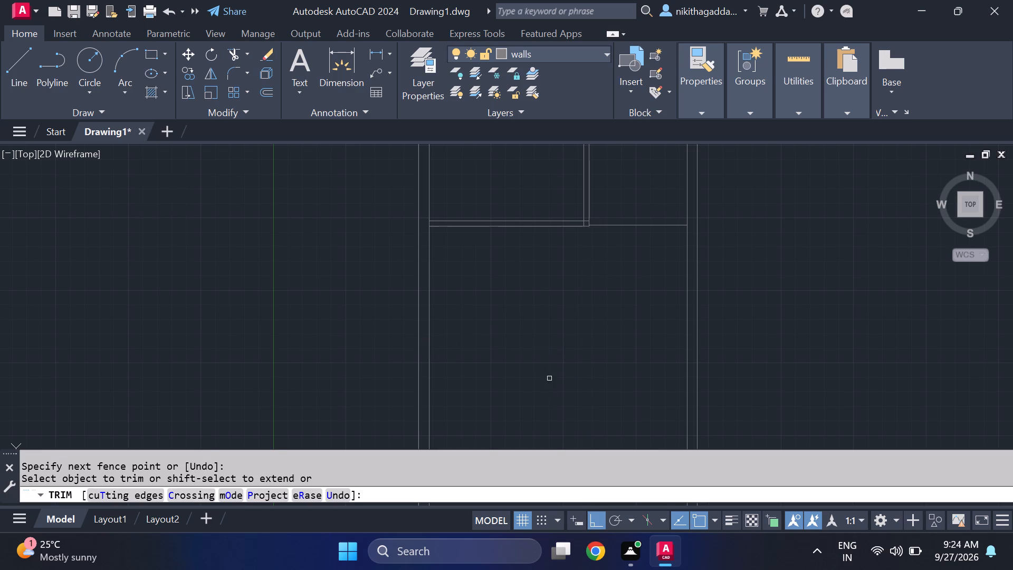
key("Escape")
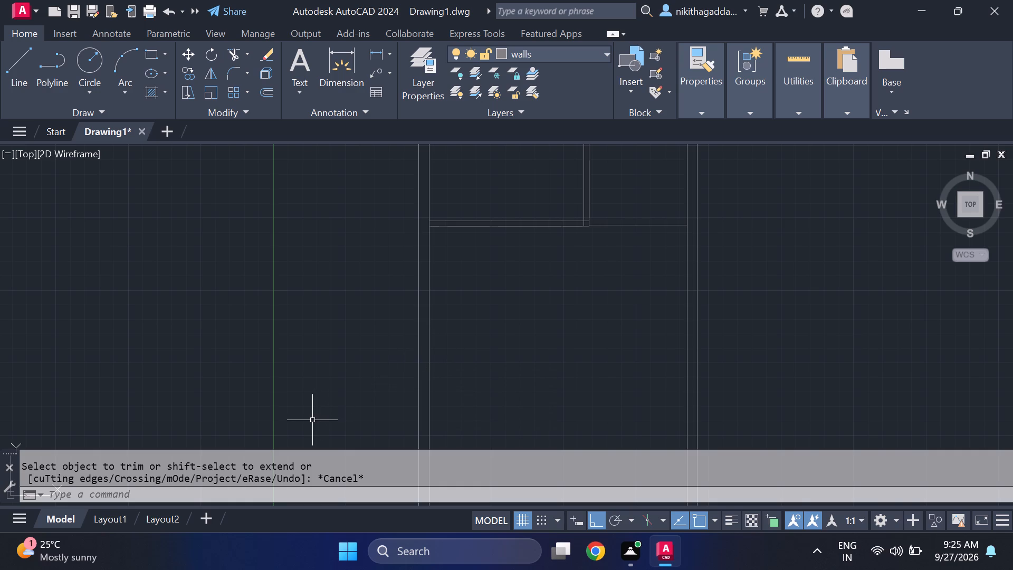
Offset the left outer wall's inner line 7'8" to the right to start a new vertical partition.
left_click(479, 336)
type("of")
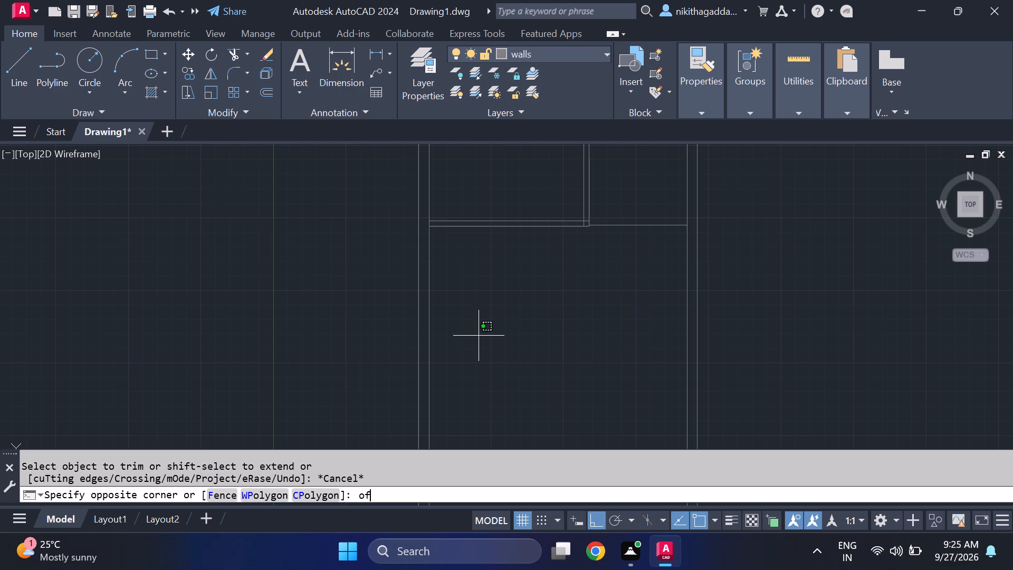
key("Escape")
type("of")
key("Return")
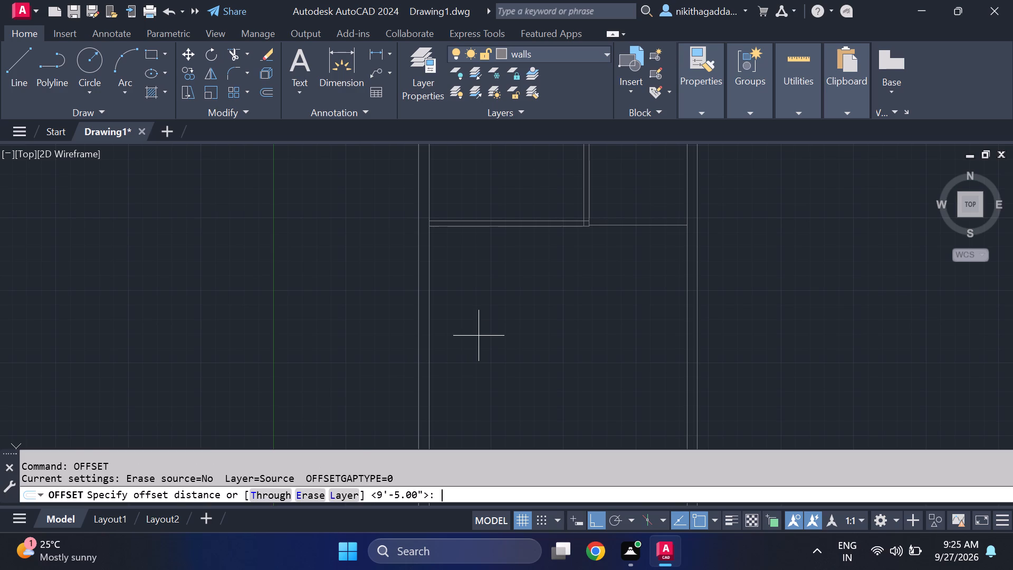
type("7'8\"")
key("Return")
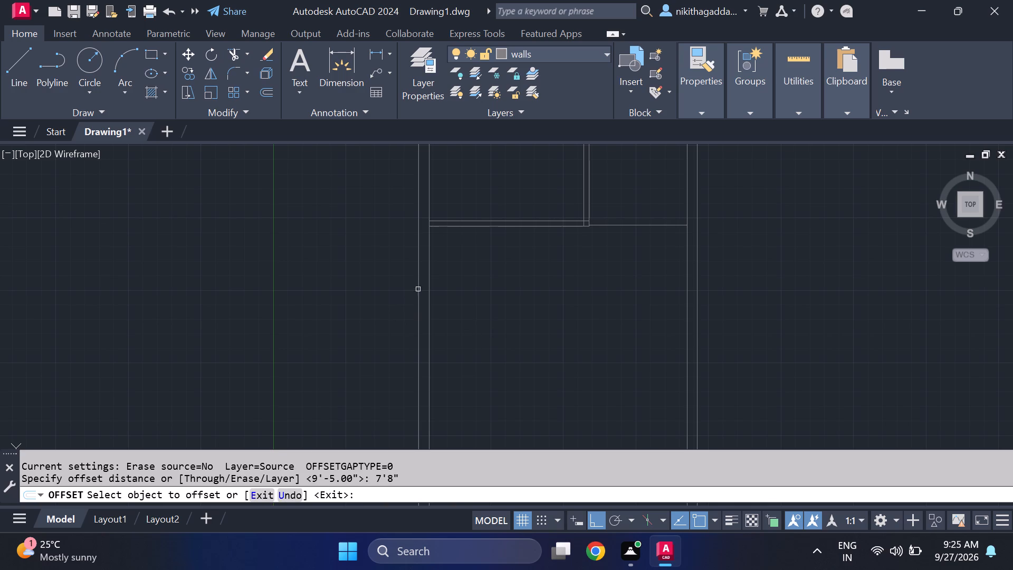
left_click(428, 282)
left_click(580, 345)
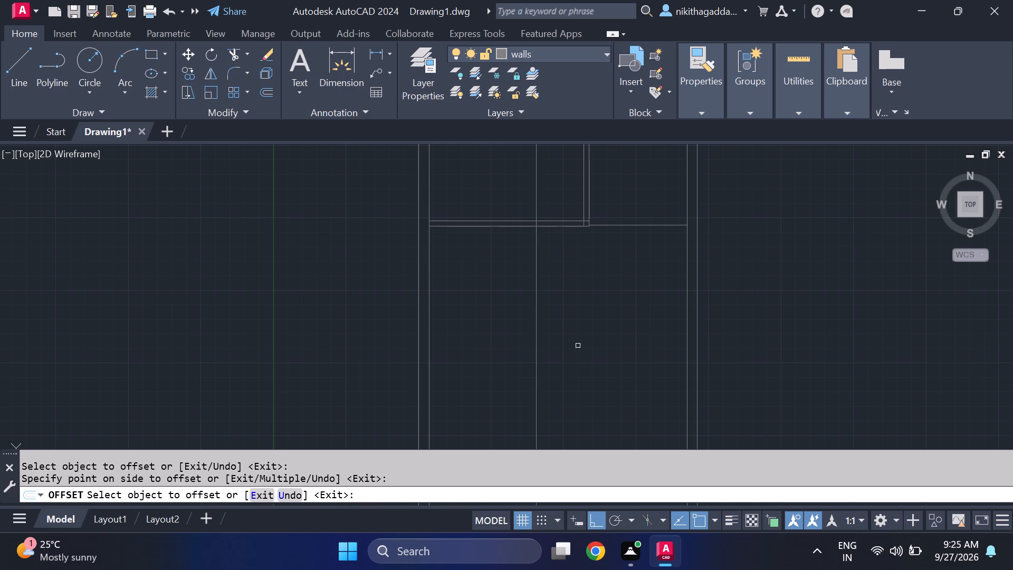
key("Escape")
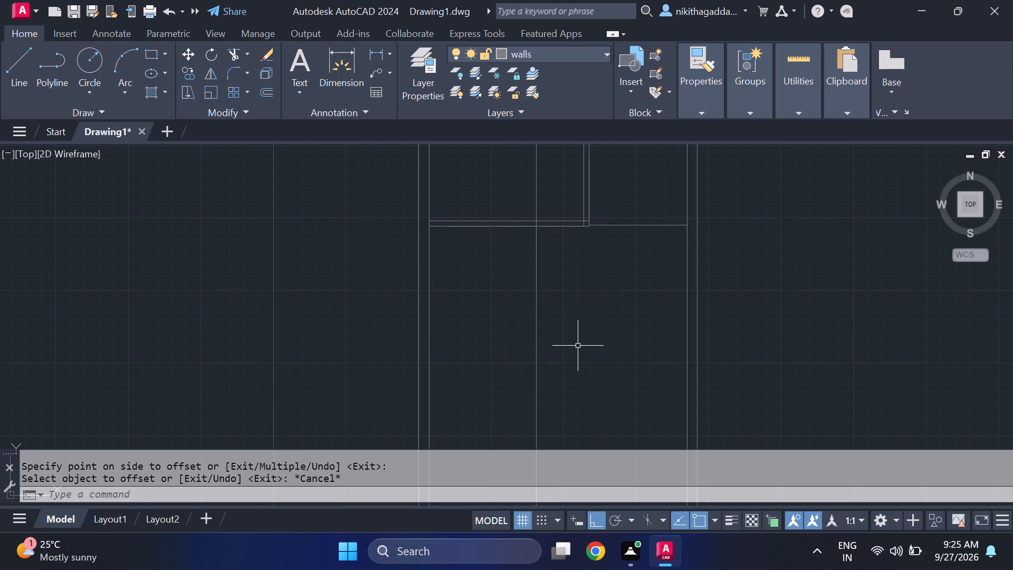
Offset the new vertical partition line 4.5" to the right to give the partition its thickness.
key("o")
key("f")
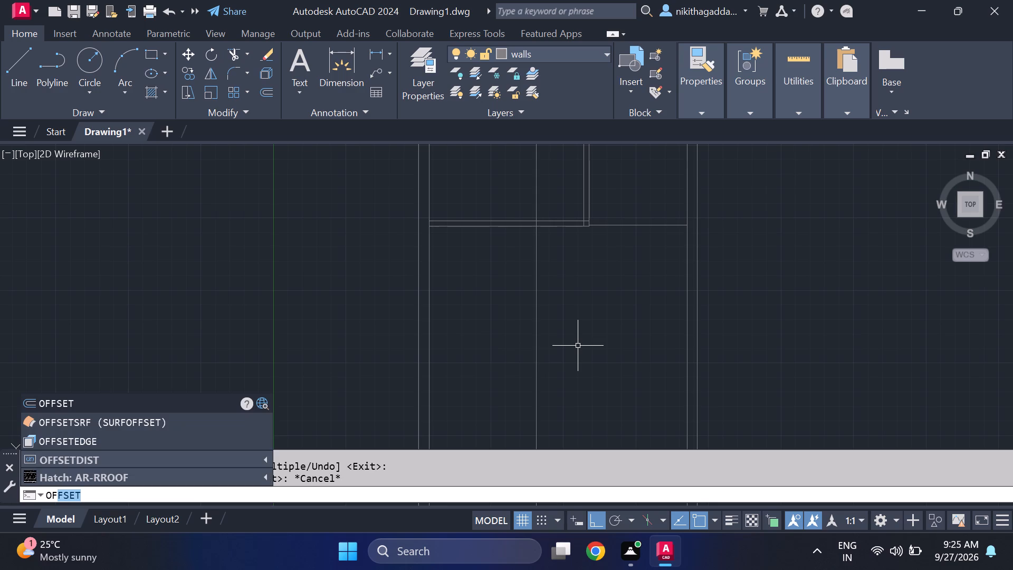
key("Return")
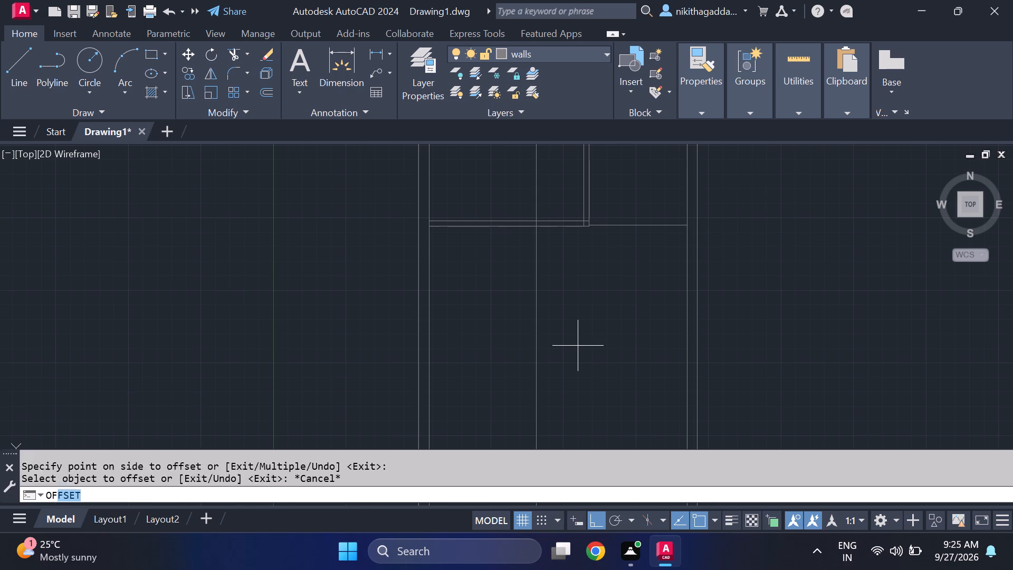
key("4")
type(".5")
key("shift+quotedbl")
key("Return")
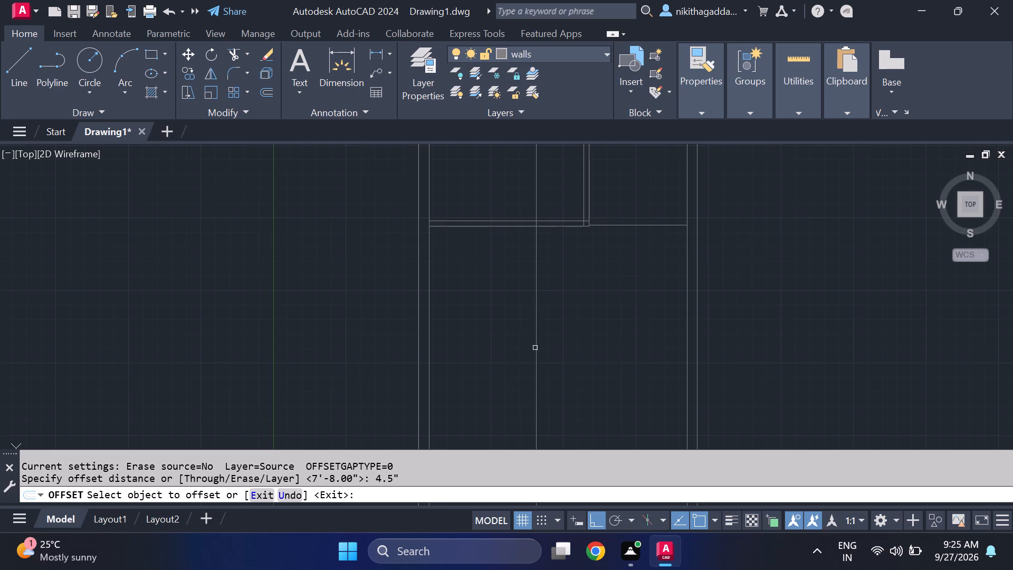
left_click(538, 255)
left_click(556, 261)
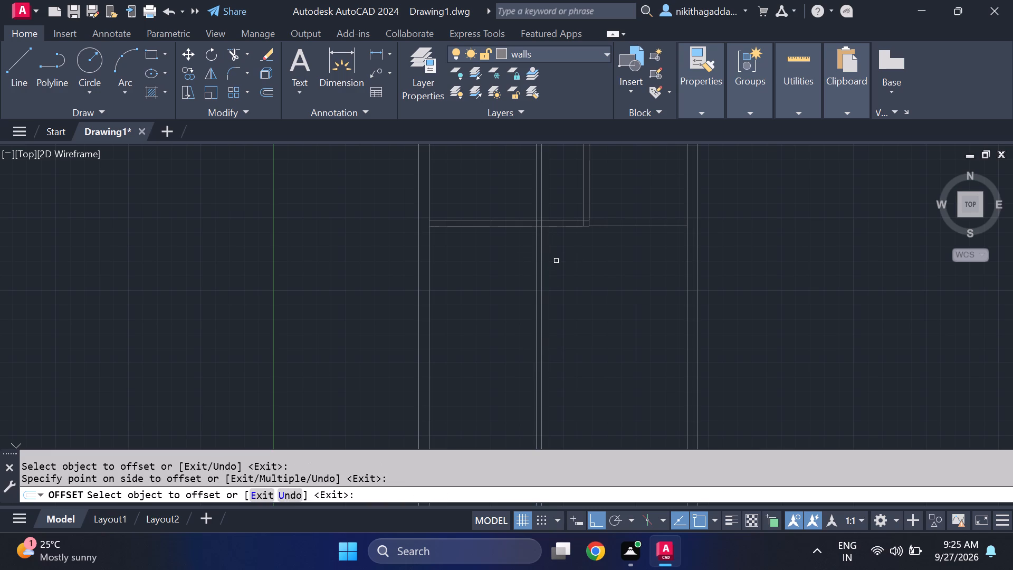
key("Escape")
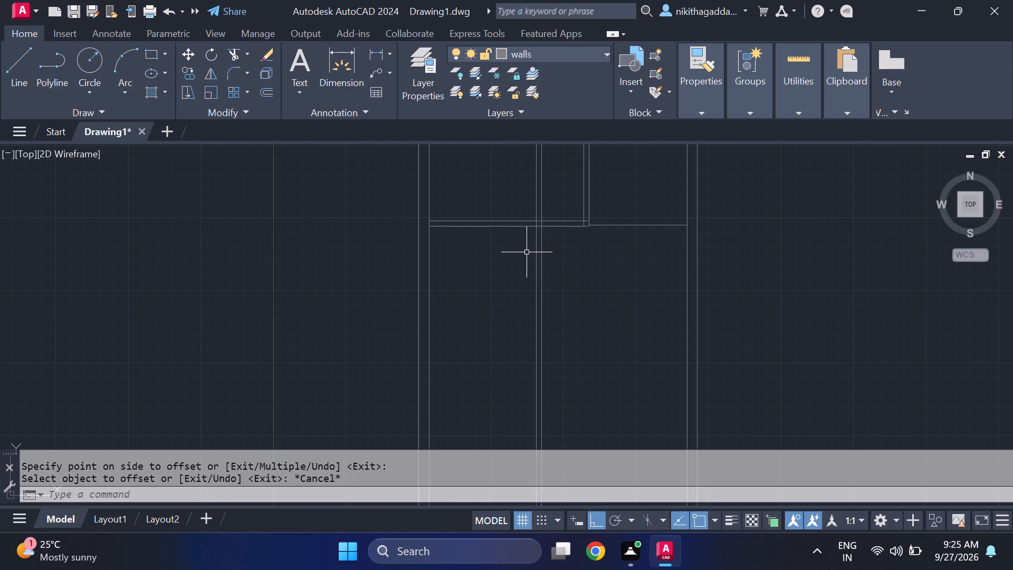
Offset the lower line of the left room's horizontal partition 4'6" downward to start another horizontal partition.
type("of")
key("Return")
type("4'6\"")
key("Return")
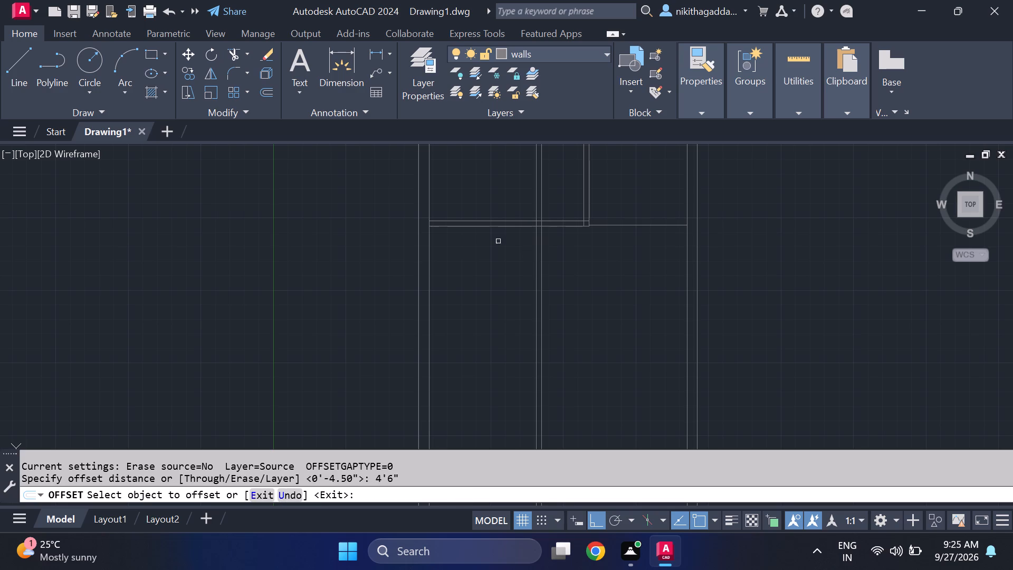
left_click(500, 227)
left_click(497, 346)
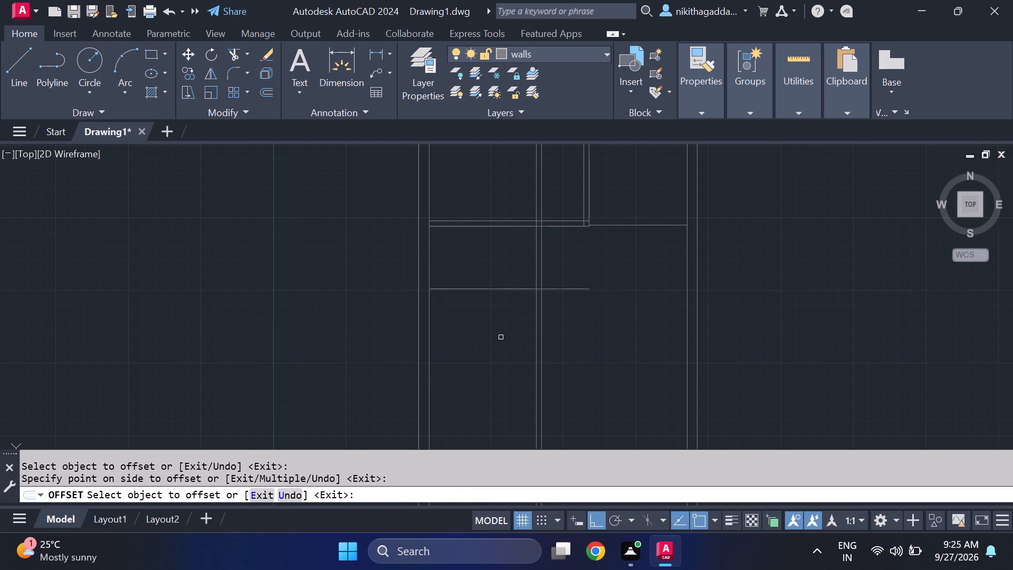
key("Escape")
Offset the new horizontal partition line 4.5" downward to give the partition its thickness.
type("of")
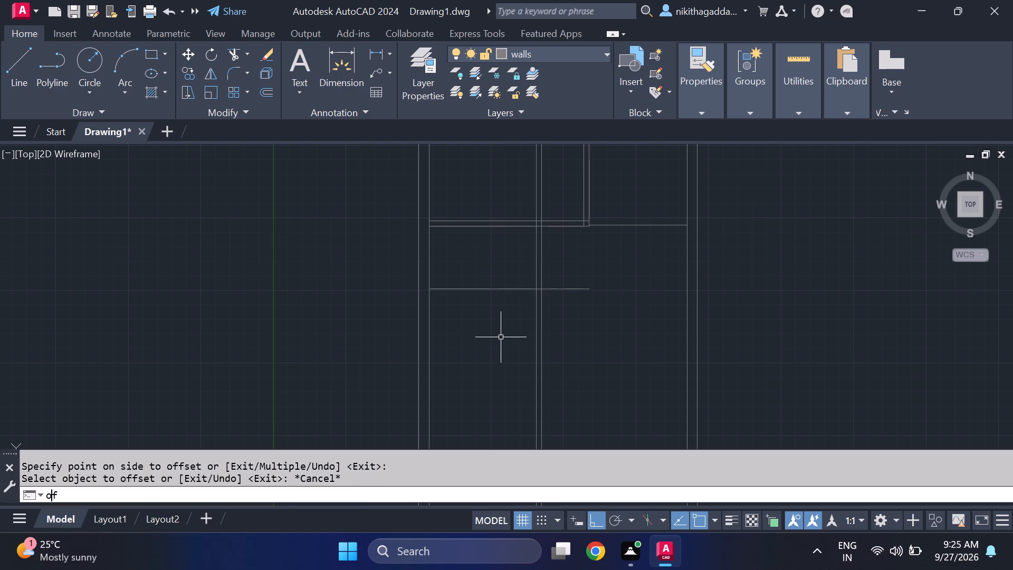
key("Return")
key("4")
type(".5")
key("shift+quotedbl")
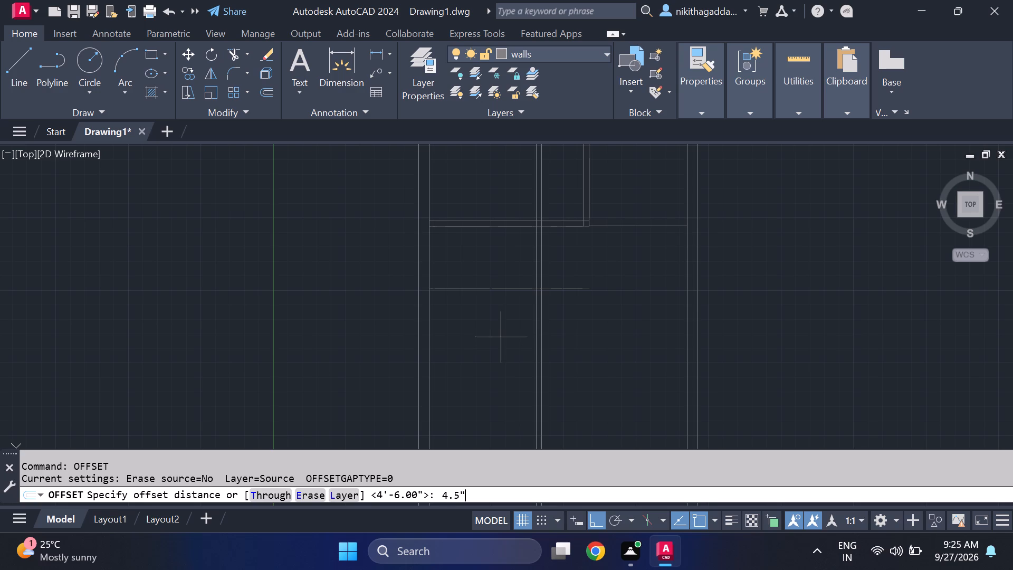
key("Return")
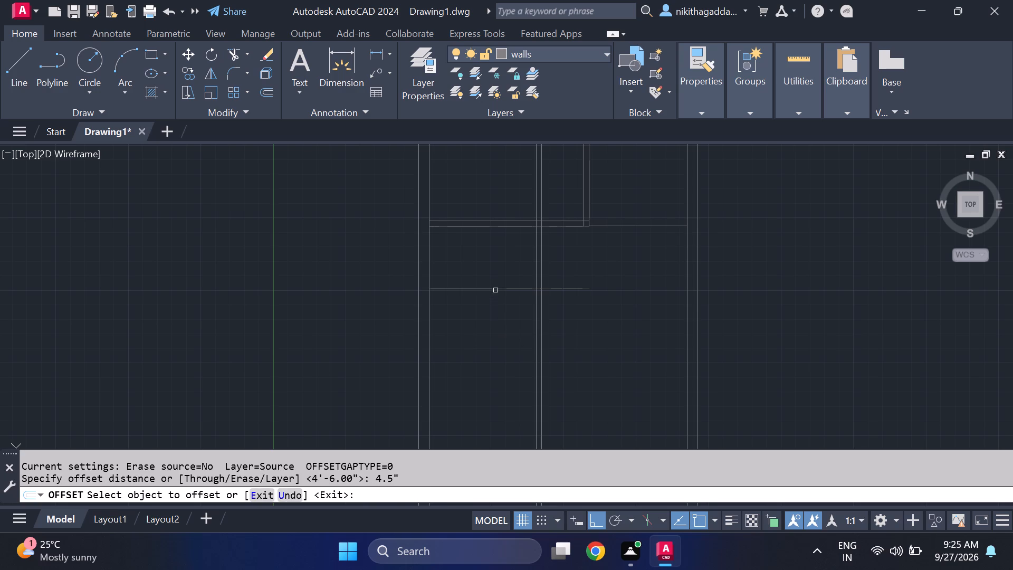
left_click(495, 289)
left_click(499, 357)
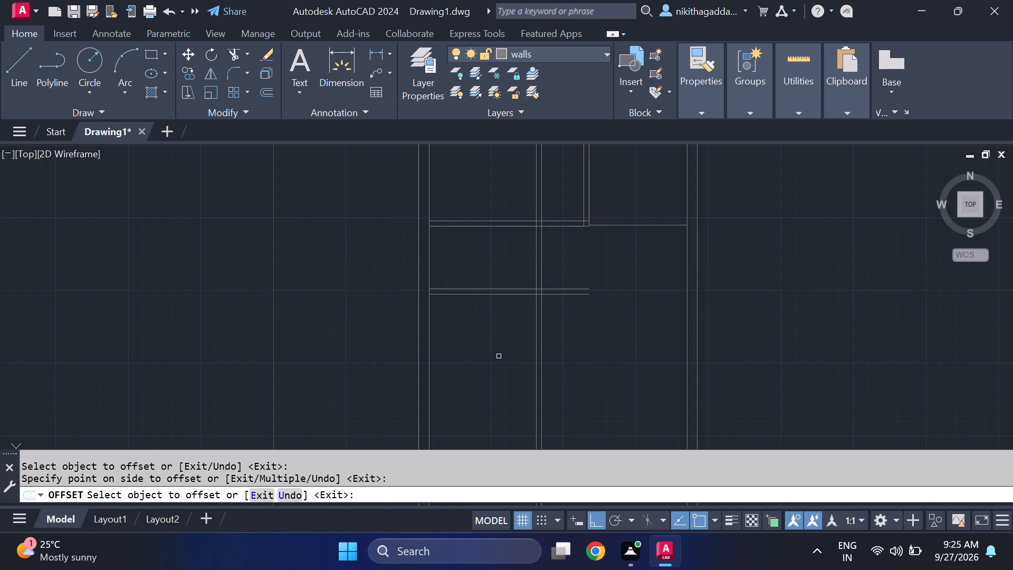
key("Escape")
Trim the new horizontal partition's two lines where they project past the right line of the new vertical partition.
type("tr")
key("Return")
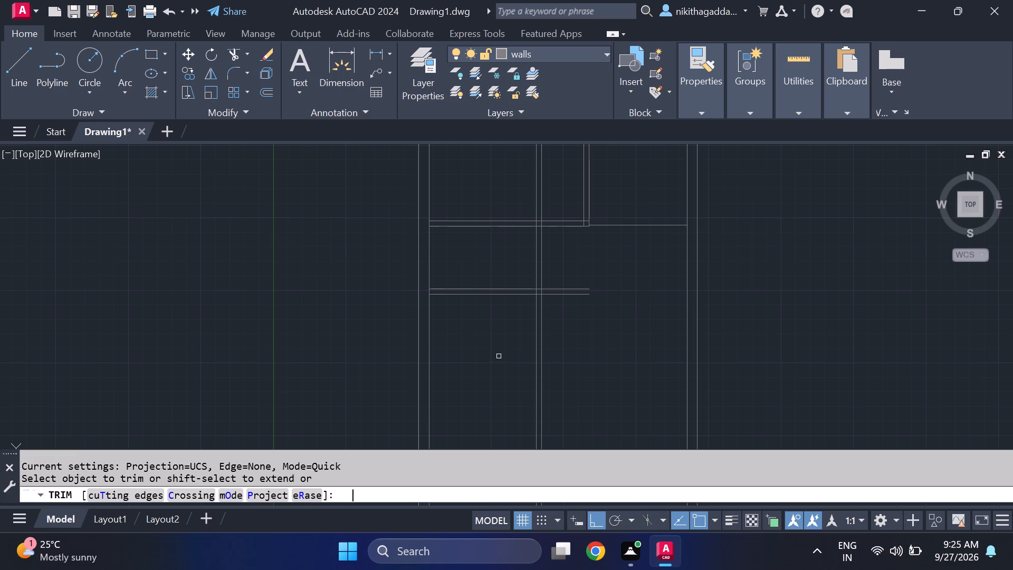
left_click_drag(563, 269, 595, 376)
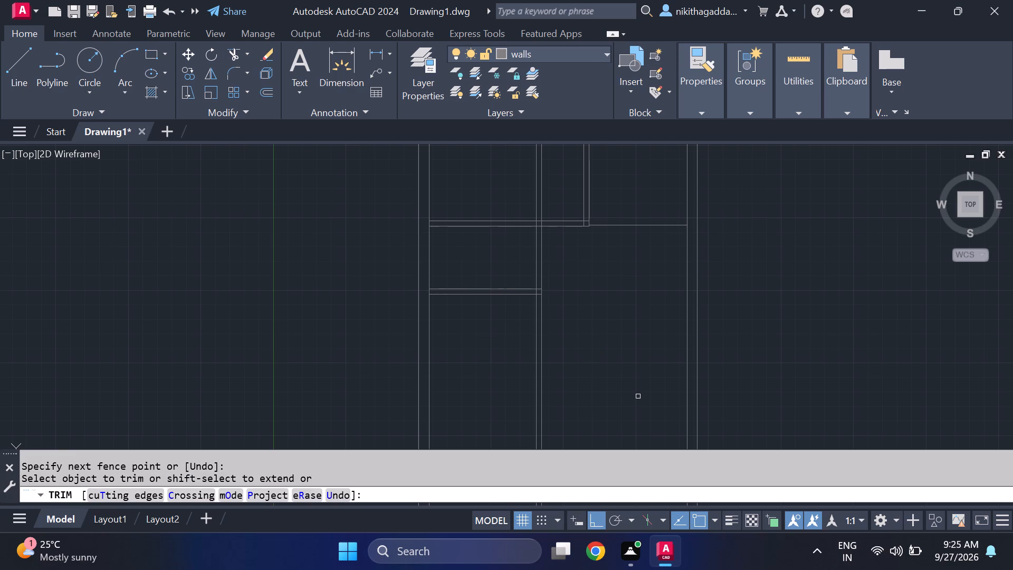
key("Escape")
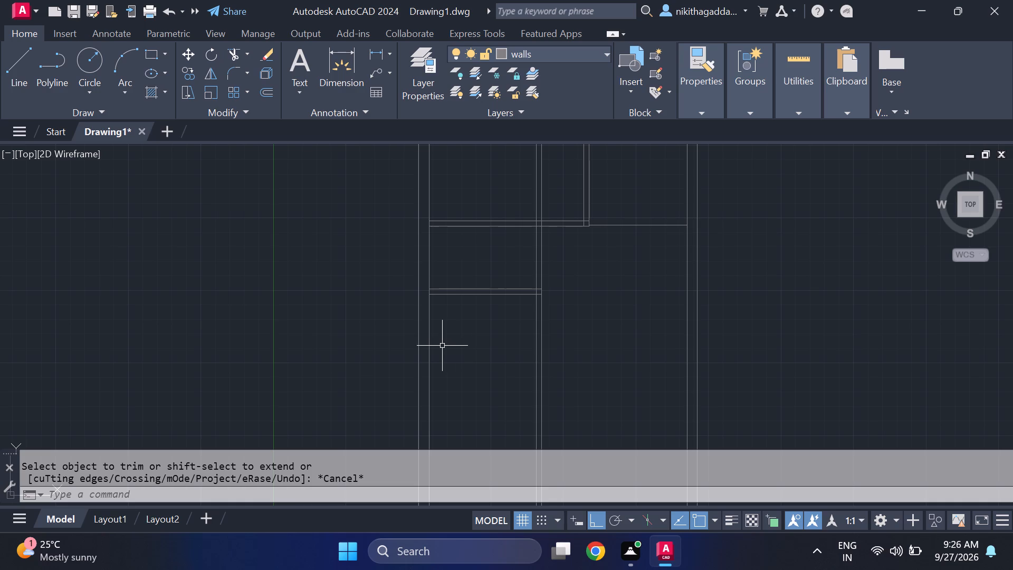
Offset the left outer wall's inner line 2'6" to the right to start a second vertical partition.
type("of")
key("Return")
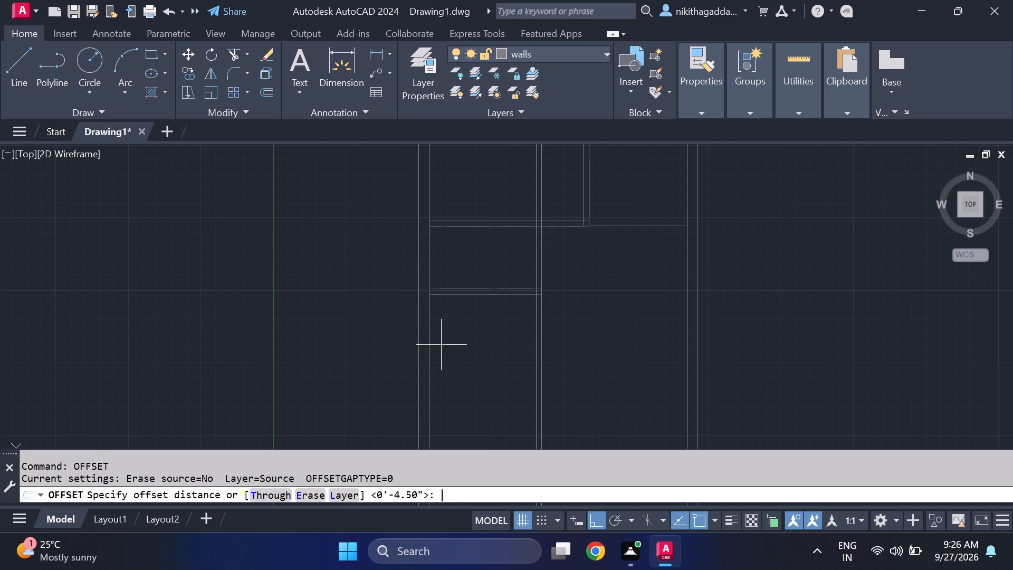
type("2'6\"")
key("Return")
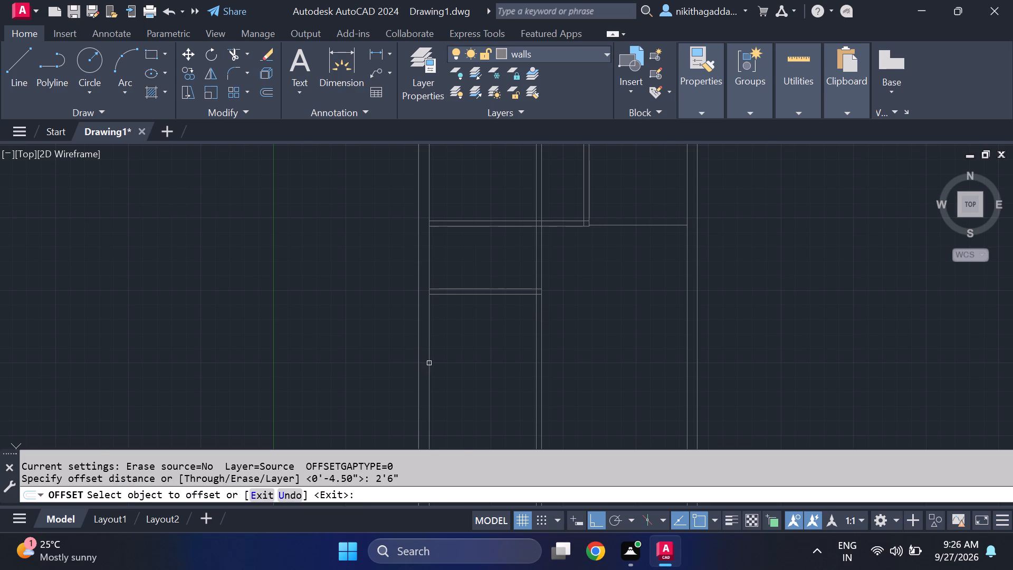
left_click(429, 363)
left_click(488, 339)
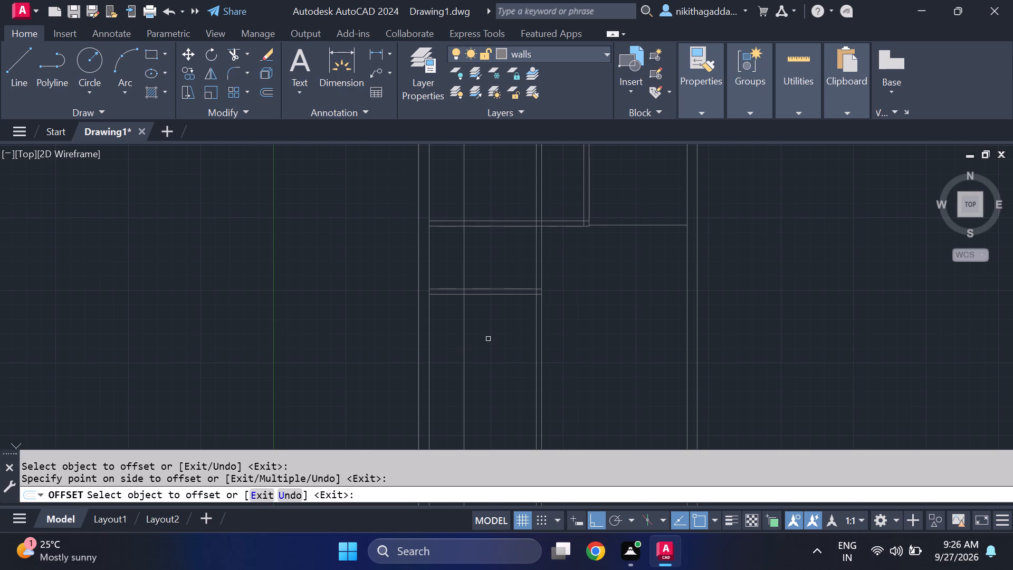
key("Escape")
Offset the second vertical partition's line 4.5" to the right to give it thickness.
type("of")
key("Return")
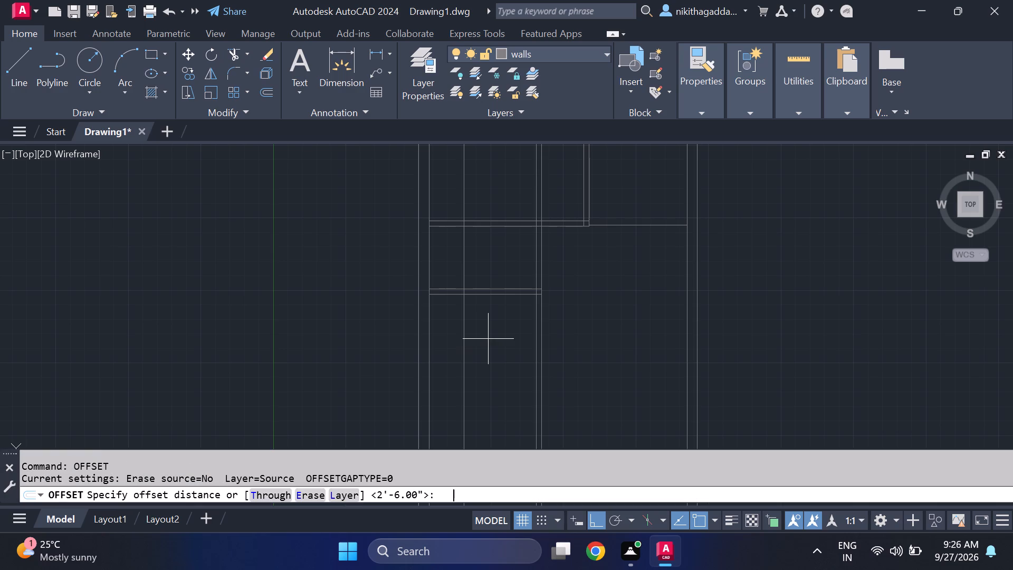
type("4.5\"")
key("Return")
left_click(462, 336)
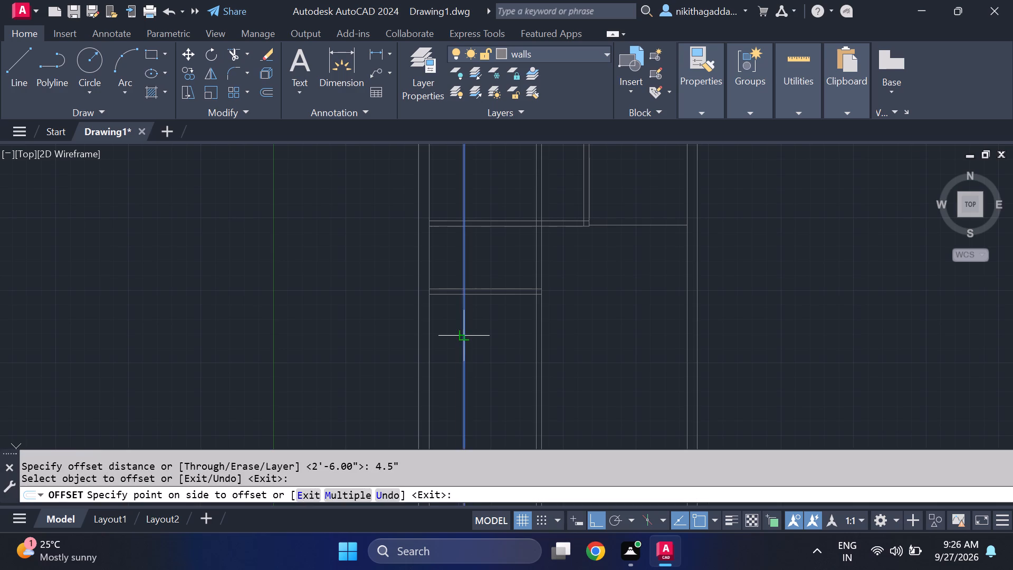
left_click(489, 320)
key("Escape")
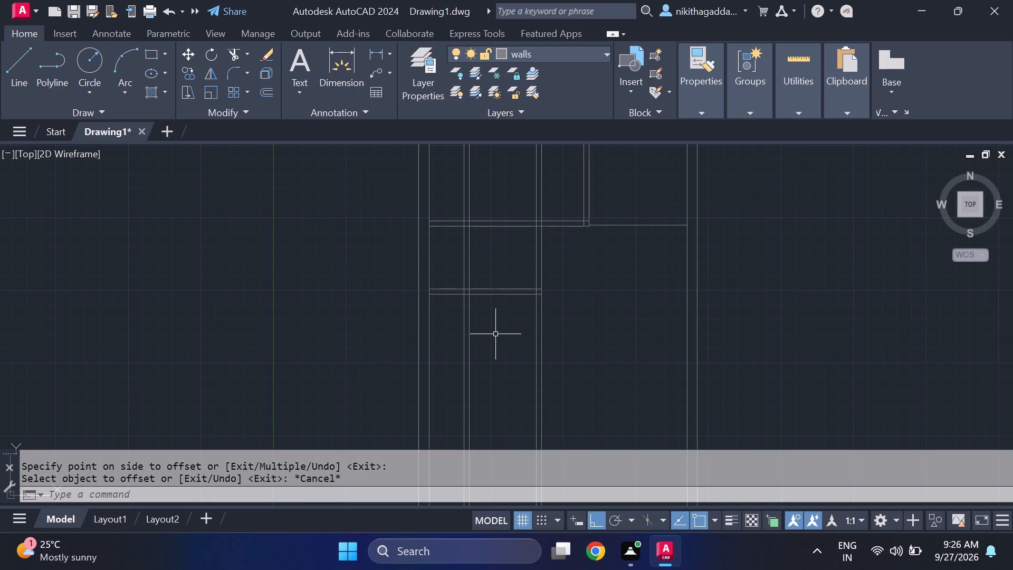
Offset the lower line of the short horizontal partition 6' downward to start the next horizontal partition.
type("of")
key("Return")
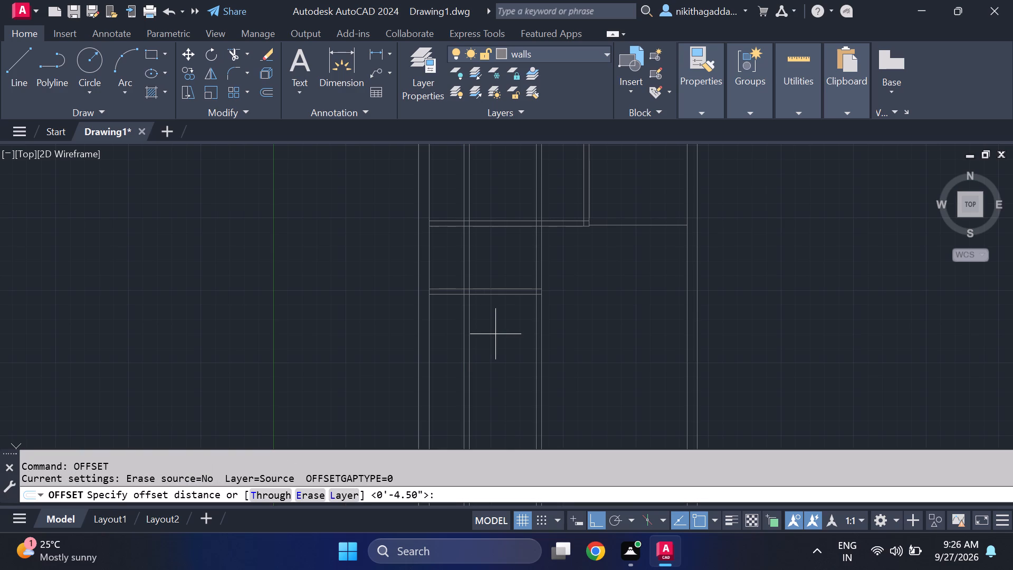
type("6'")
key("Return")
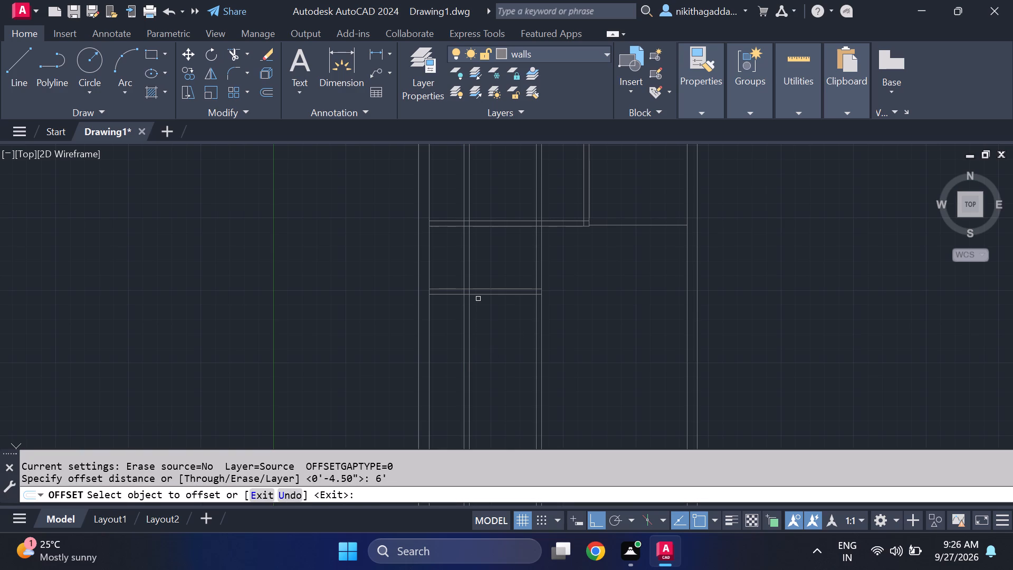
left_click(480, 295)
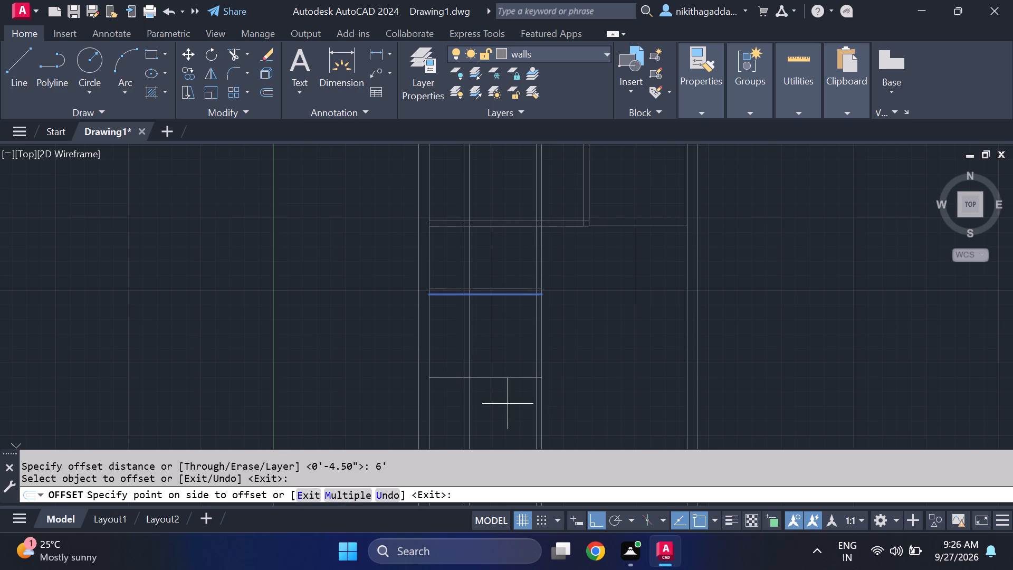
middle_click_drag(509, 403, 523, 350)
left_click(528, 346)
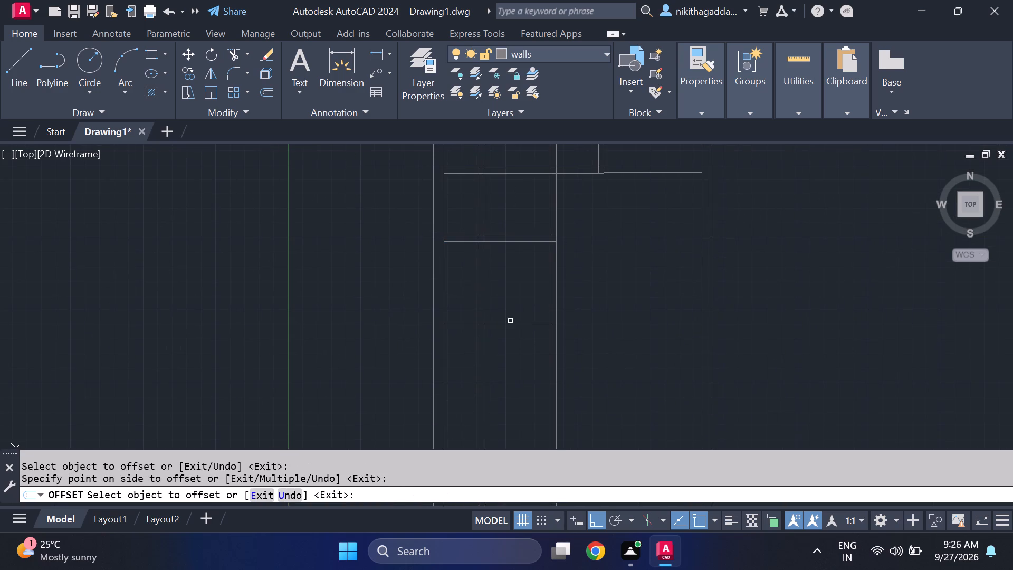
key("Escape")
Offset the new lower horizontal partition line 4.5" downward to give the partition its thickness.
type("of")
key("Return")
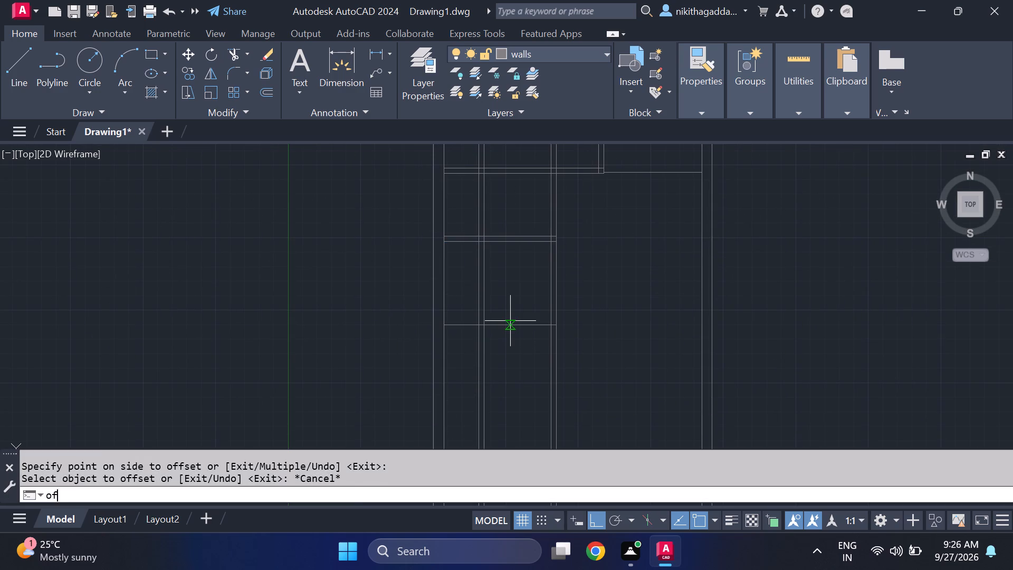
type("4.5")
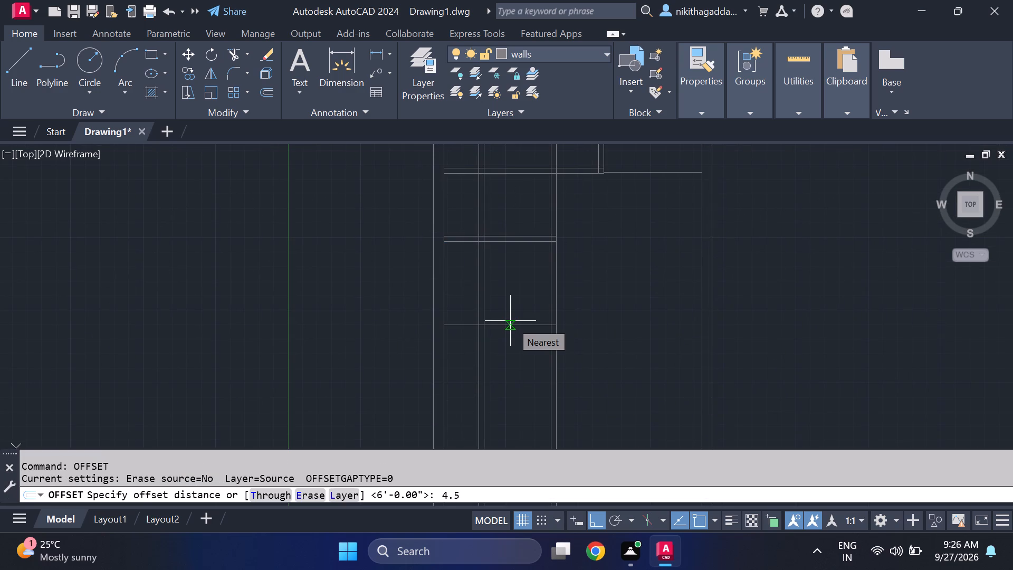
key("shift+quotedbl")
key("Return")
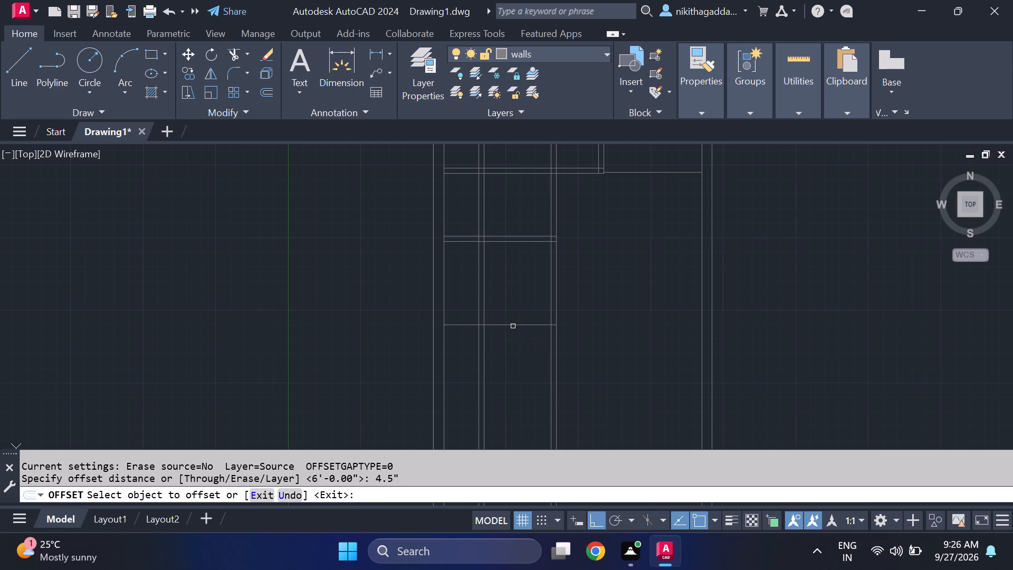
left_click(513, 326)
left_click(512, 373)
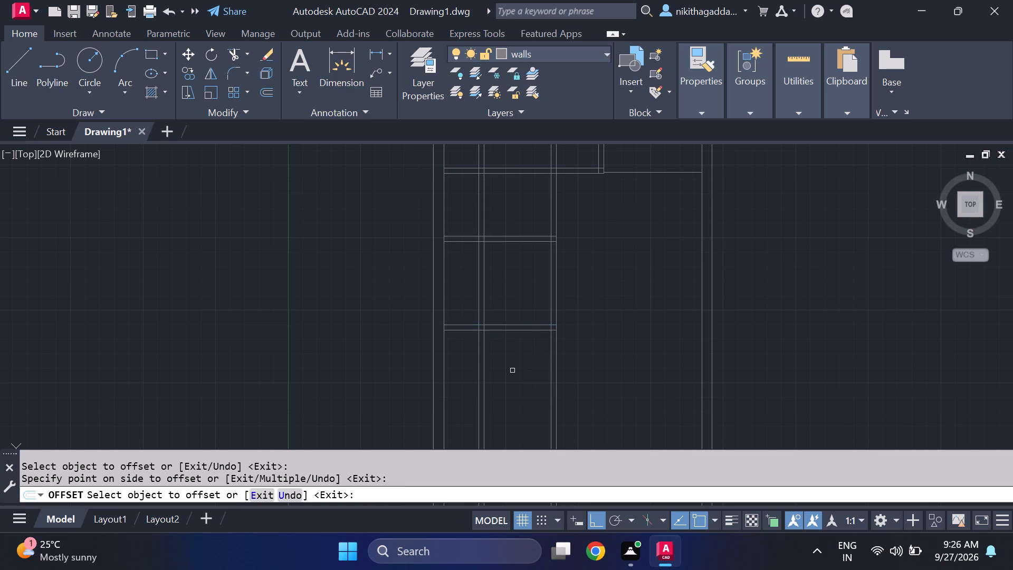
key("Return")
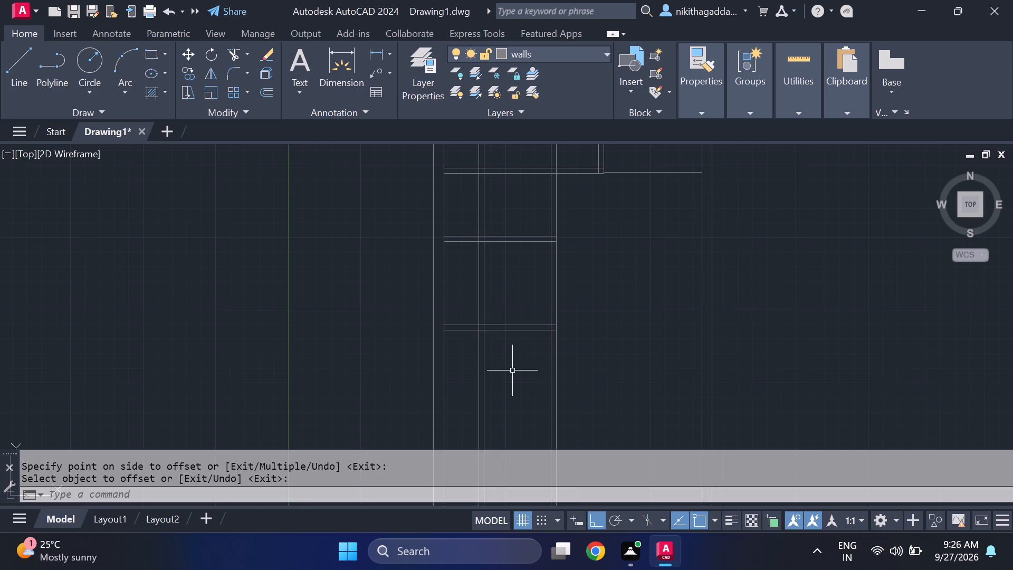
Trim the second vertical partition's two lines below the lowest horizontal partition and between the long and upper short horizontal partitions.
scroll(523, 353, "down", 2)
scroll(523, 362, "up", 2)
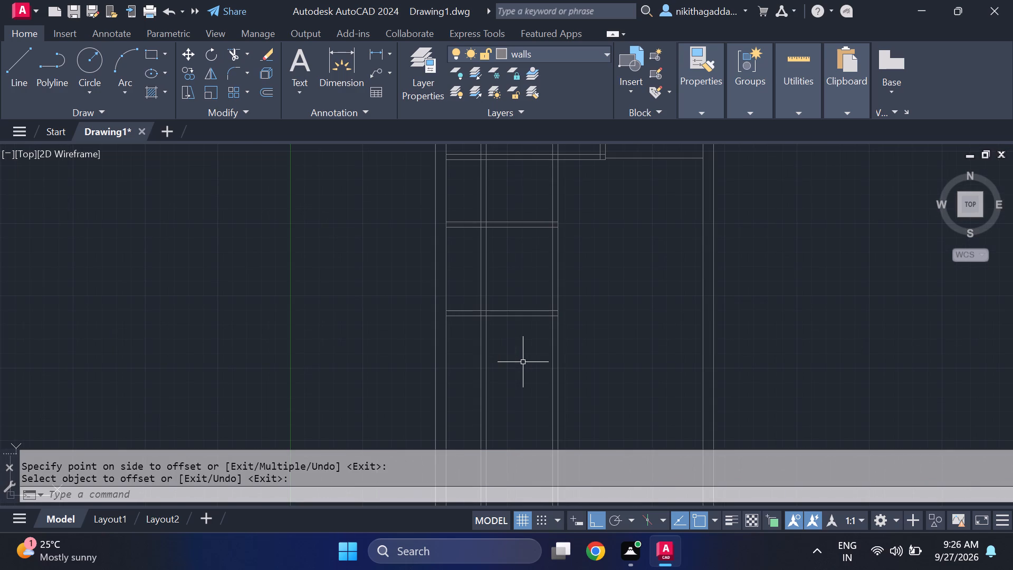
key("t")
key("r")
key("Return")
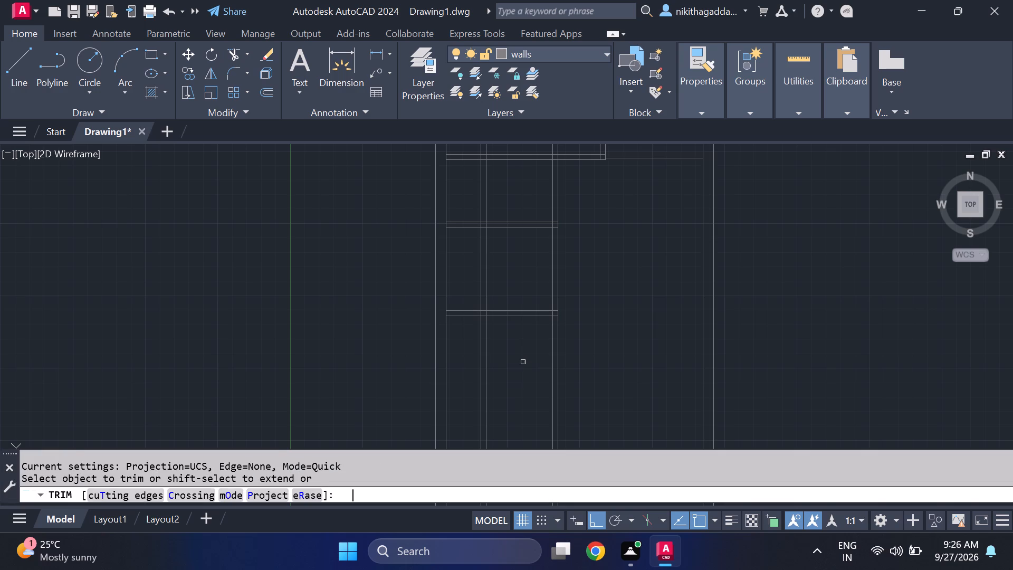
left_click_drag(503, 350, 483, 376)
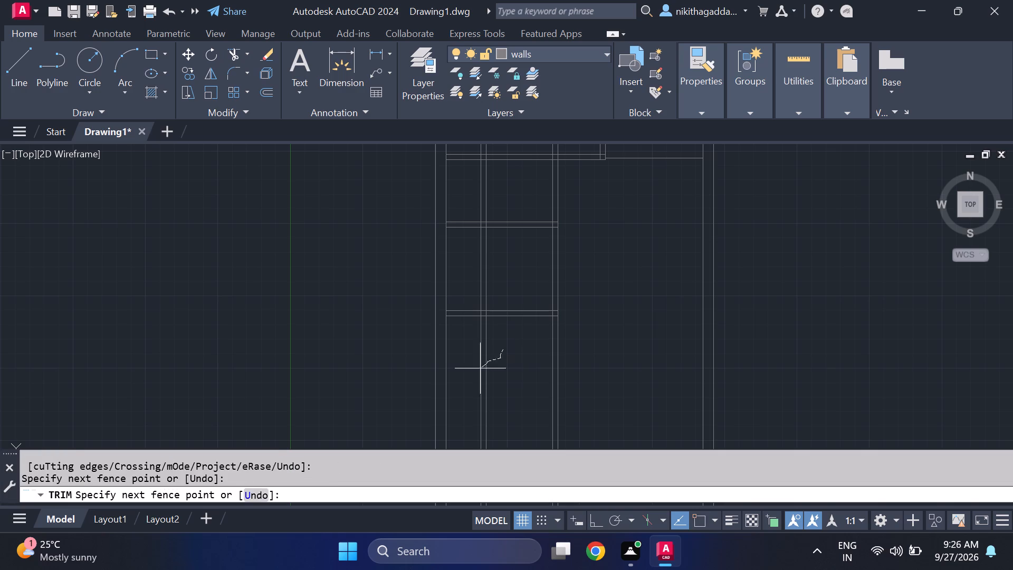
left_click_drag(483, 376, 483, 397)
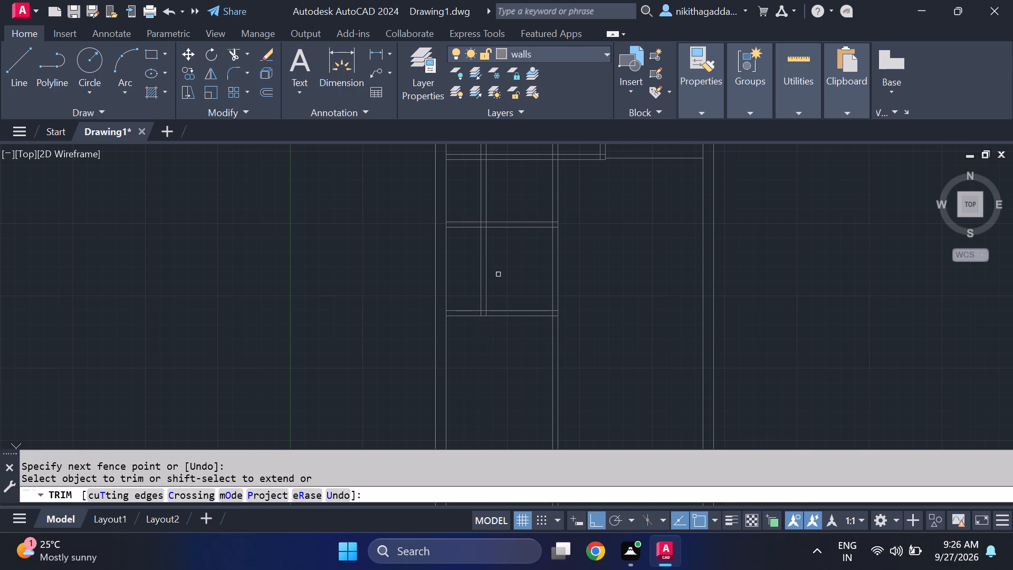
left_click_drag(496, 199, 466, 212)
Trim the second vertical partition's remaining lines above and inside the long horizontal partition.
middle_click_drag(482, 196, 491, 299)
middle_click(491, 299)
left_click_drag(515, 212, 481, 252)
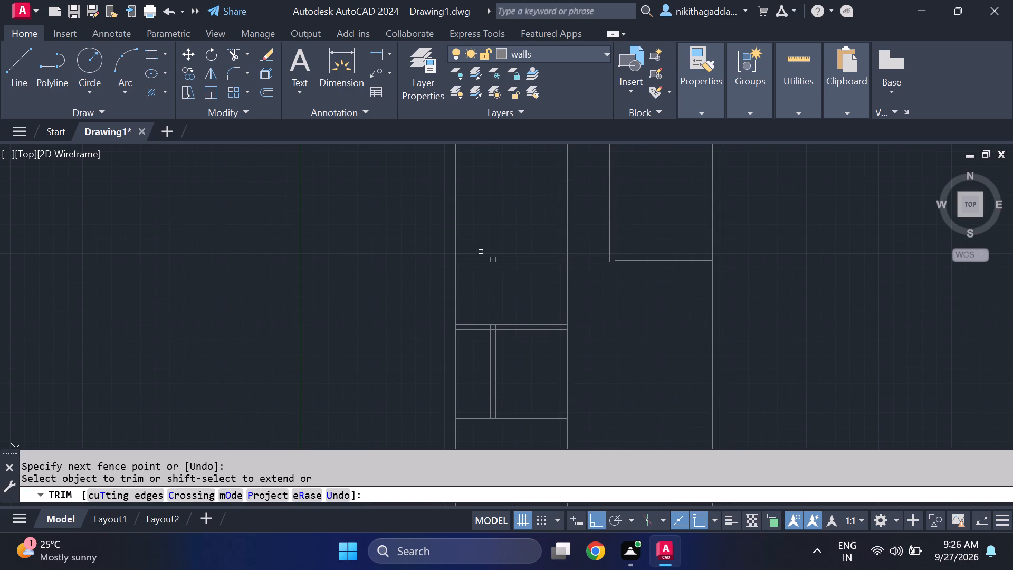
middle_click_drag(500, 238, 519, 315)
scroll(518, 330, "up", 2)
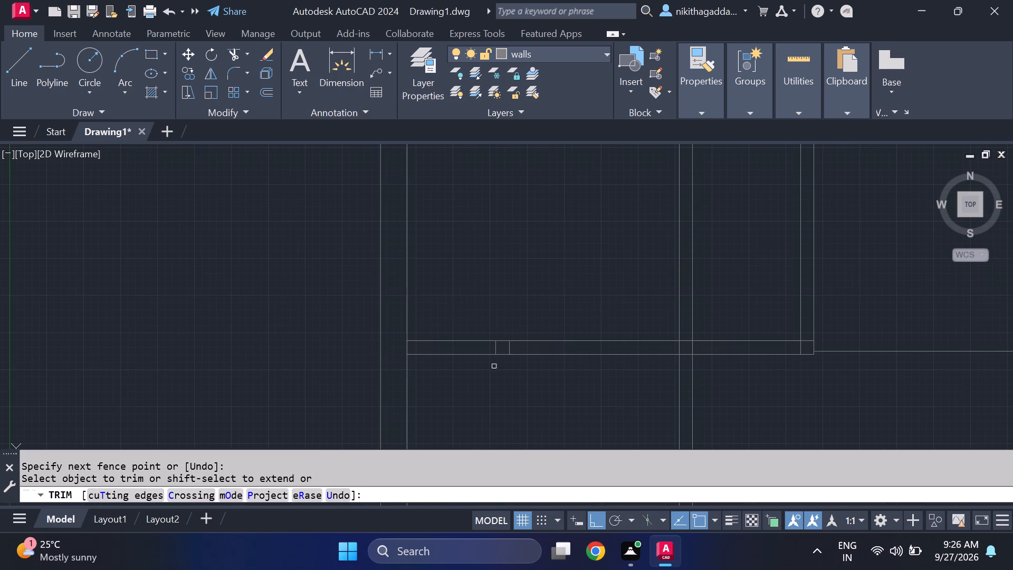
scroll(517, 348, "up", 2)
left_click_drag(518, 347, 431, 353)
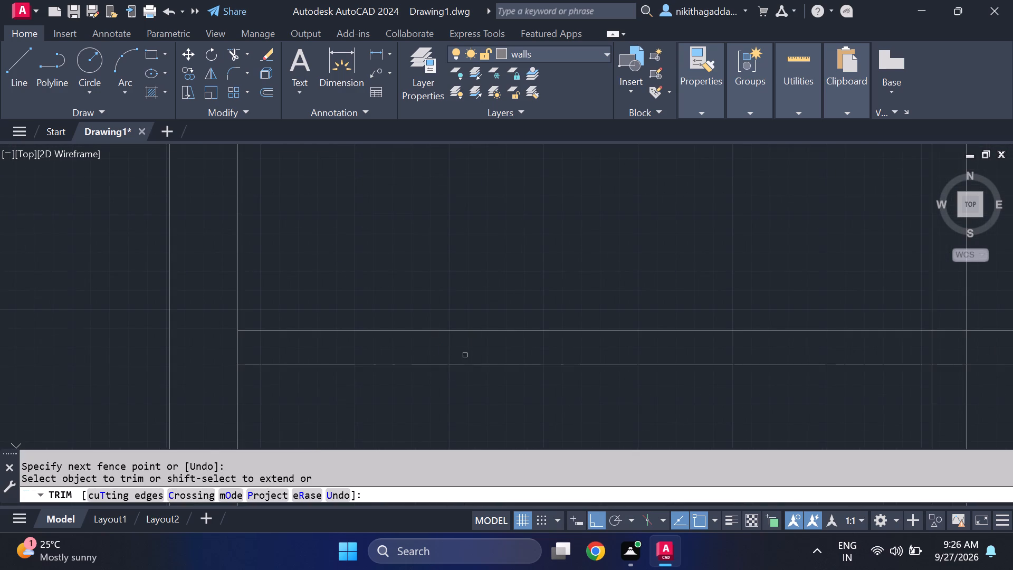
Trim the overlapping lines where the second vertical partition meets the upper short horizontal partition to form an open T-junction.
scroll(471, 367, "down", 5)
middle_click_drag(505, 414, 532, 293)
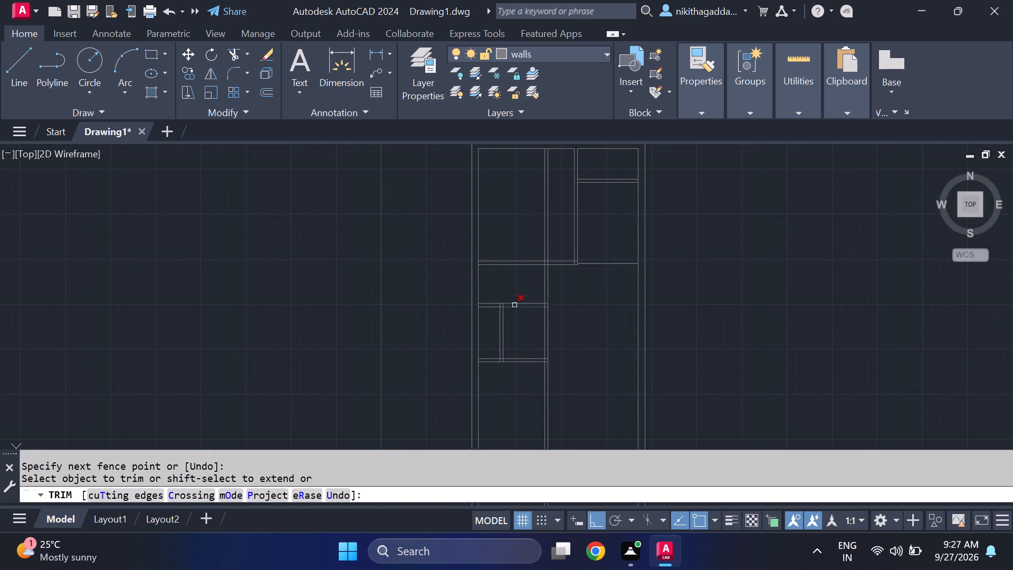
scroll(503, 300, "up", 4)
scroll(485, 339, "up", 2)
left_click_drag(540, 318, 433, 332)
left_click(491, 345)
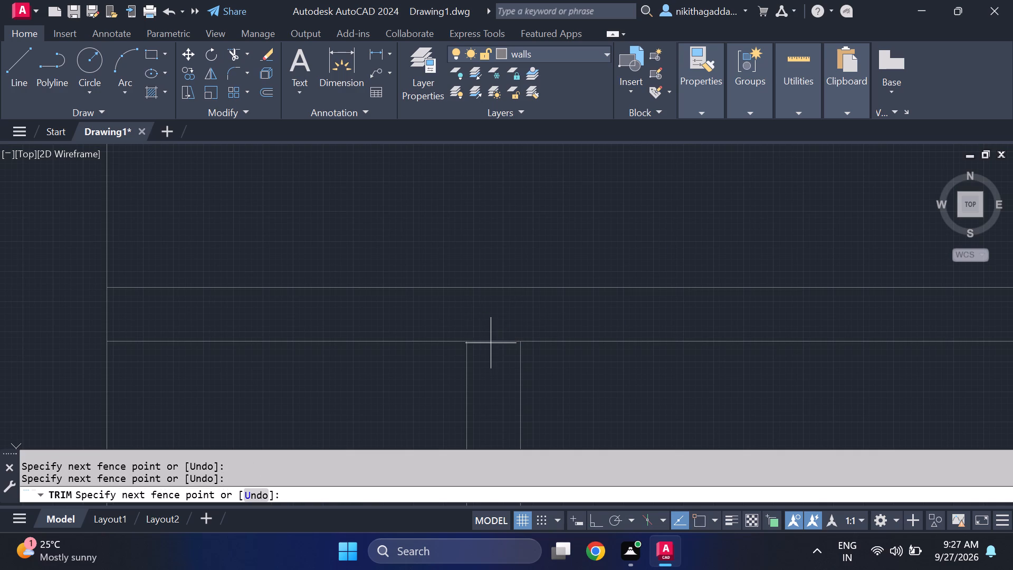
left_click(492, 335)
Trim the overlapping lines where the second vertical partition meets the lowest horizontal partition to form an open T-junction.
scroll(500, 330, "down", 5)
middle_click_drag(532, 370, 532, 368)
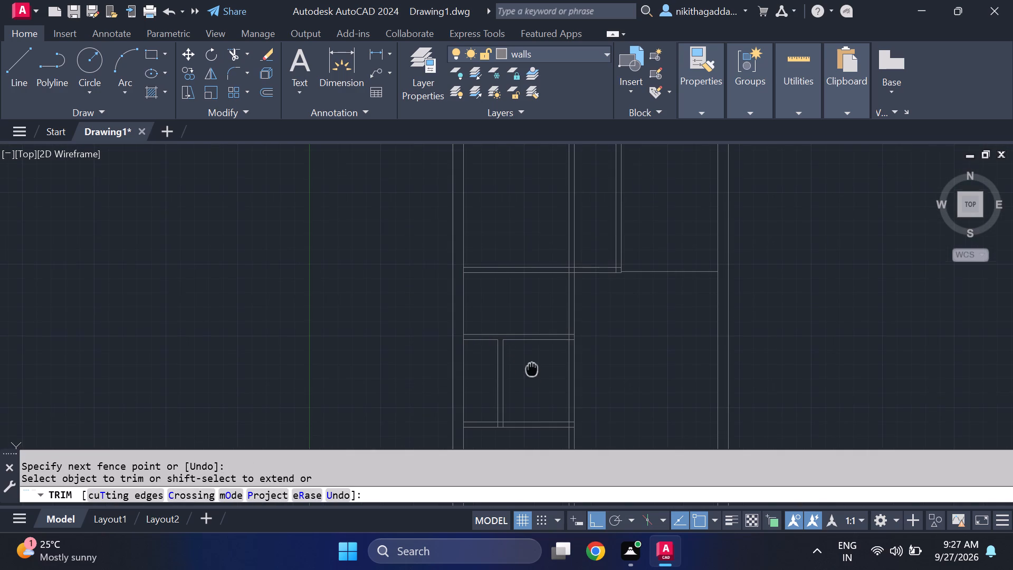
middle_click_drag(532, 368, 529, 312)
scroll(497, 376, "up", 4)
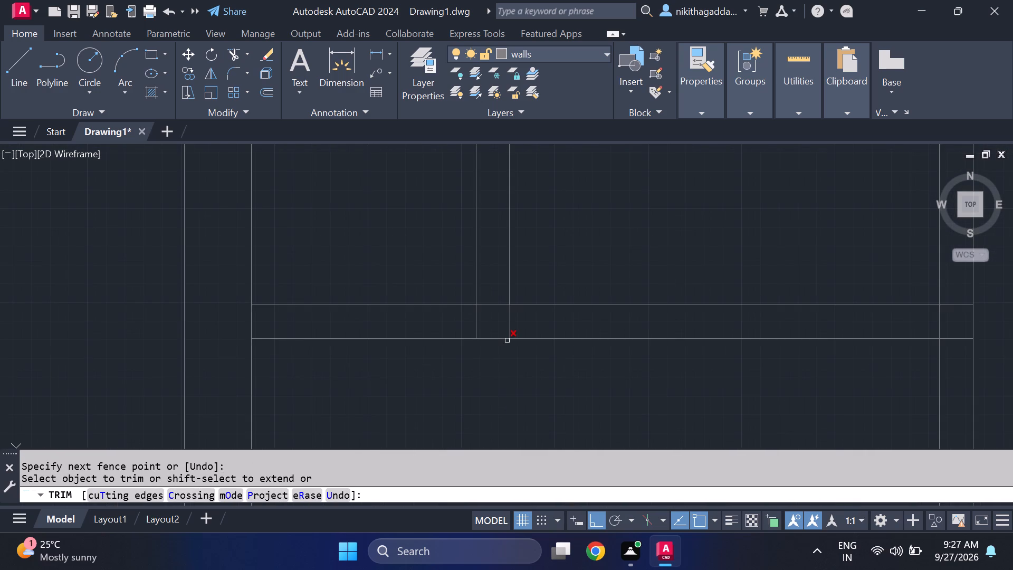
scroll(507, 340, "up", 1)
left_click_drag(523, 313, 428, 317)
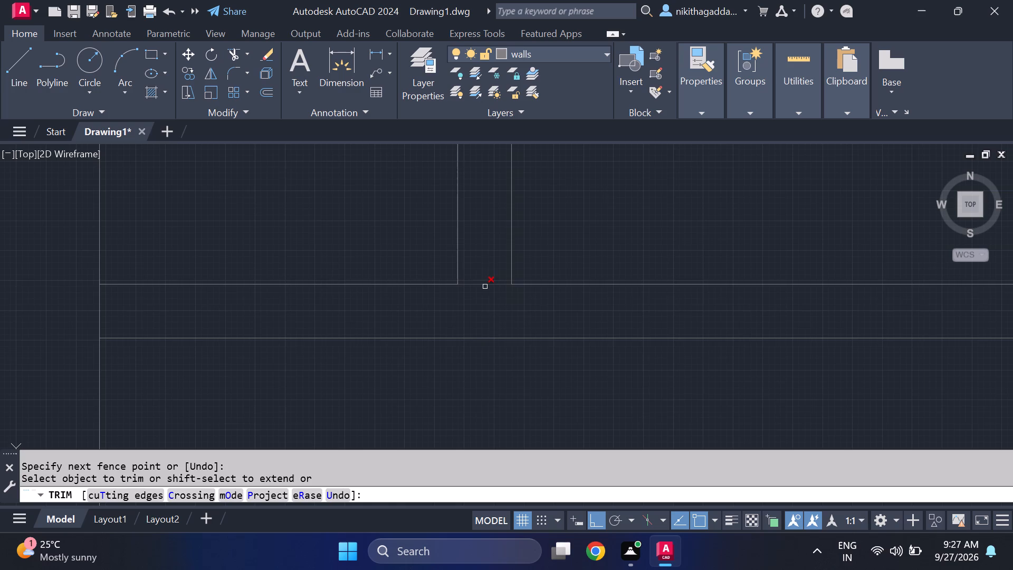
left_click(485, 287)
Trim the first vertical partition's two lines where they run below the lowest horizontal partition.
scroll(528, 366, "down", 5)
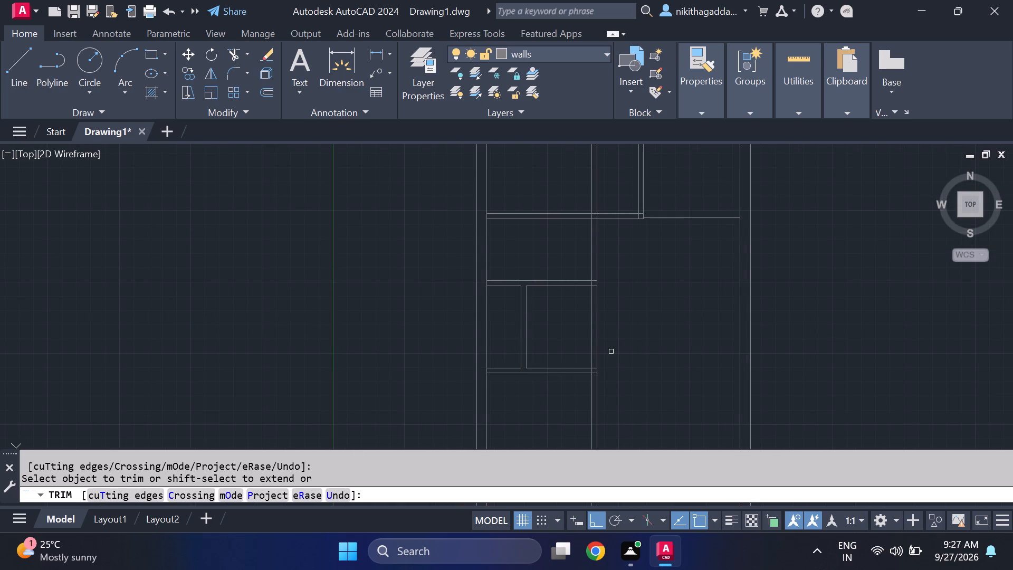
middle_click_drag(620, 388, 608, 290)
left_click_drag(604, 320, 558, 373)
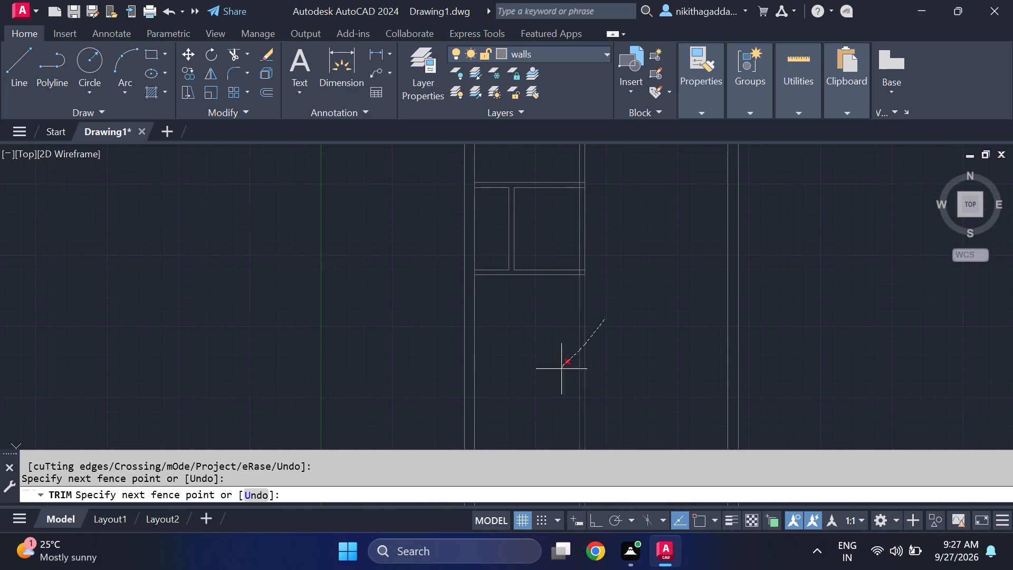
left_click_drag(558, 373, 539, 405)
scroll(611, 324, "down", 2)
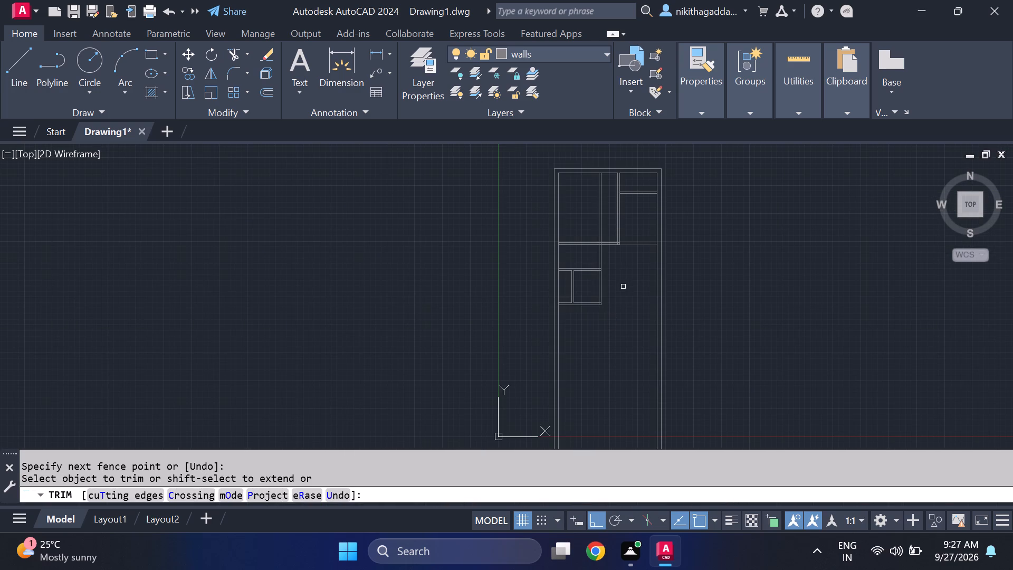
scroll(623, 289, "up", 2)
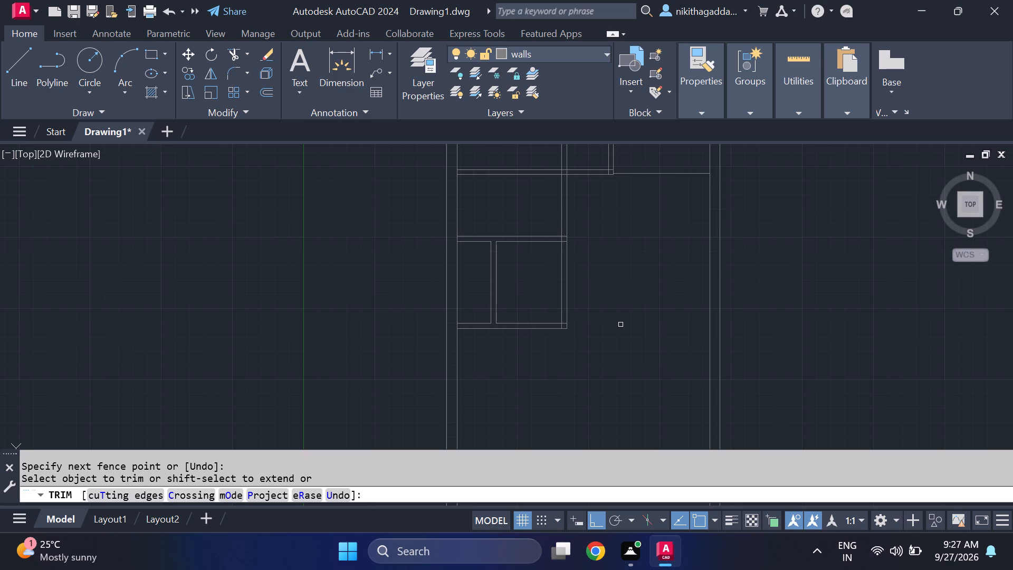
left_click(620, 325)
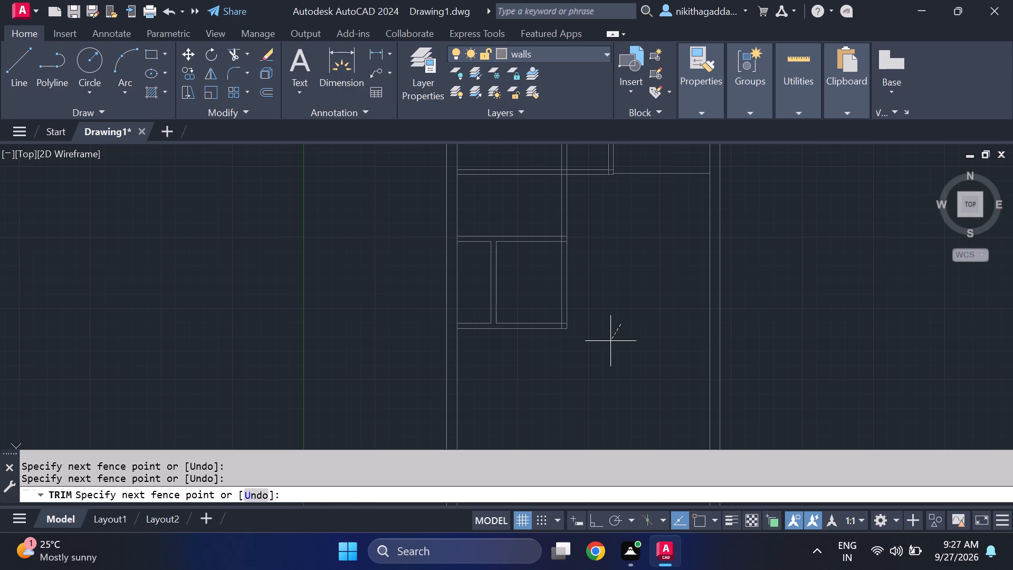
left_click(610, 341)
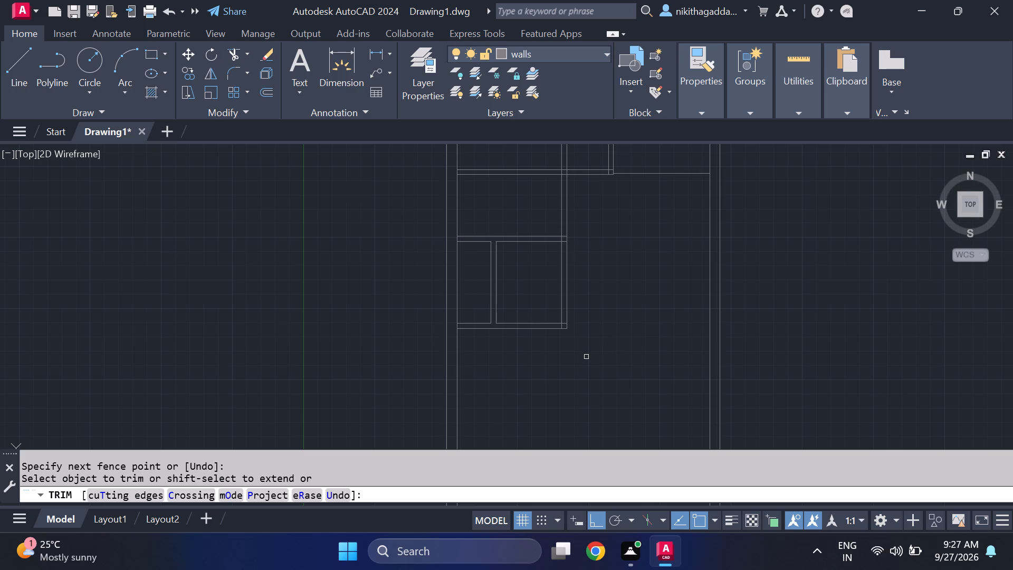
key("Escape")
Examine the empty area below the partitions down to the bottom outer wall.
middle_click_drag(604, 356, 604, 356)
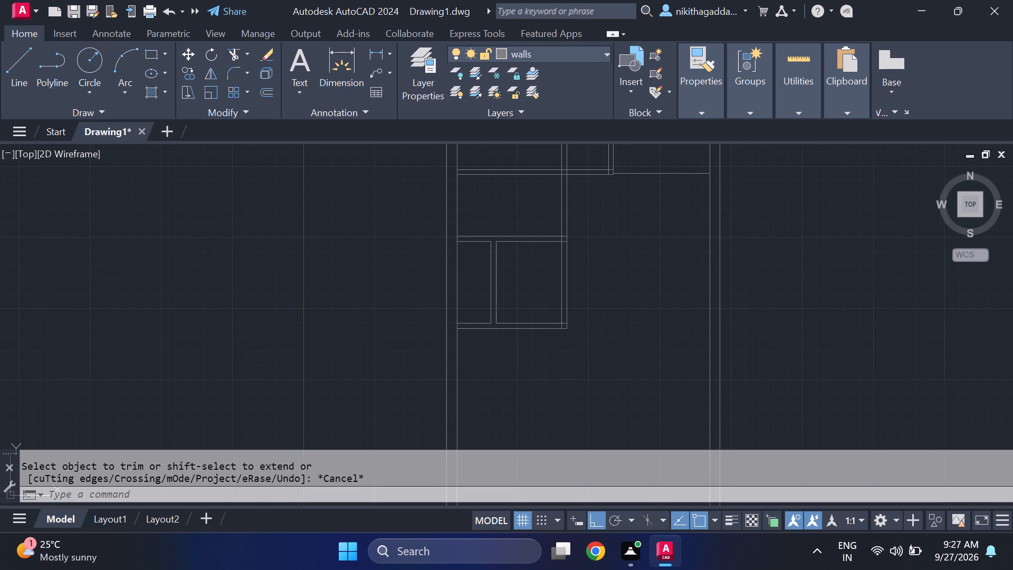
middle_click_drag(604, 356, 514, 381)
middle_click_drag(506, 357, 505, 354)
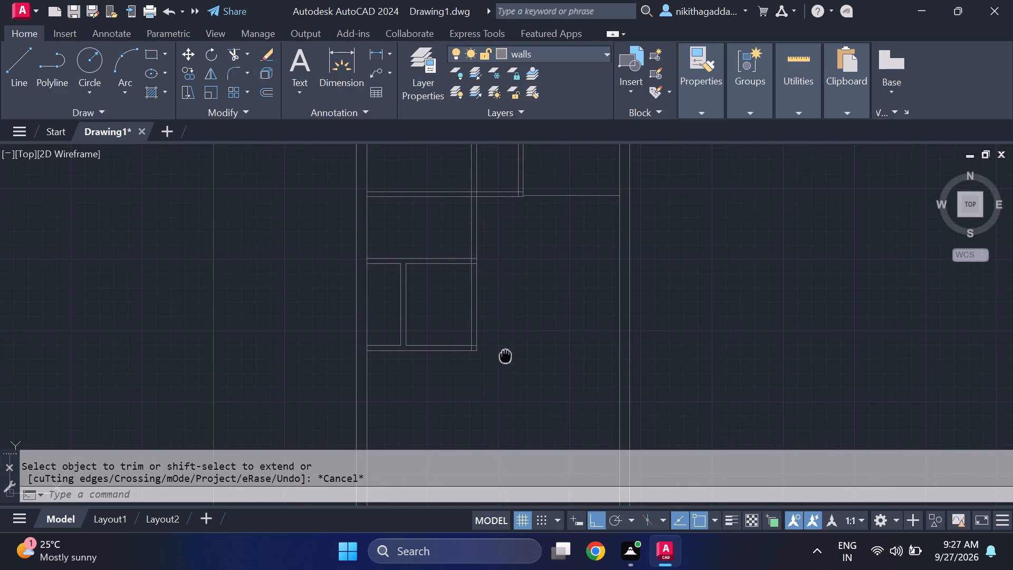
middle_click_drag(505, 354, 503, 348)
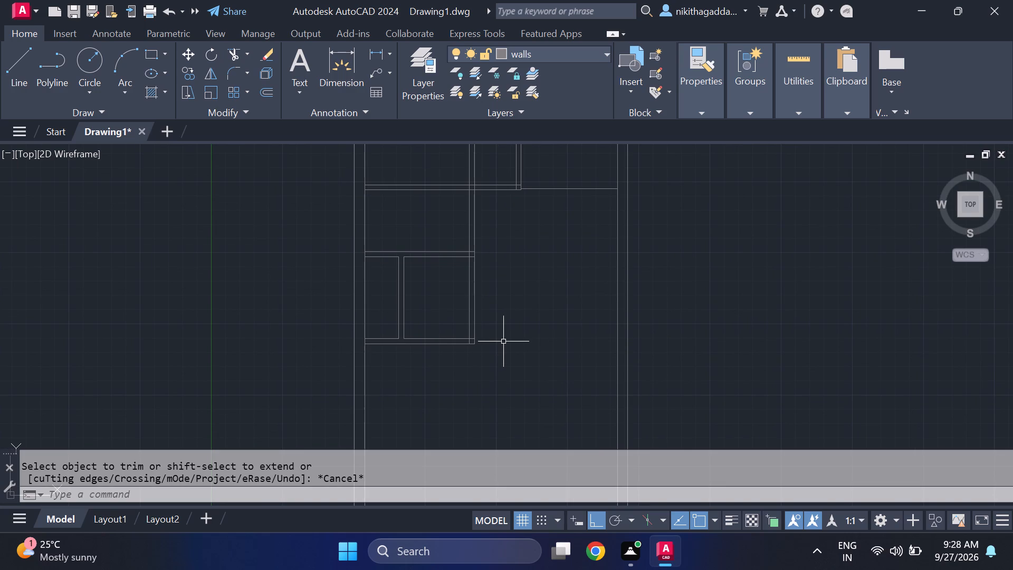
scroll(503, 343, "down", 1)
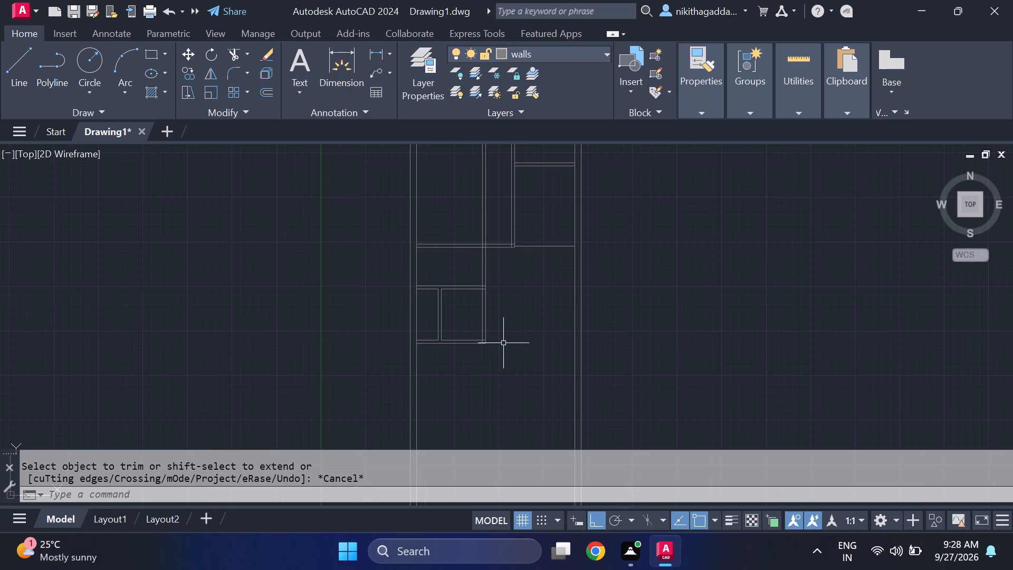
scroll(542, 339, "up", 1)
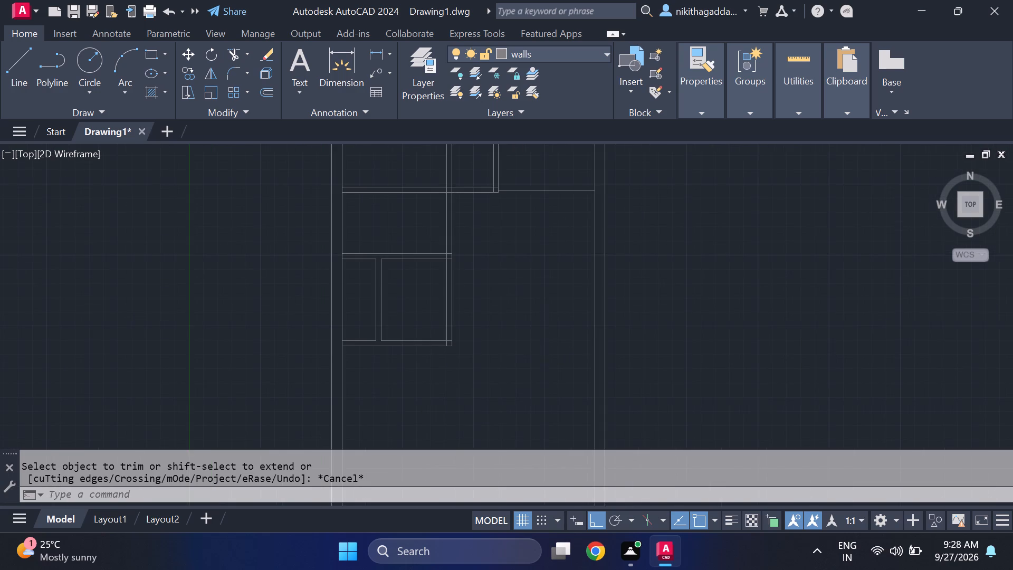
scroll(542, 339, "up", 1)
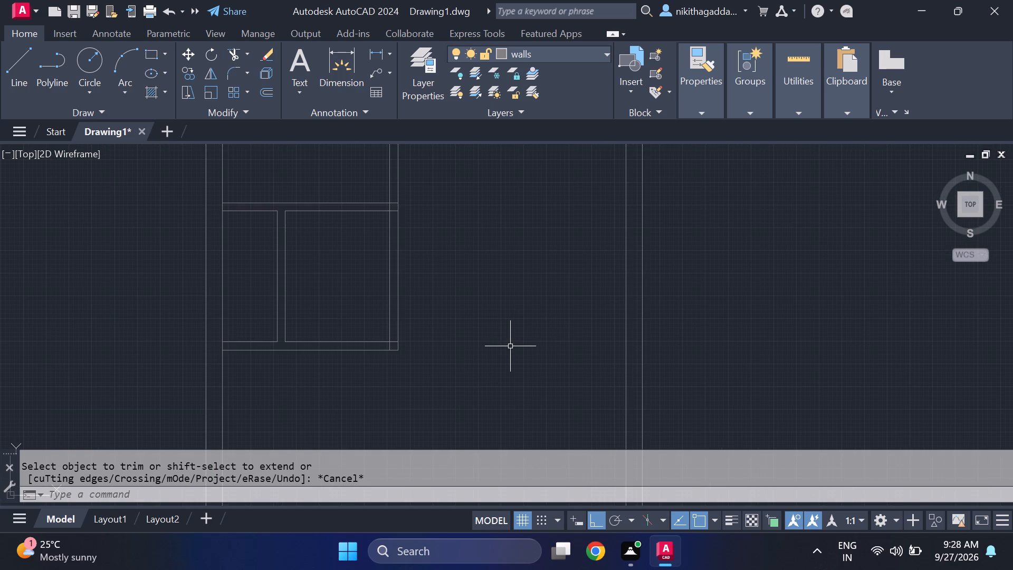
middle_click_drag(510, 346, 520, 306)
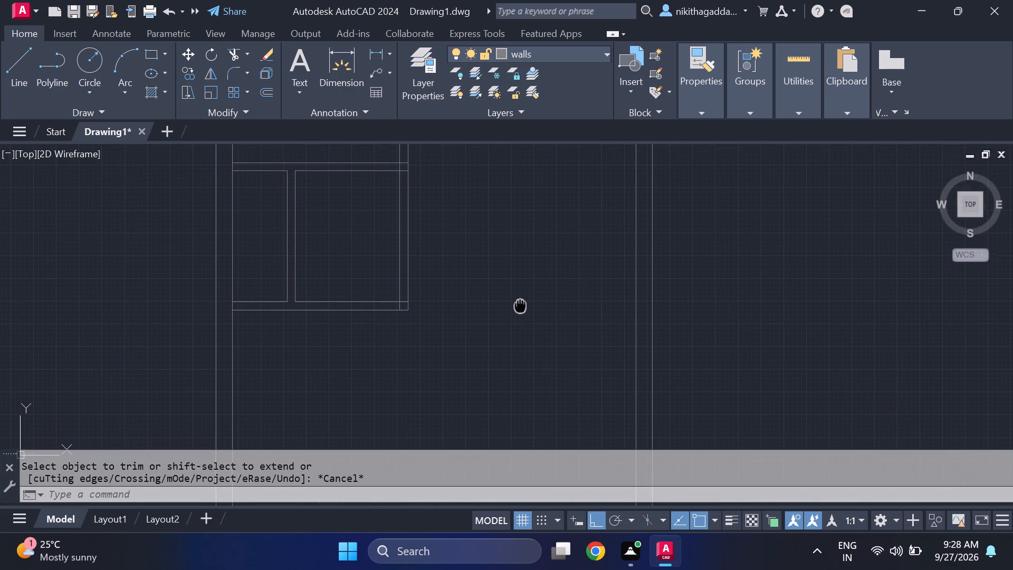
middle_click_drag(520, 306, 521, 302)
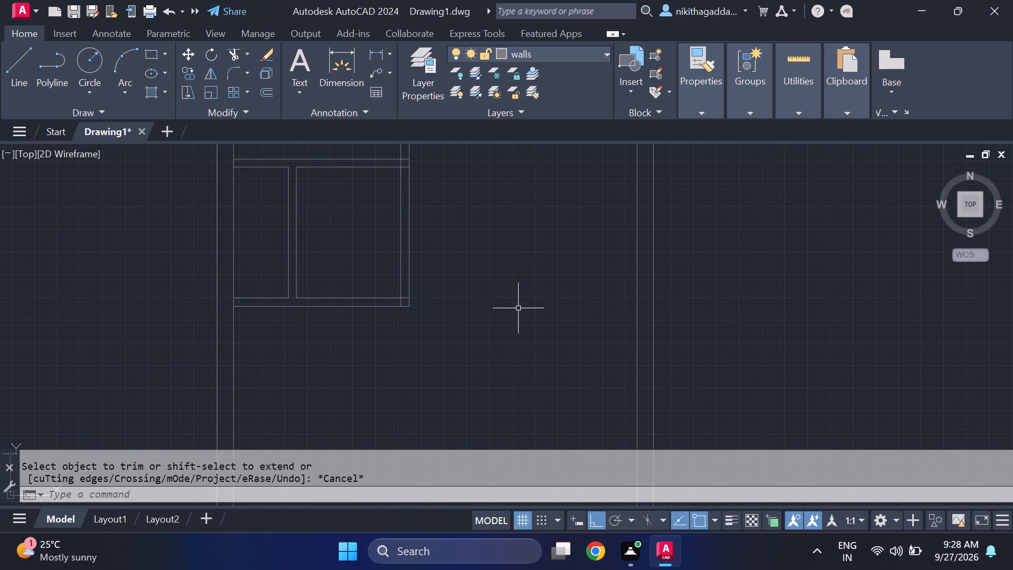
scroll(516, 311, "down", 4)
middle_click_drag(504, 406, 495, 278)
scroll(495, 277, "up", 1)
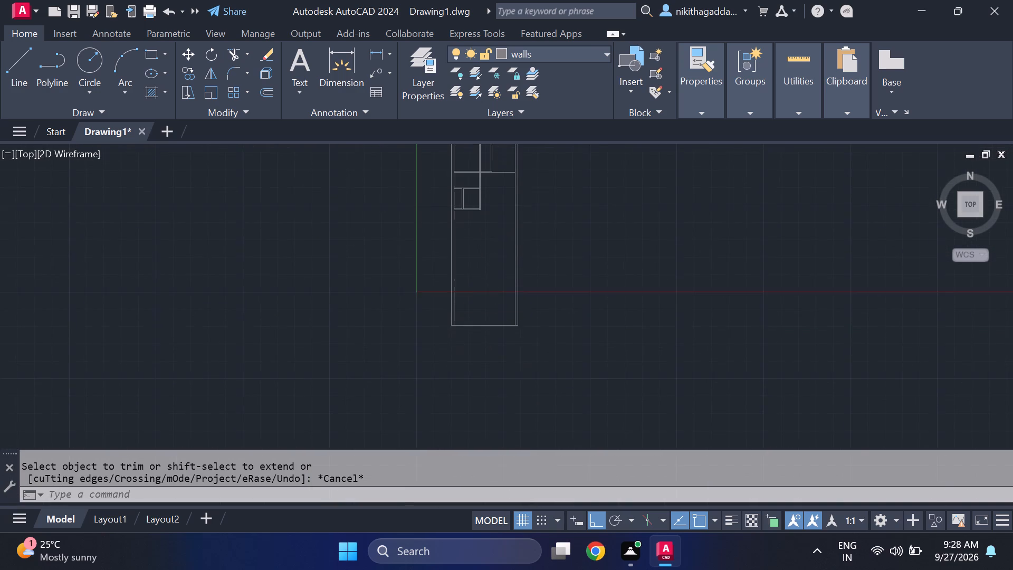
scroll(495, 277, "up", 1)
middle_click_drag(489, 292, 490, 267)
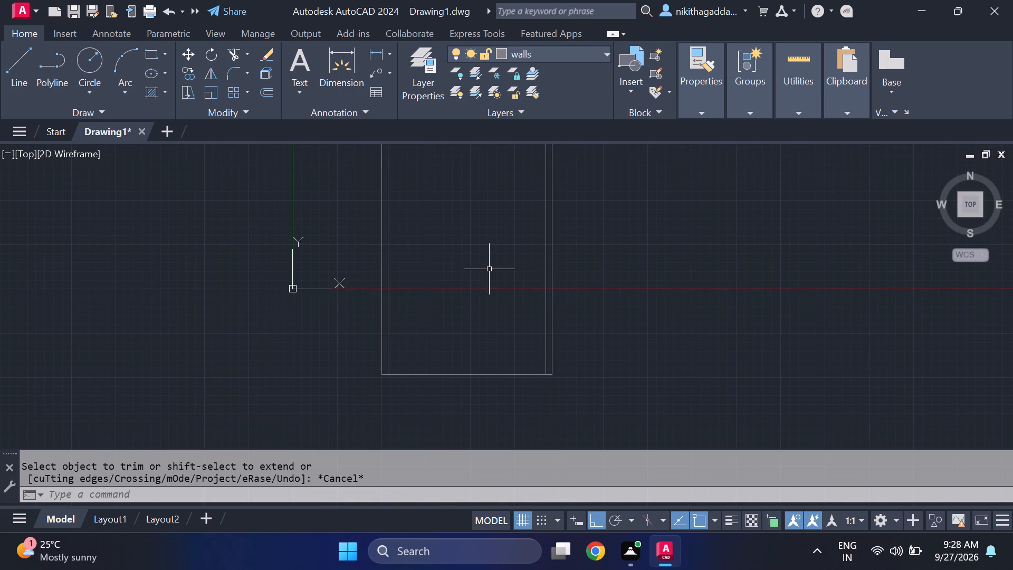
scroll(385, 372, "up", 1)
Offset the bottom outer wall line 4.5" inward to give the bottom wall its thickness.
scroll(385, 372, "up", 4)
scroll(398, 343, "down", 3)
middle_click_drag(466, 354, 465, 354)
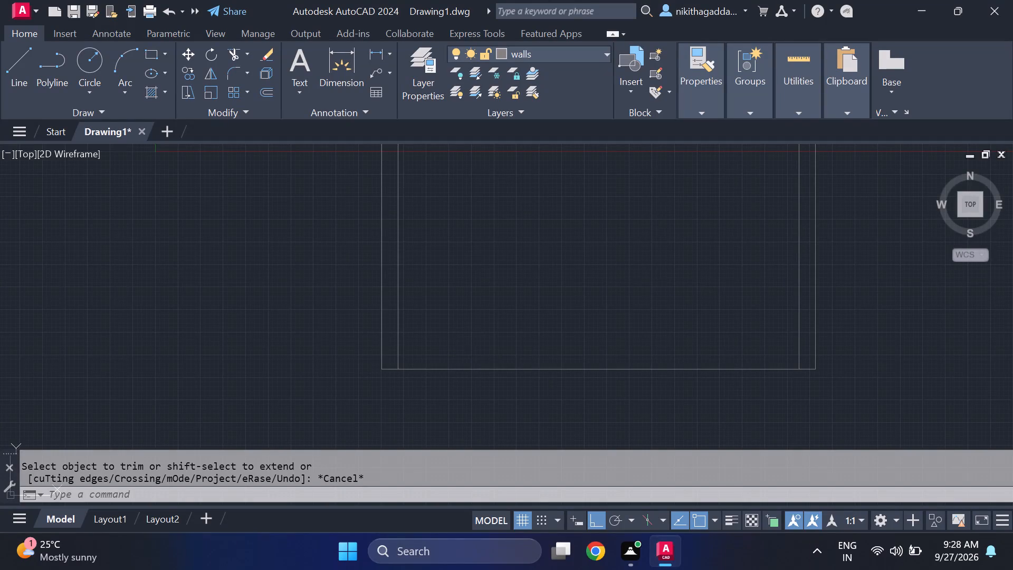
middle_click_drag(465, 354, 357, 306)
middle_click_drag(354, 305, 347, 300)
scroll(368, 307, "down", 1)
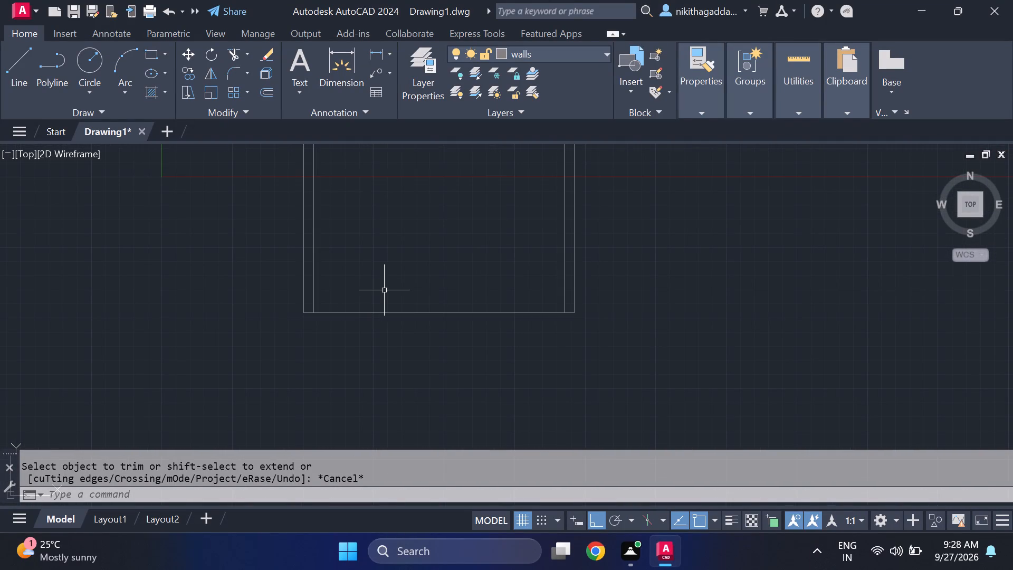
type("of")
key("Return")
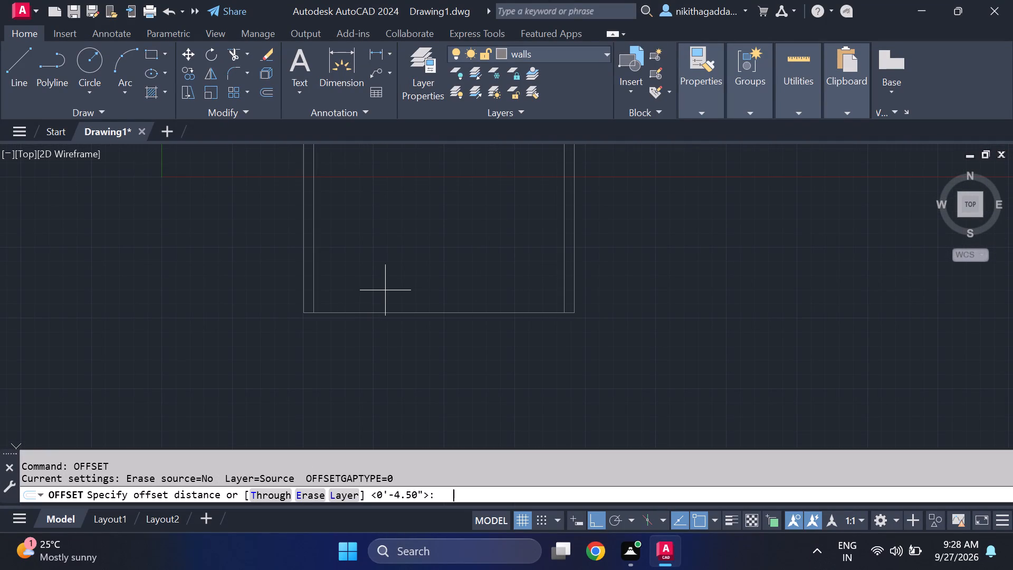
type("4.5\"")
key("Return")
left_click(408, 313)
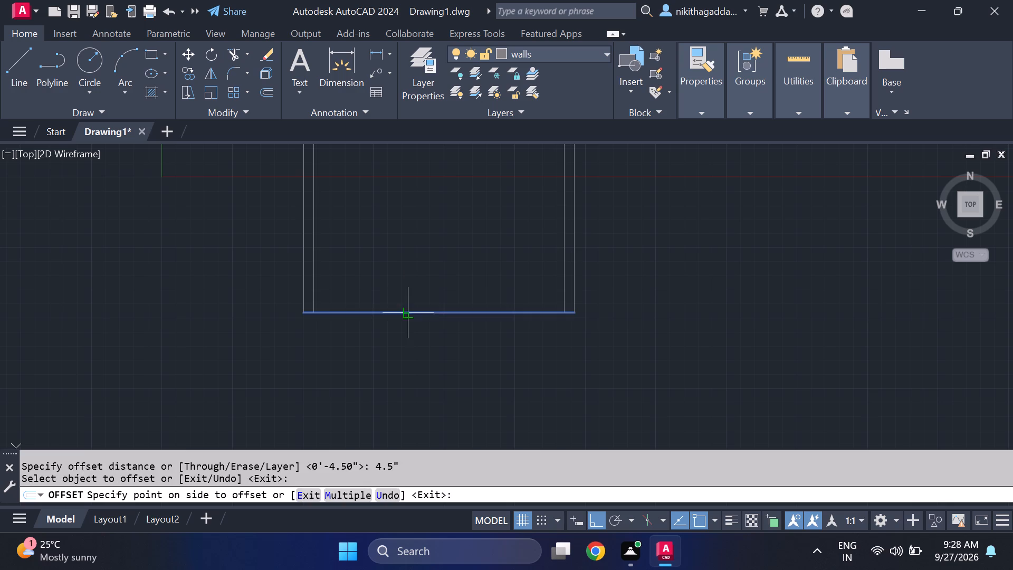
left_click(413, 296)
key("Escape")
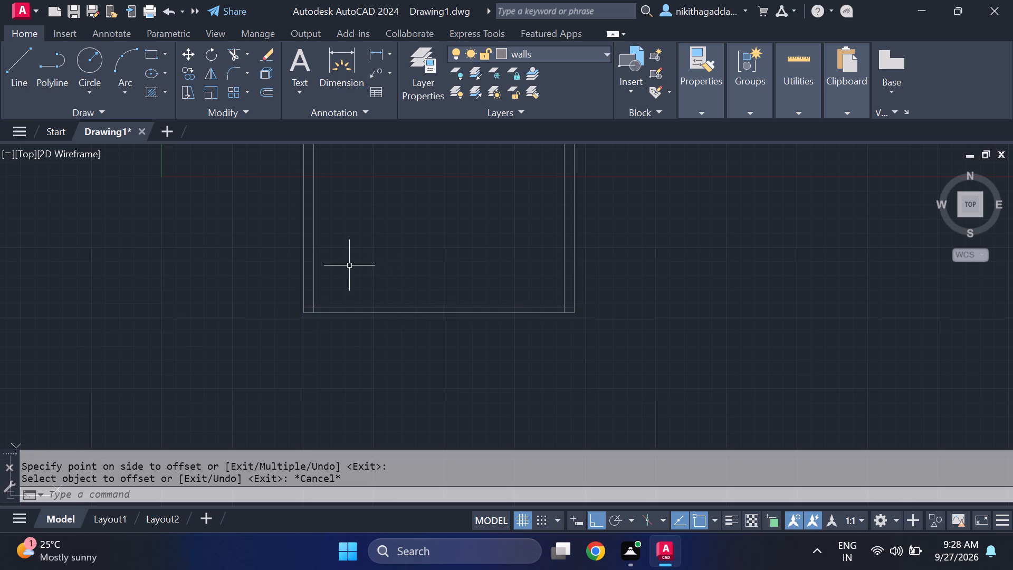
Offset the bottom wall's inner line 4' upward into the plan to mark off a strip across the full width.
scroll(343, 262, "down", 1)
middle_click_drag(375, 252, 424, 292)
scroll(388, 277, "up", 1)
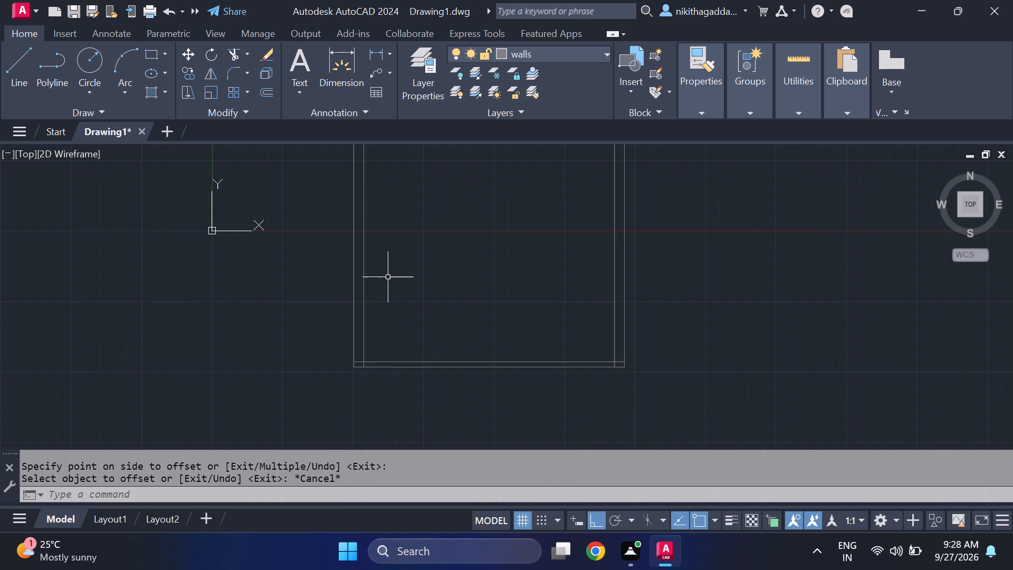
type("of")
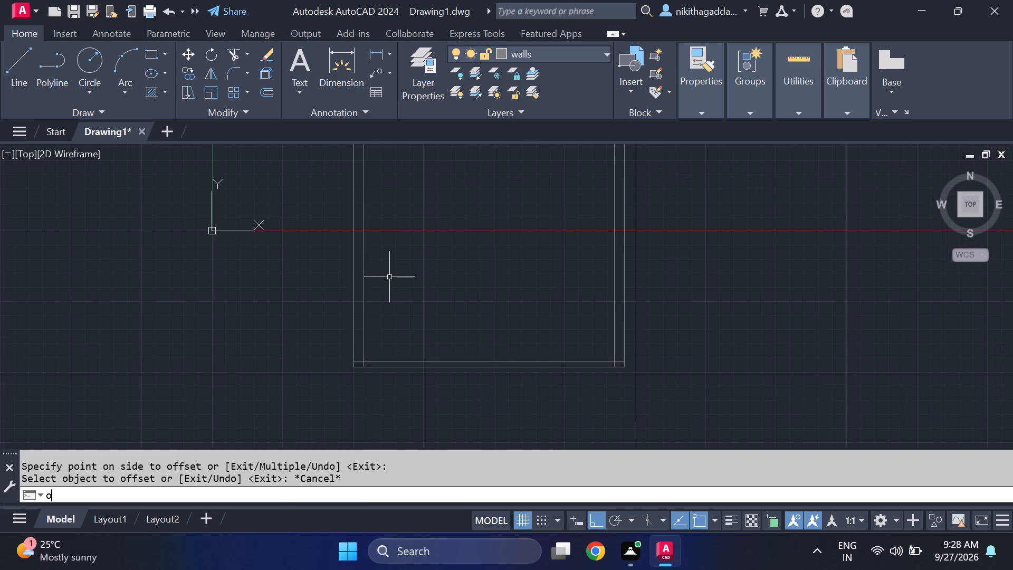
key("Return")
type("4'")
key("Return")
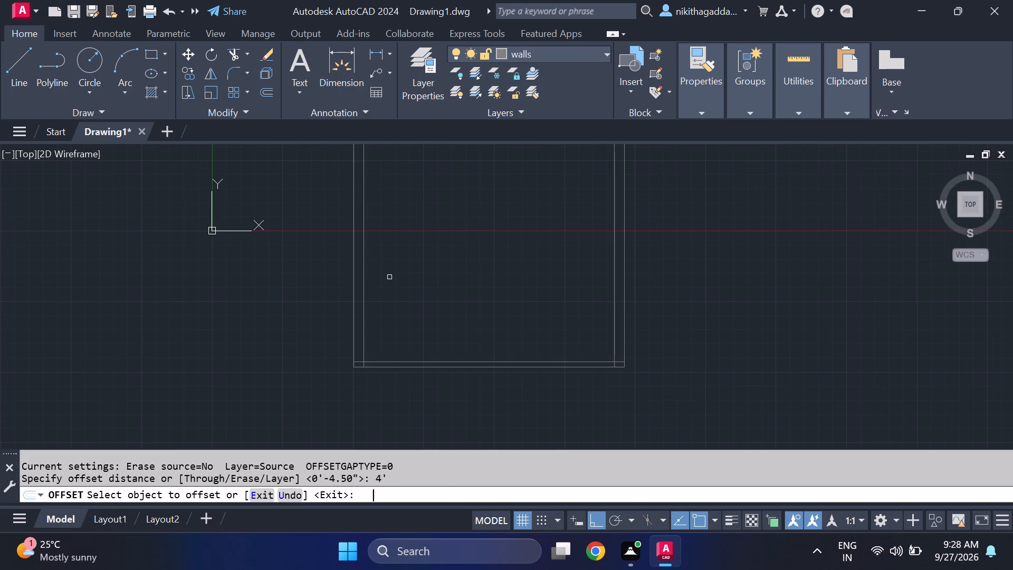
left_click(390, 360)
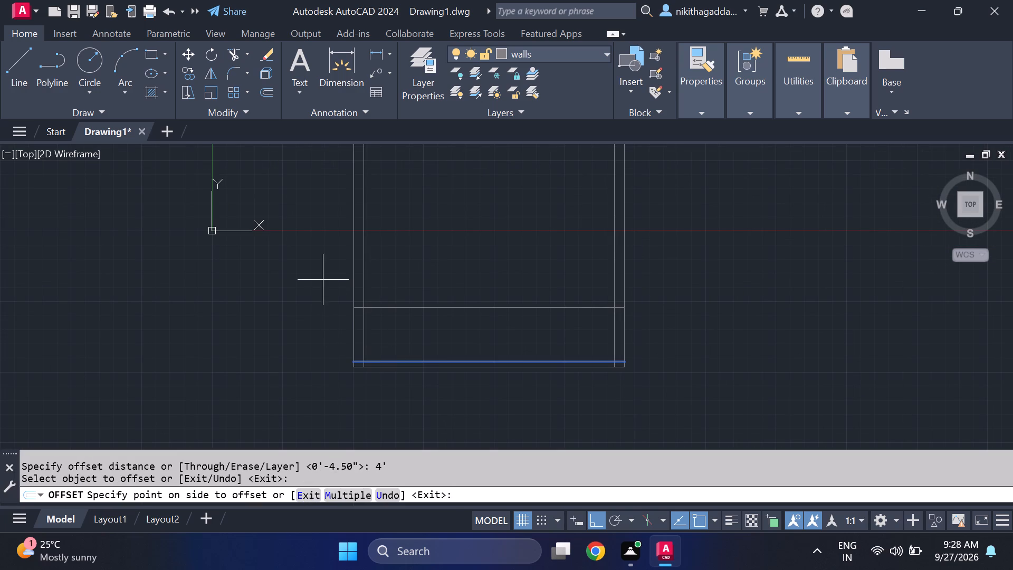
left_click(463, 291)
key("Escape")
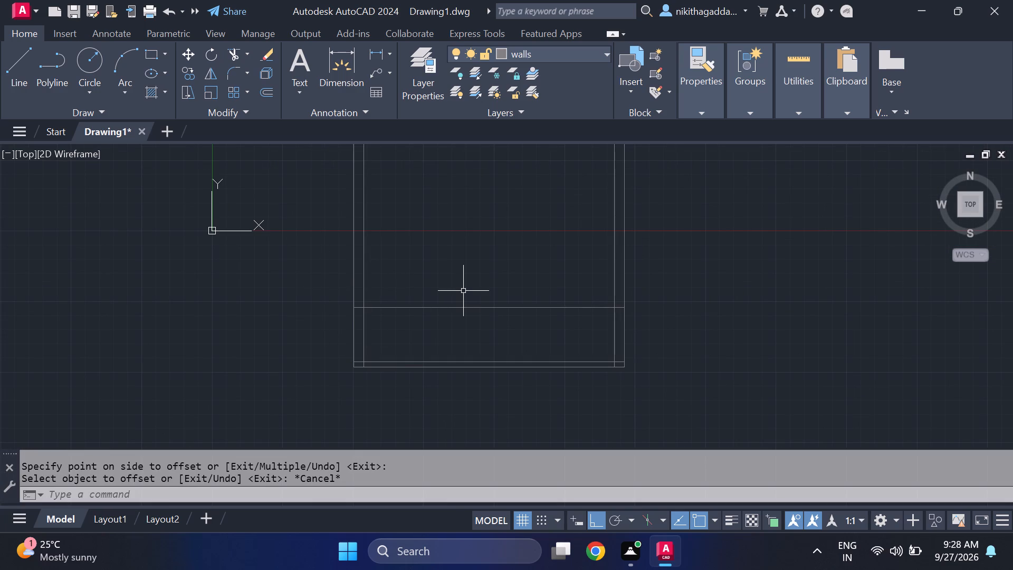
Trim the left outer wall's inner line below the new 4' offset line, including the stub inside the bottom wall.
type("tr")
key("Return")
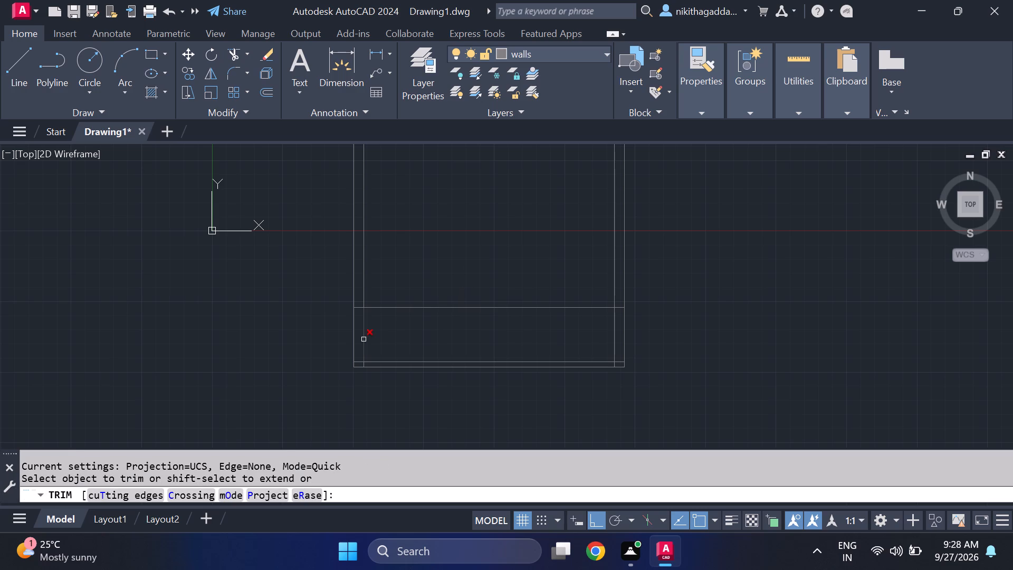
left_click(364, 339)
scroll(360, 368, "up", 2)
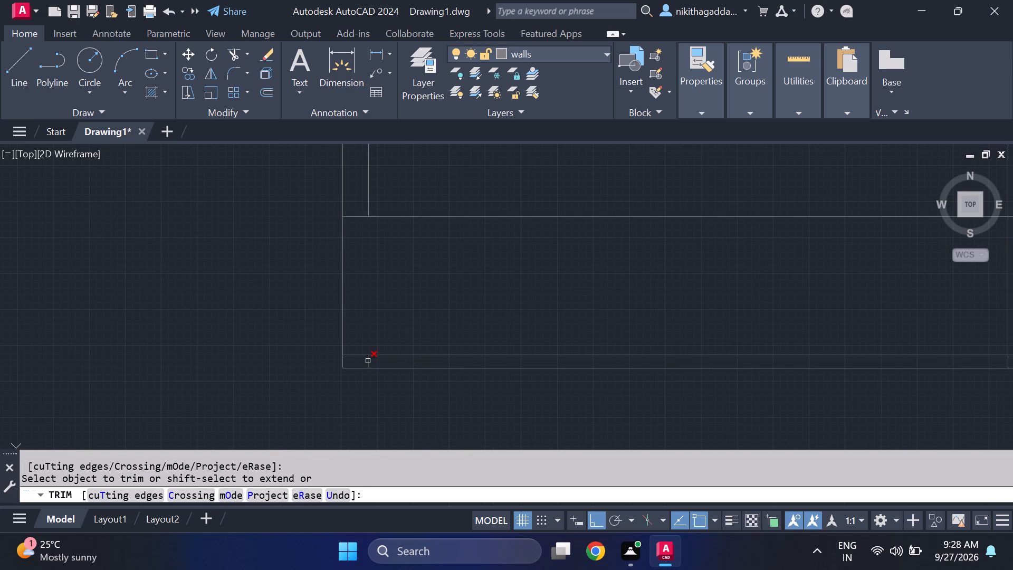
left_click(368, 361)
key("Escape")
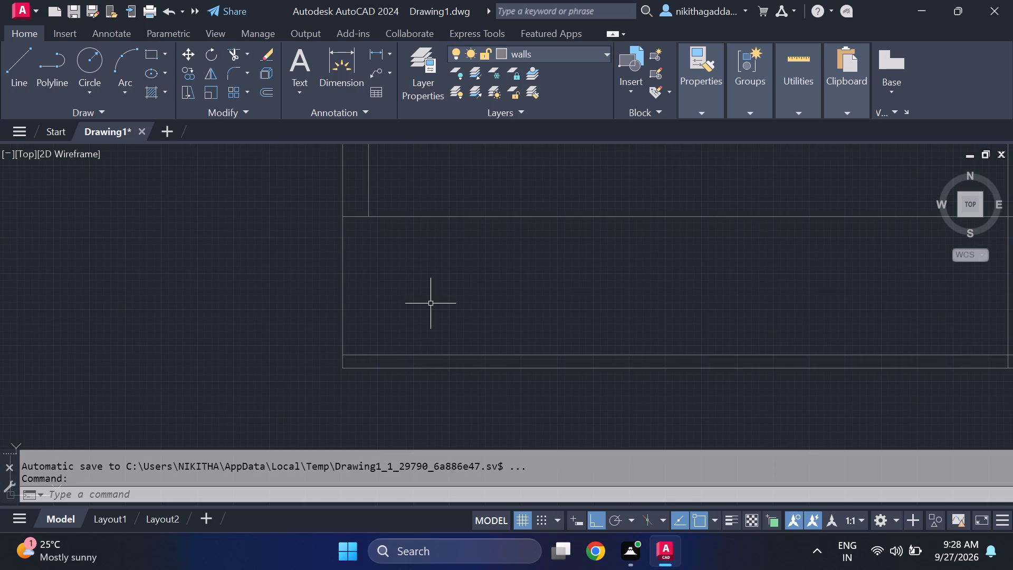
Draw a line 4.5" along the bottom edge from the lower-left outer corner, continuing perpendicularly up to the 4' offset line.
key("l")
key("Return")
left_click(338, 369)
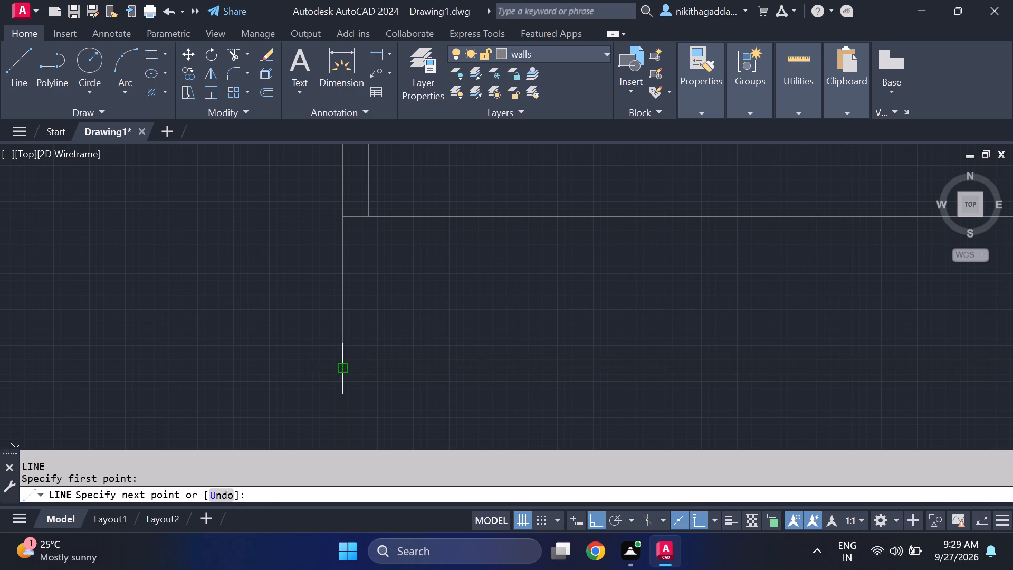
type("4.5")
key("shift+quotedbl")
key("Return")
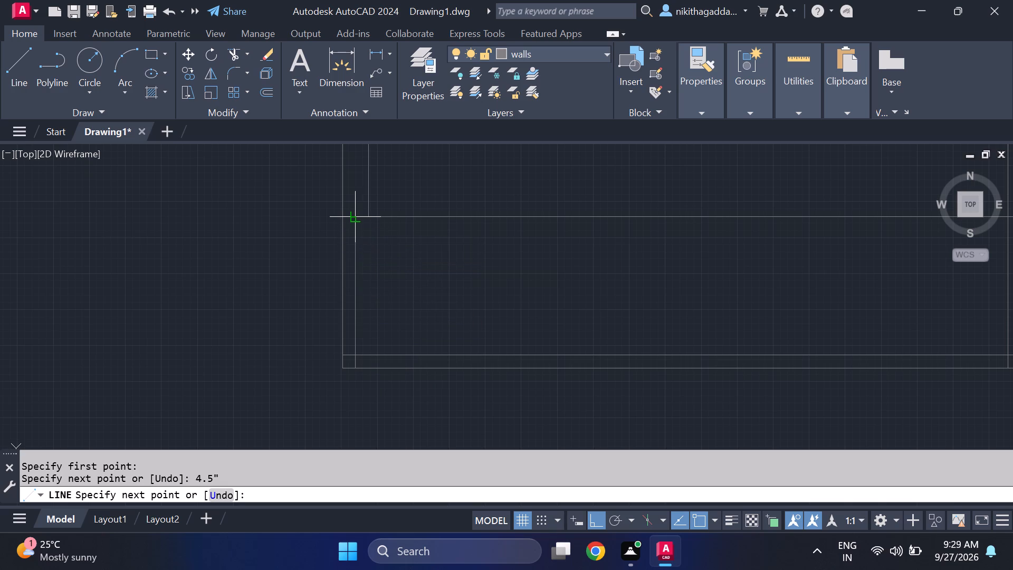
scroll(357, 222, "up", 1)
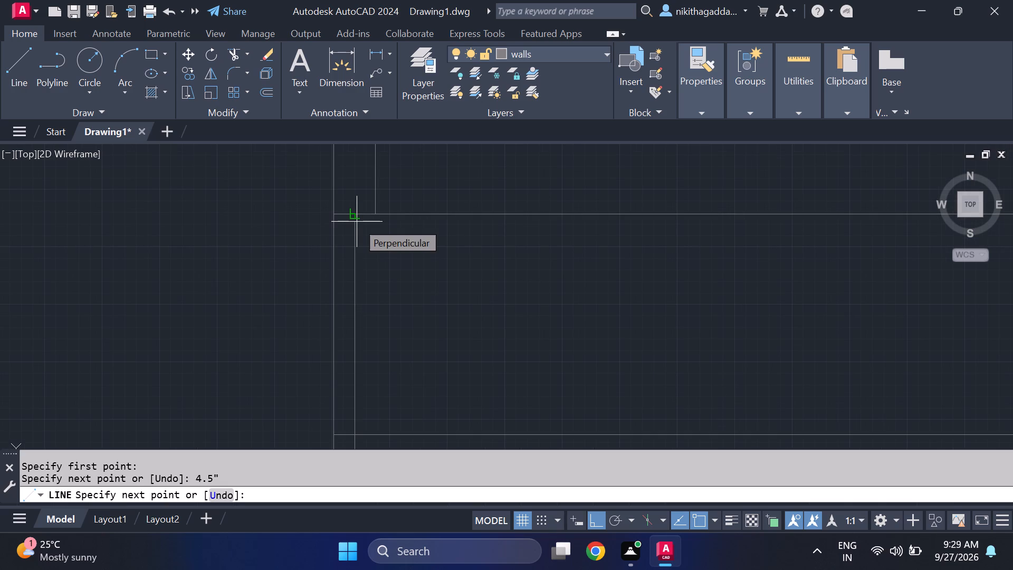
left_click(353, 215)
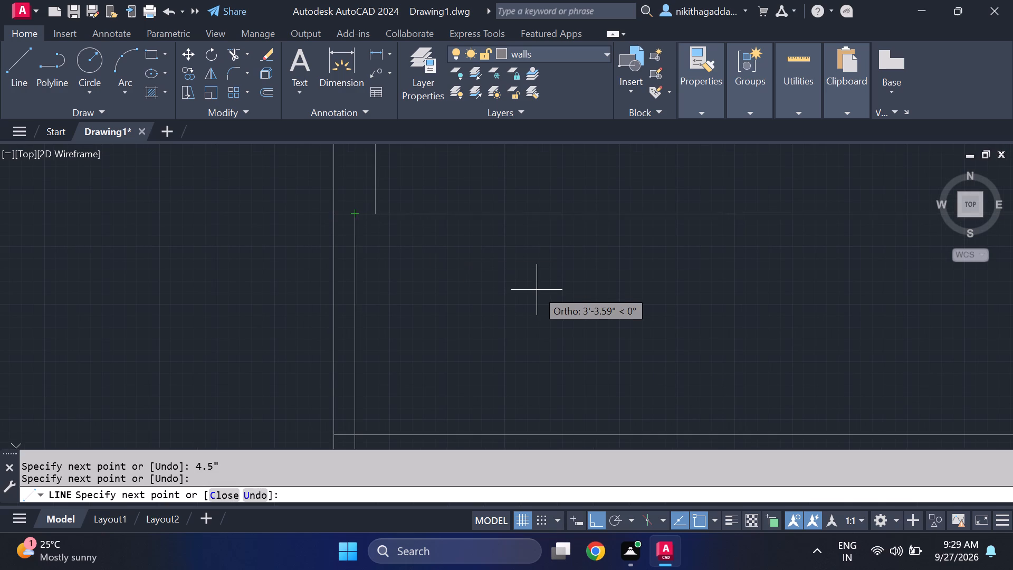
key("Escape")
Trim the overlapping inner wall lines at the plan's lower-left corner to form a clean 4.5" wall corner.
scroll(505, 304, "down", 4)
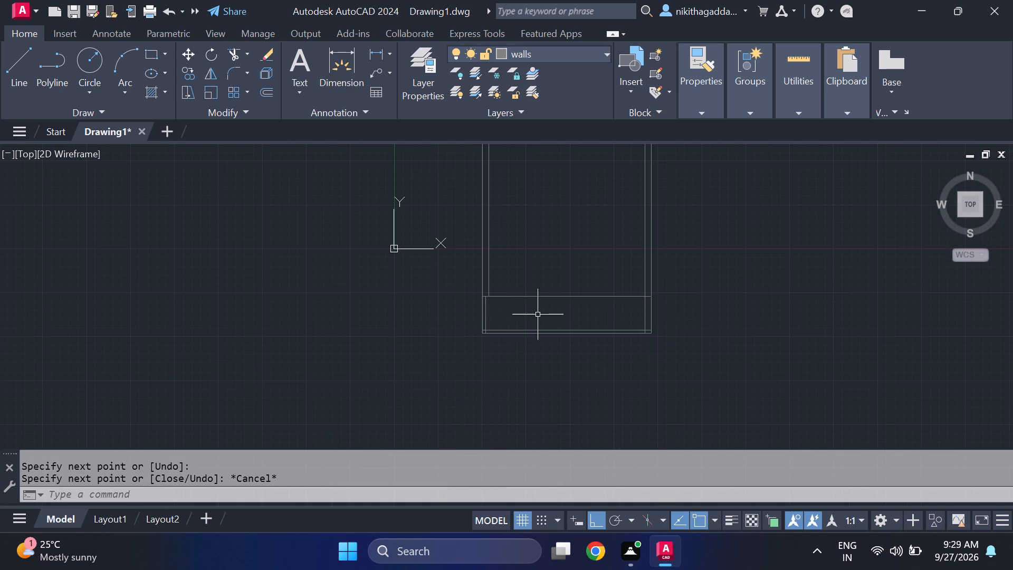
scroll(538, 315, "up", 1)
type("tr")
key("Return")
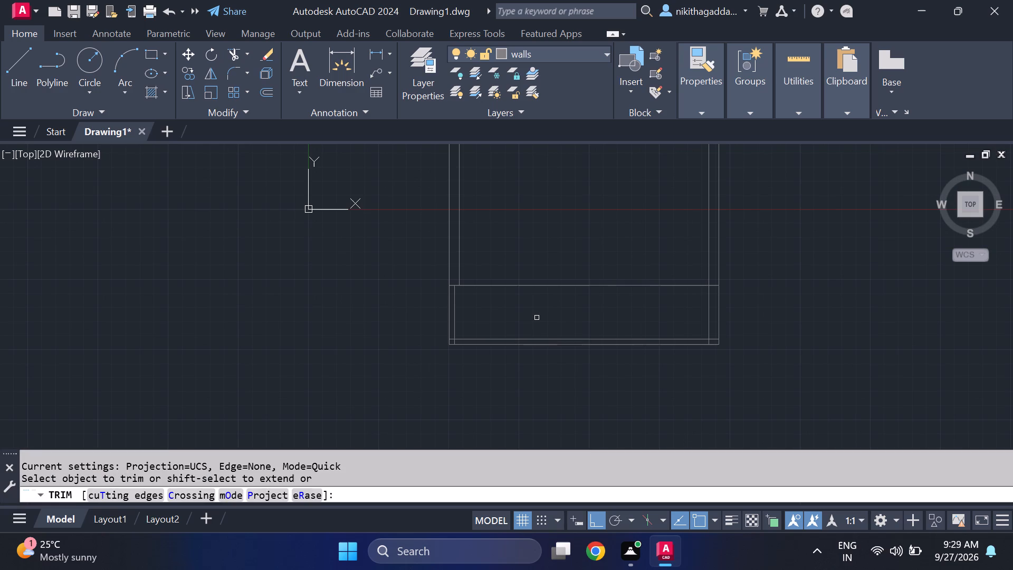
scroll(545, 307, "up", 4)
scroll(429, 351, "down", 4)
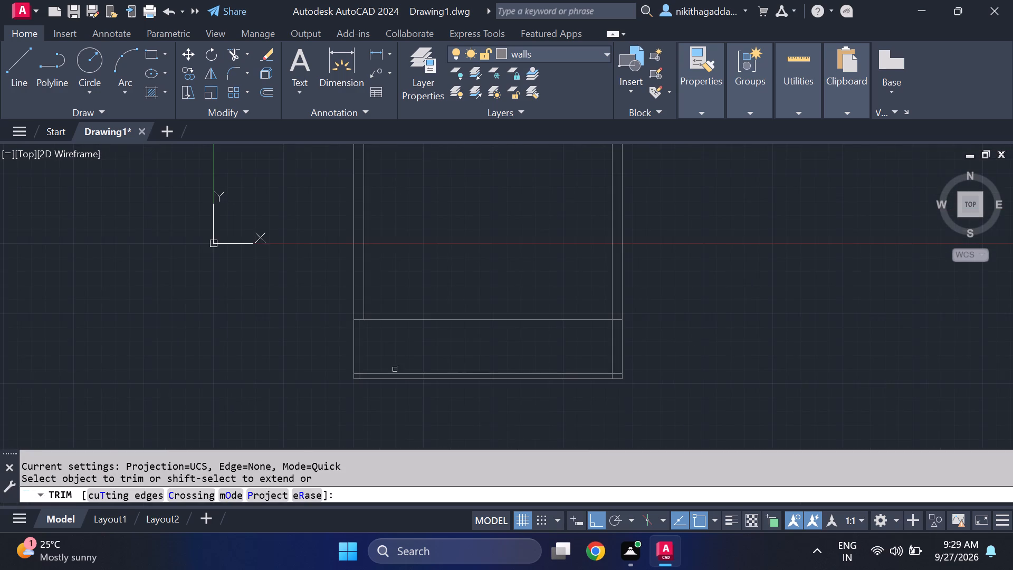
middle_click_drag(395, 369, 454, 318)
scroll(406, 329, "up", 3)
left_click_drag(442, 299, 444, 312)
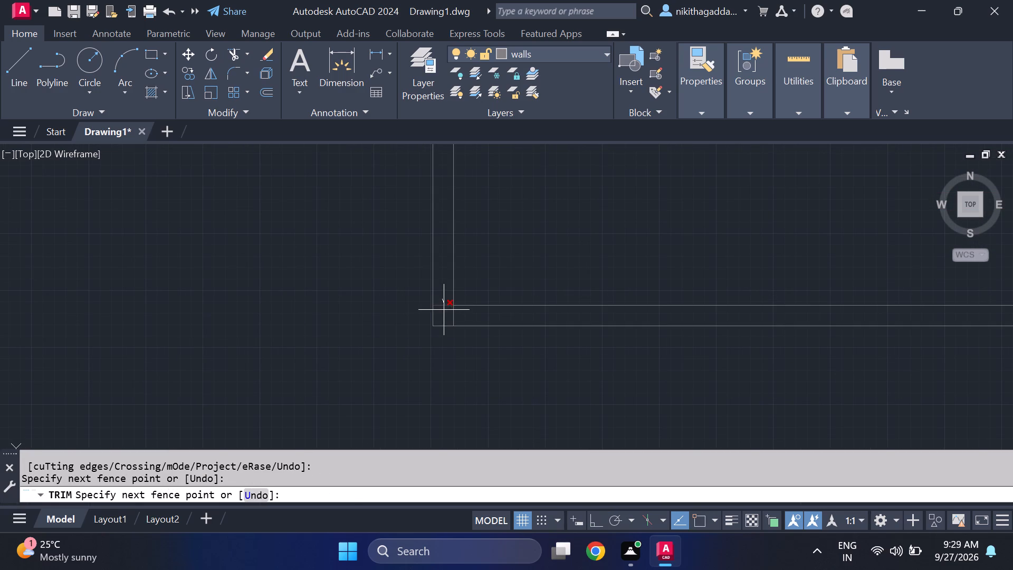
left_click_drag(444, 312, 464, 317)
scroll(543, 286, "down", 3)
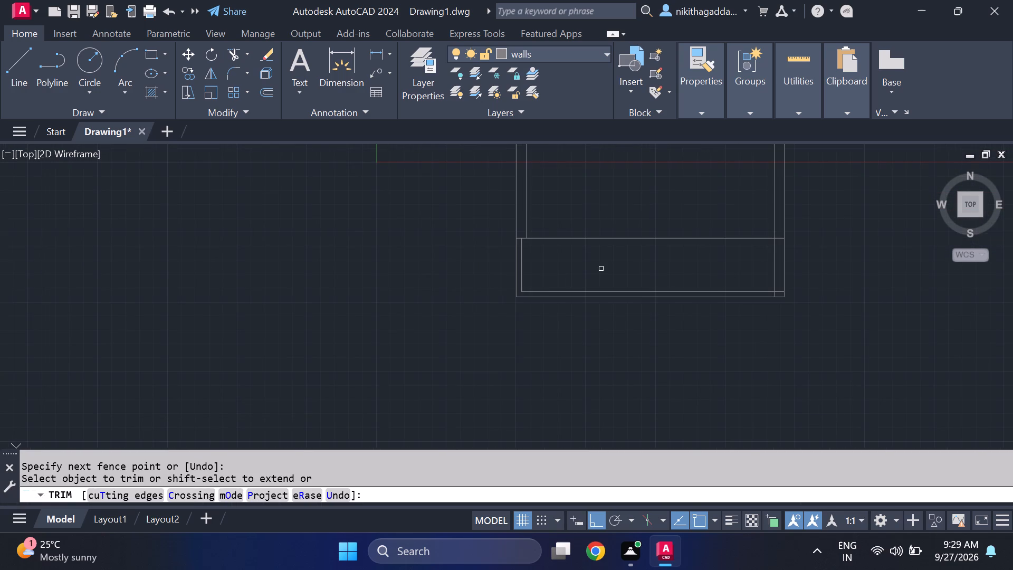
middle_click_drag(595, 270, 343, 332)
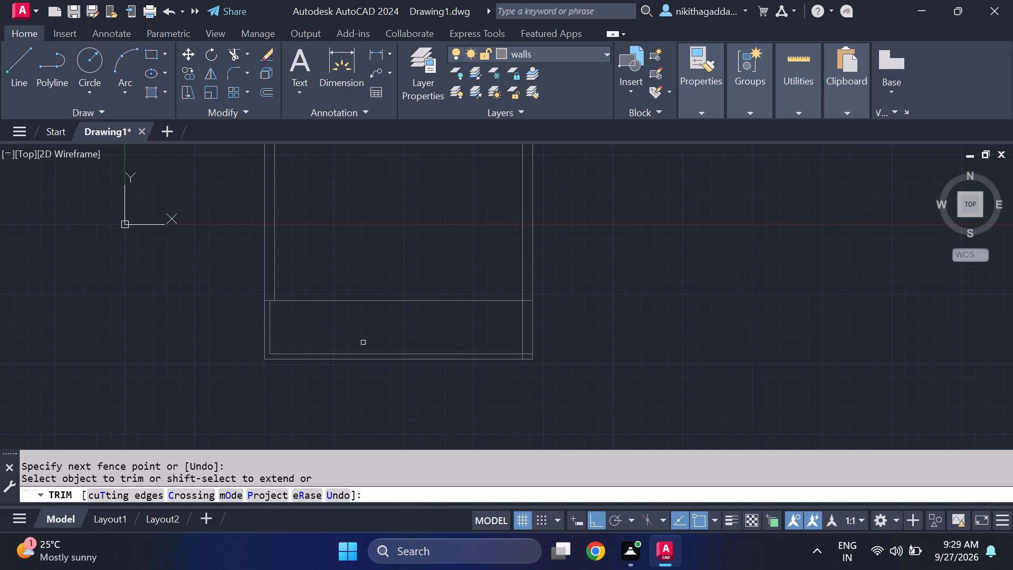
key("Escape")
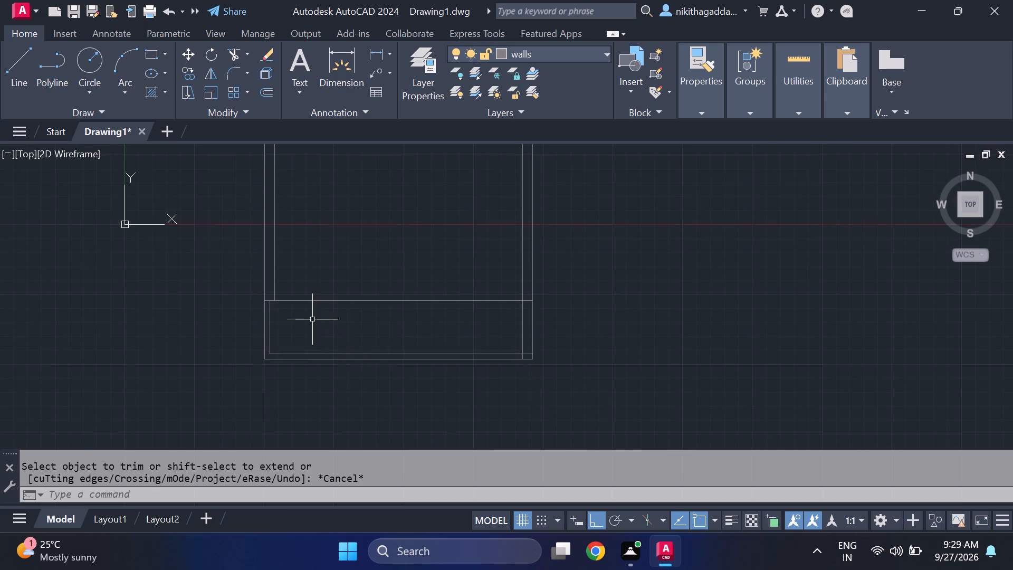
Offset the inner line of the bottom strip's left 4.5" wall 12'2" to the right.
scroll(304, 326, "up", 1)
middle_click_drag(304, 331, 356, 324)
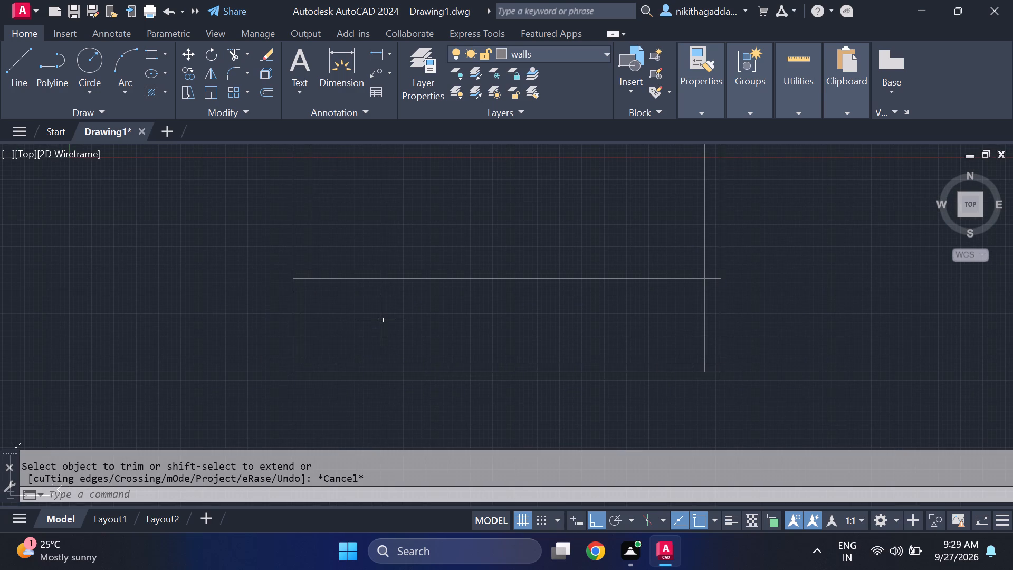
type("of")
key("Return")
type("12")
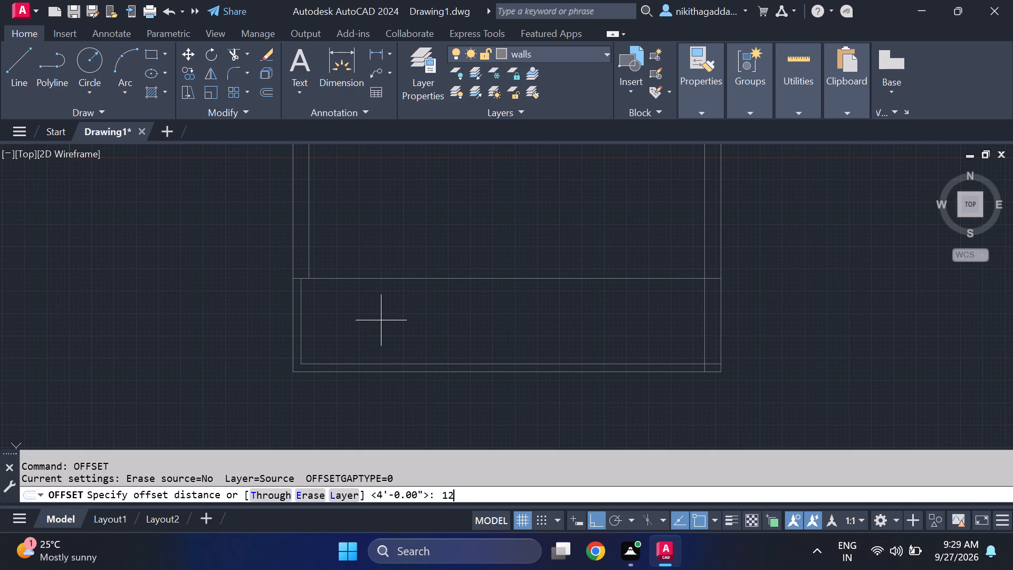
type("'2")
key("shift+quotedbl")
key("Return")
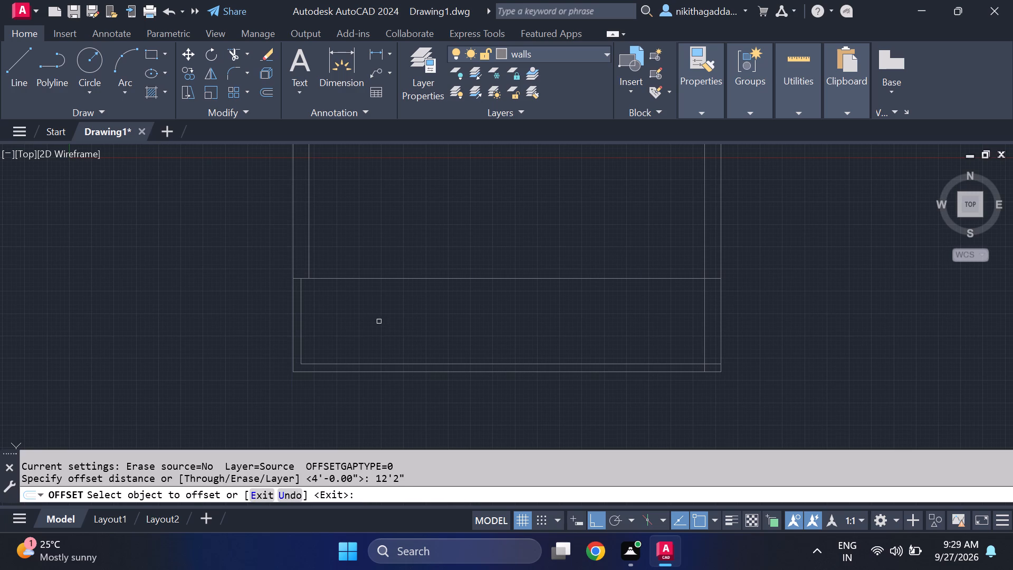
left_click(300, 323)
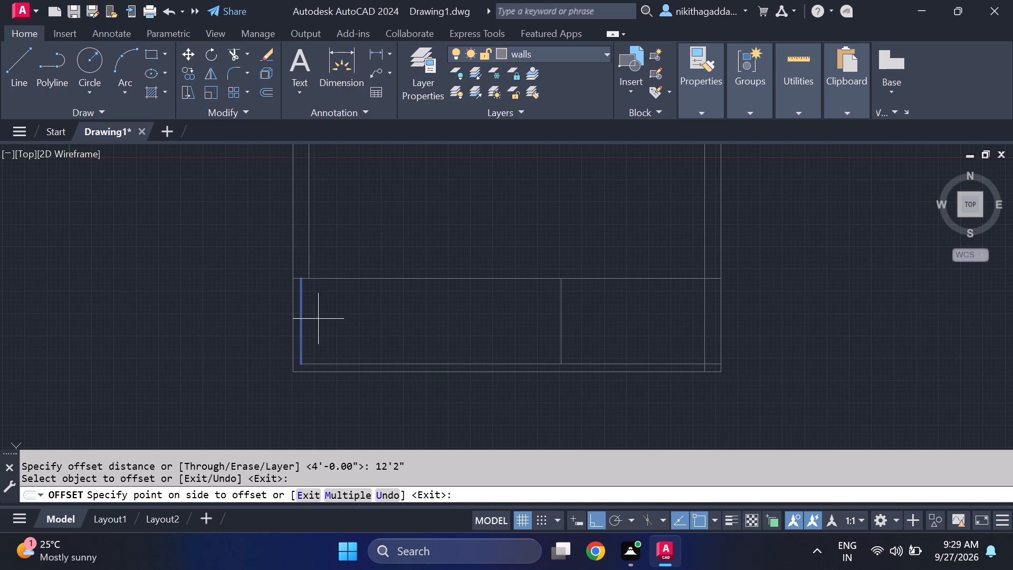
left_click(526, 315)
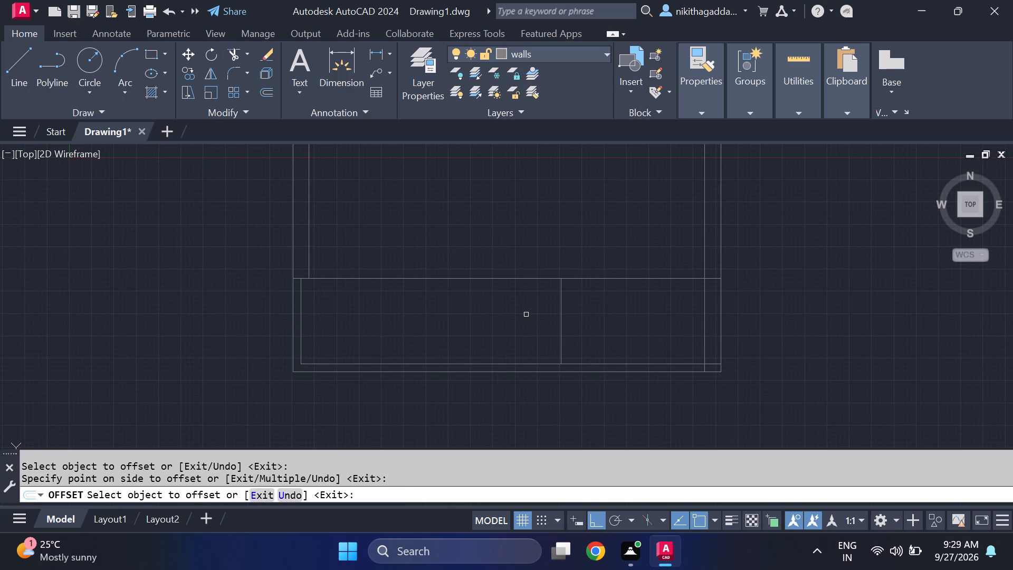
key("Escape")
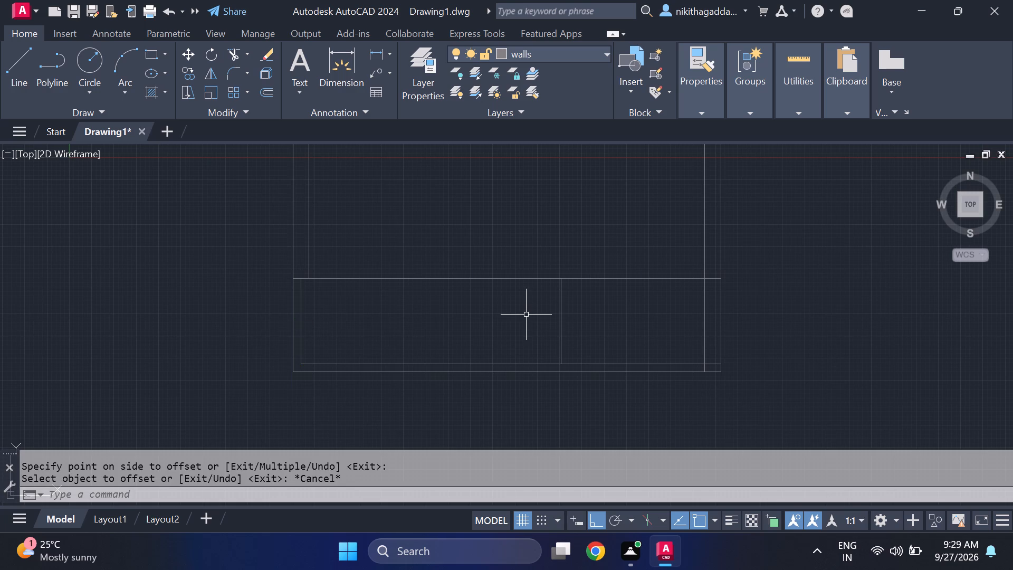
Trim the 4' offset line to the right of the strip's vertical partition line, including the stub inside the right outer wall.
middle_click_drag(525, 326, 529, 355)
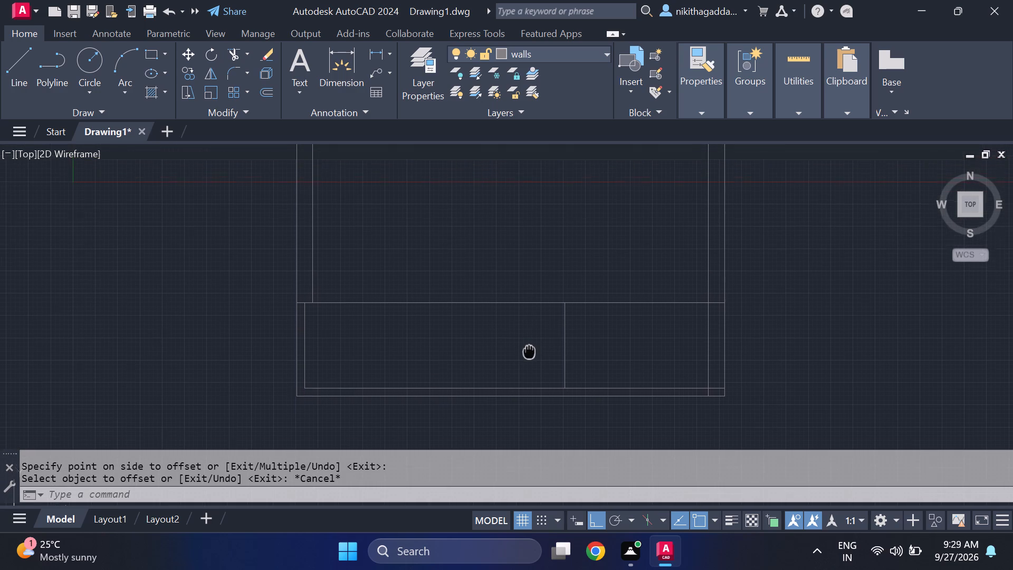
middle_click_drag(529, 355, 529, 365)
middle_click(529, 365)
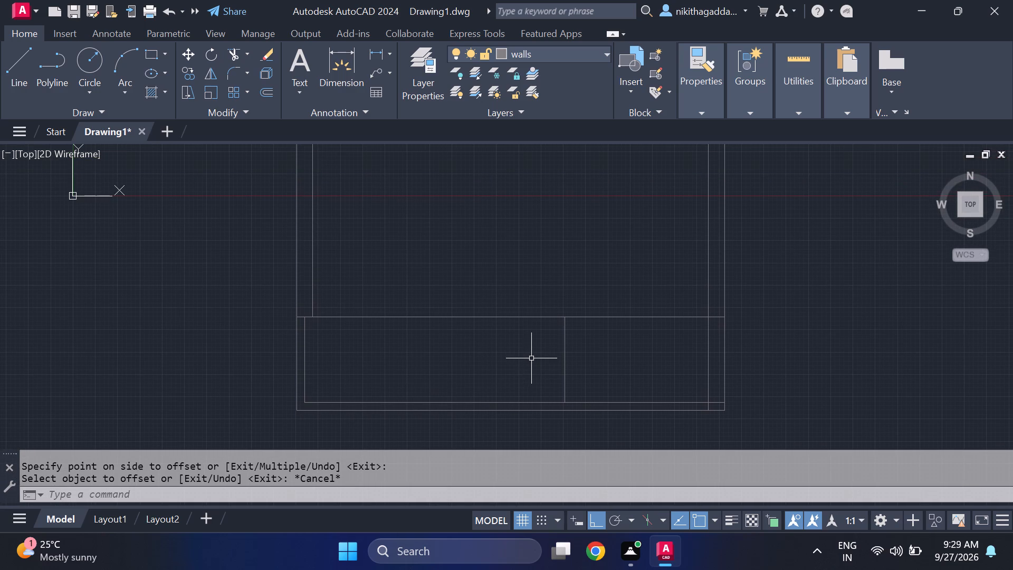
type("tr")
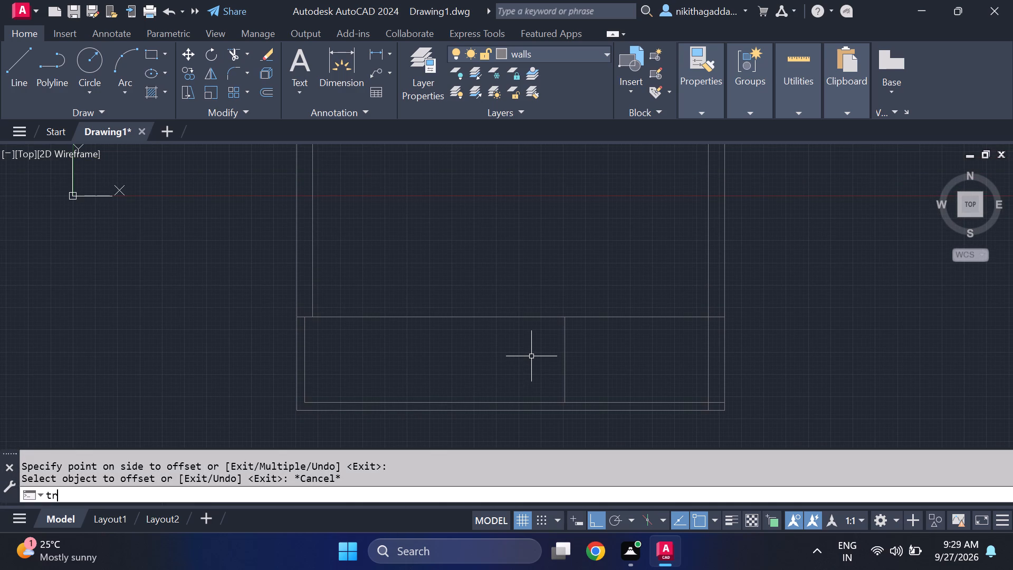
key("Return")
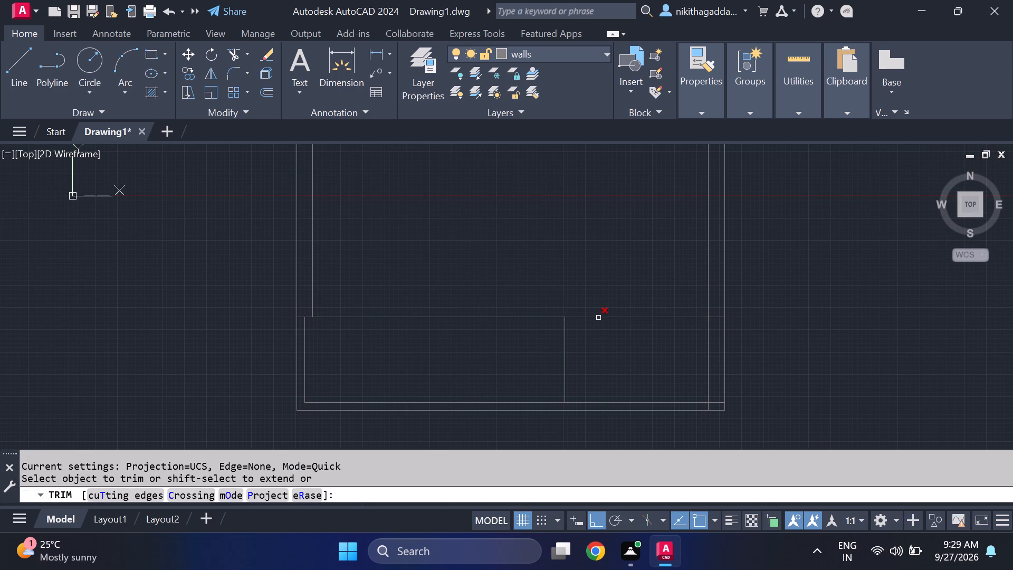
left_click(598, 318)
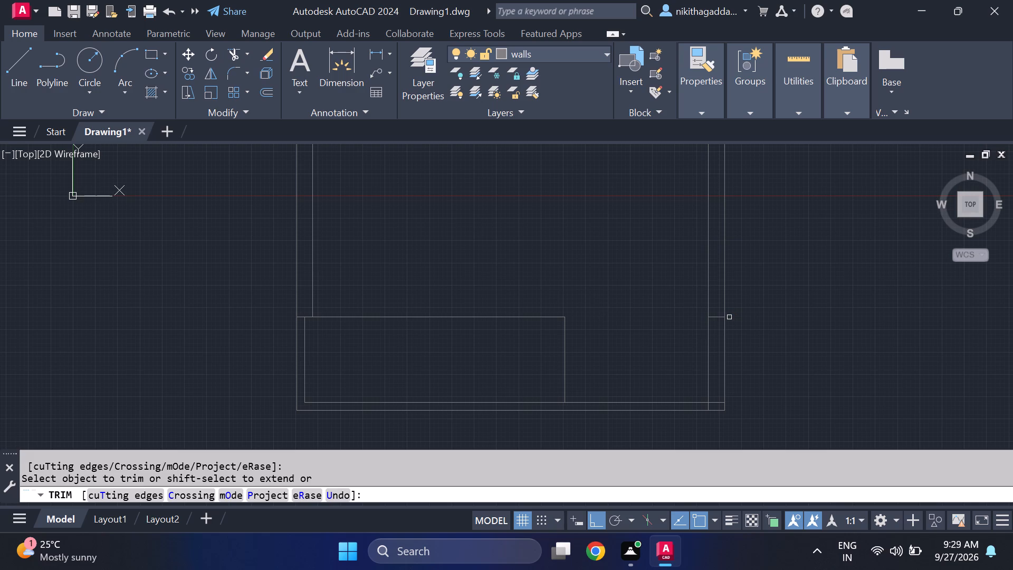
left_click(719, 318)
key("Escape")
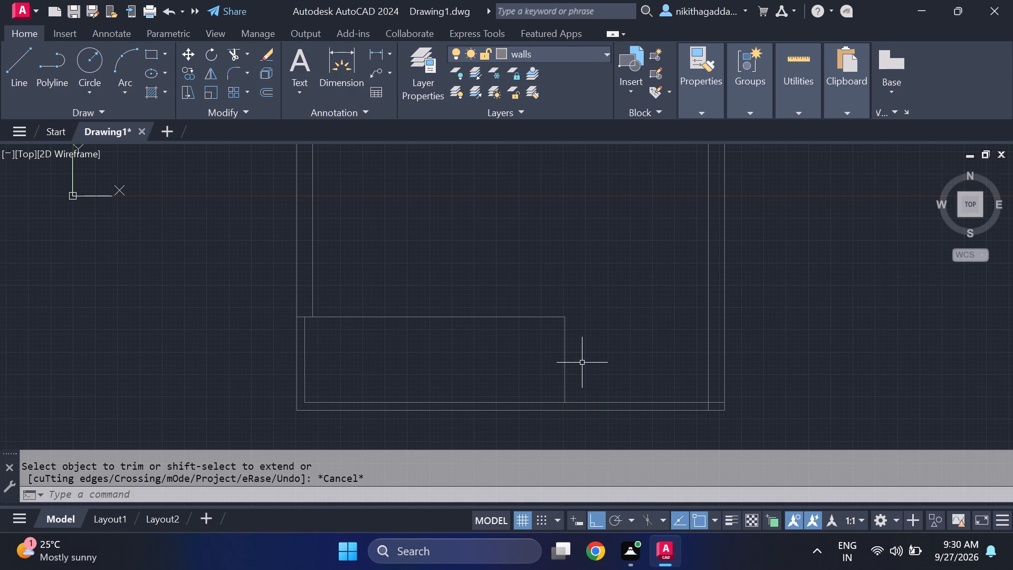
Offset the bottom wall's inner line 8'4" upward.
type("of")
key("Return")
type("8'4\"")
key("Return")
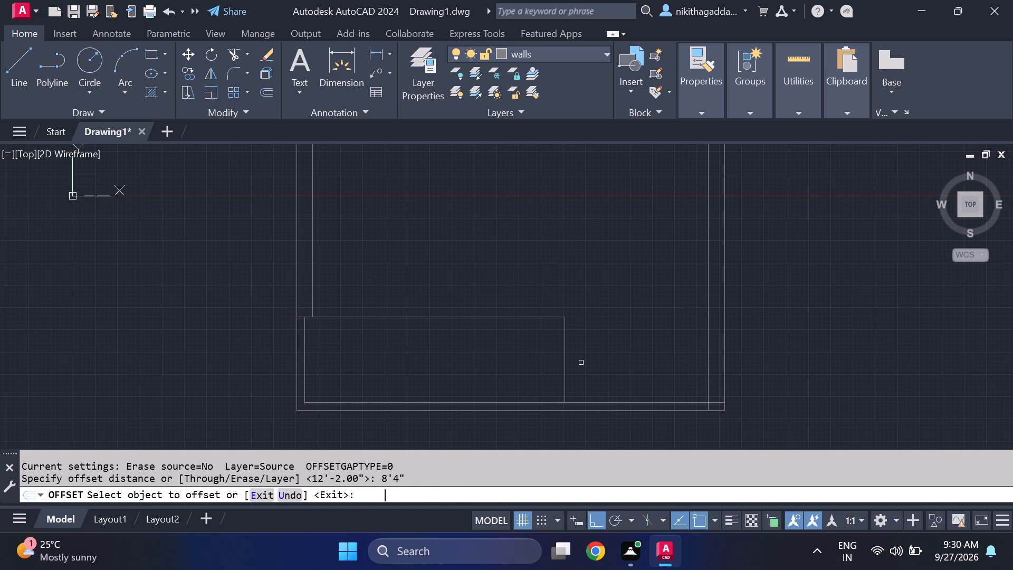
left_click(606, 403)
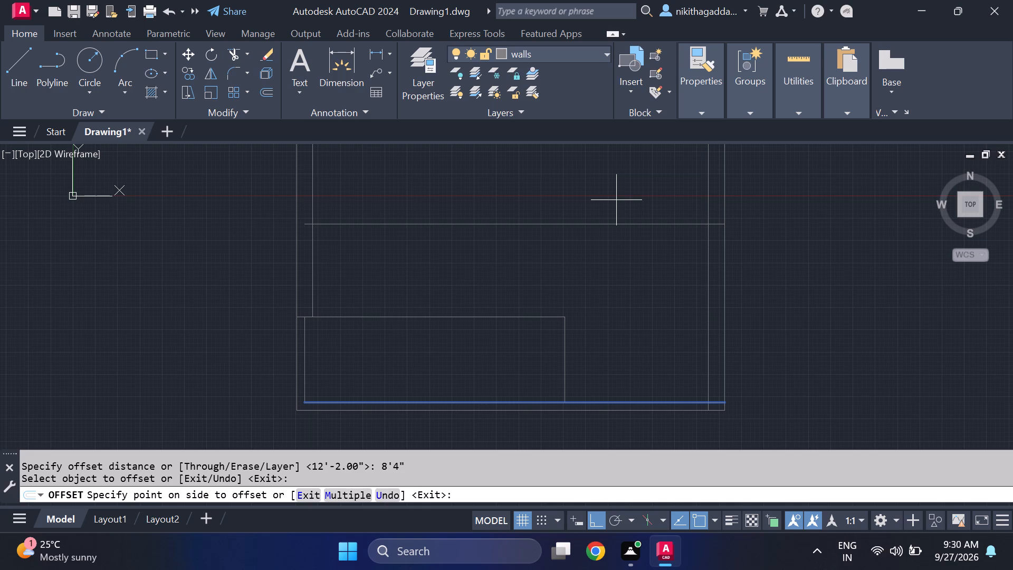
left_click(616, 200)
key("Escape")
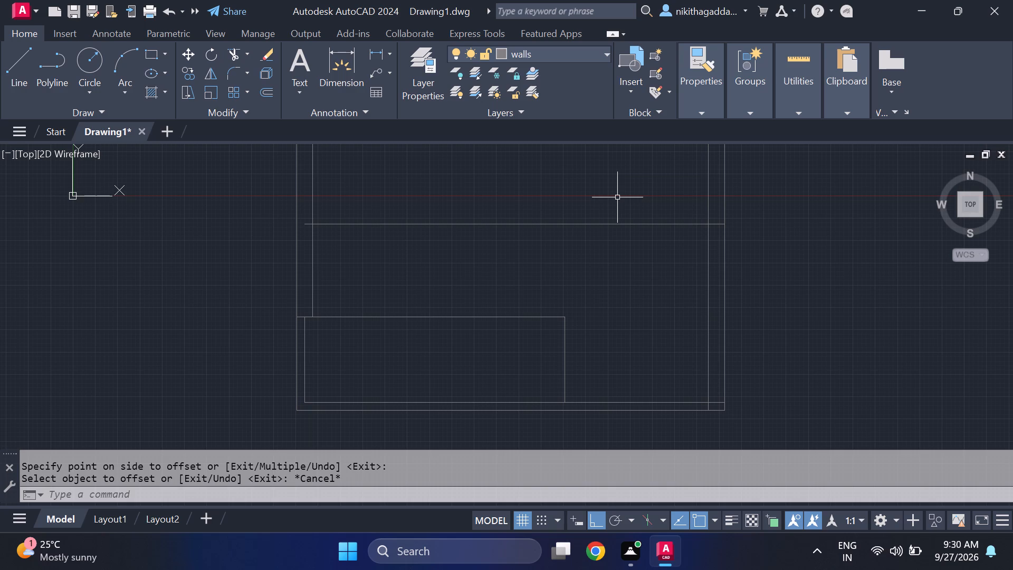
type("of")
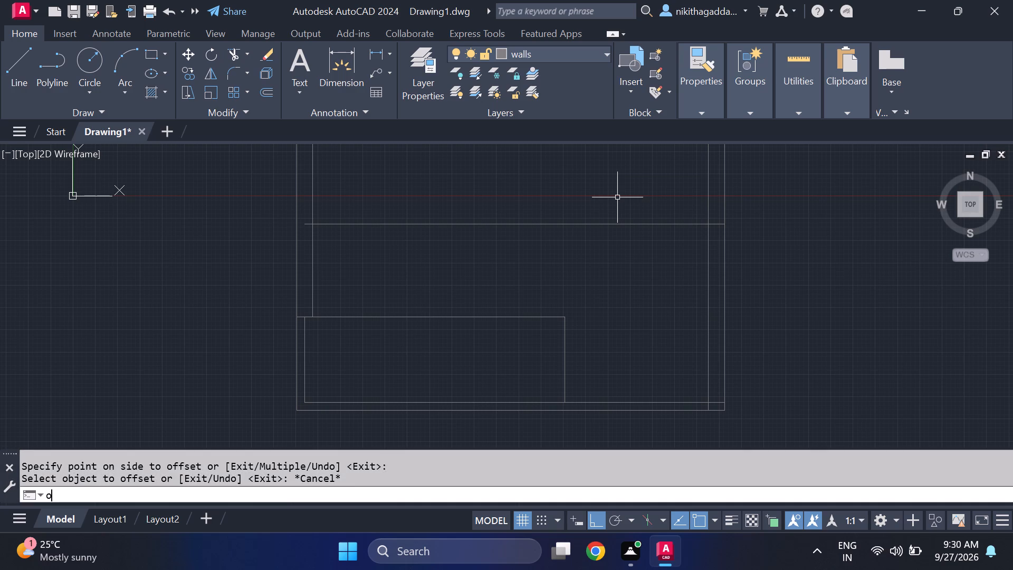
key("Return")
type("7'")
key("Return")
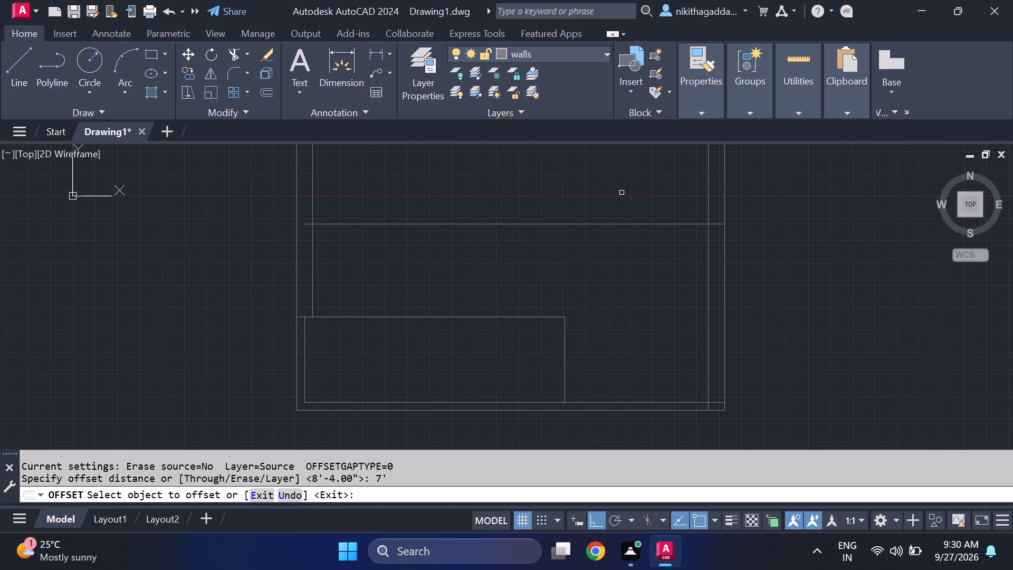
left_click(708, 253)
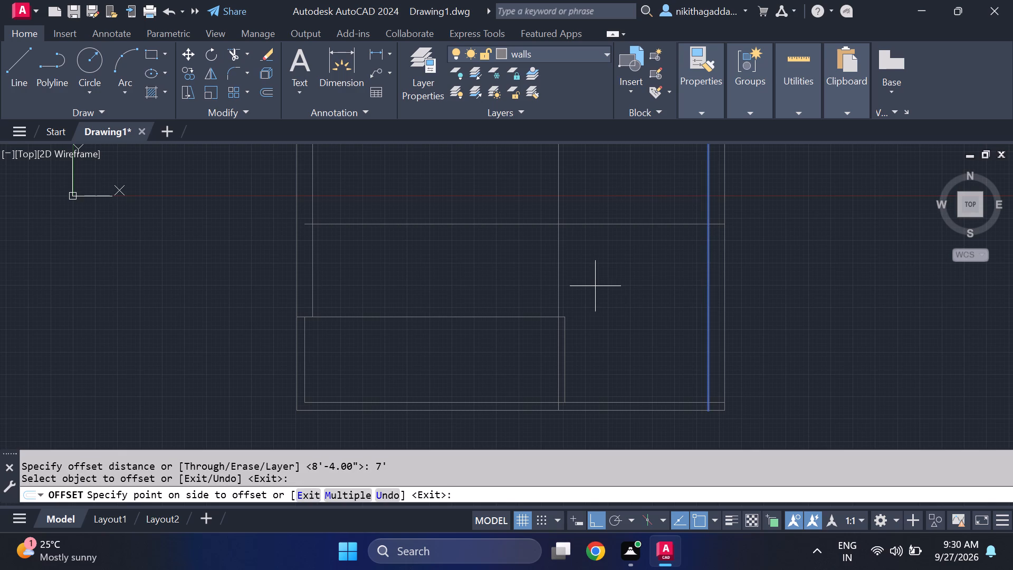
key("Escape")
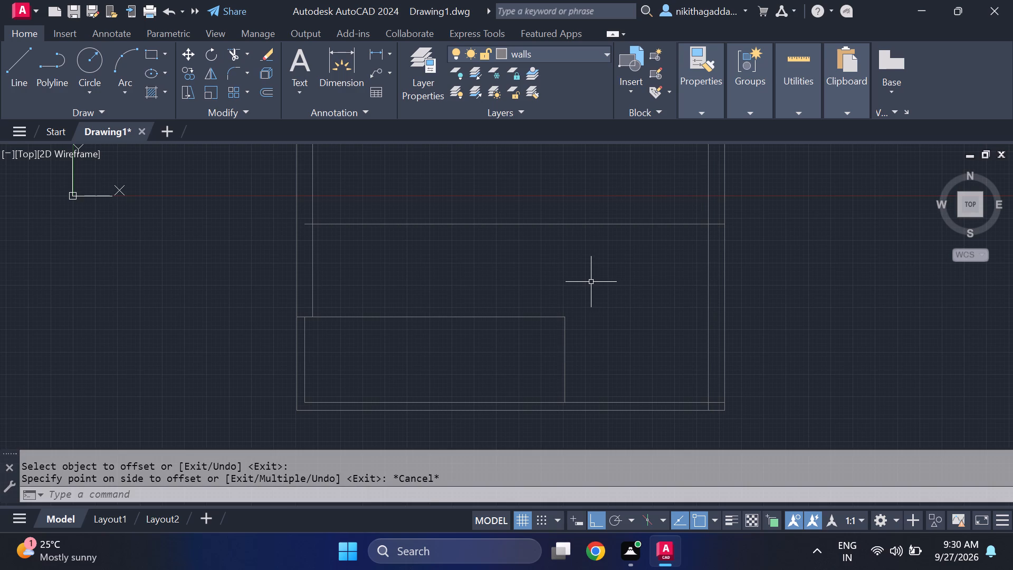
Extend the bottom strip's vertical partition line up to the horizontal line 8'4" above the bottom wall.
type("ex")
key("Return")
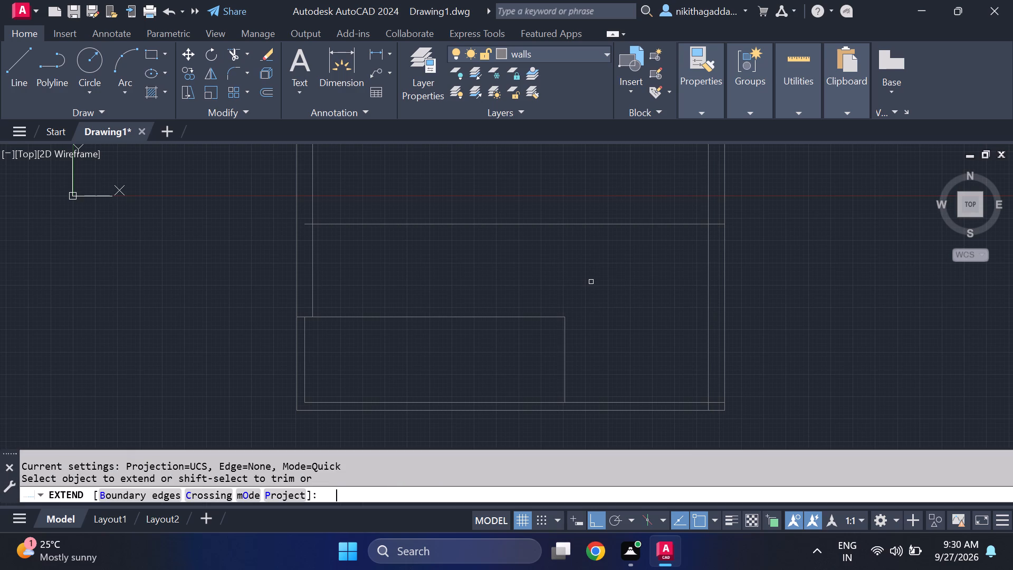
left_click(565, 341)
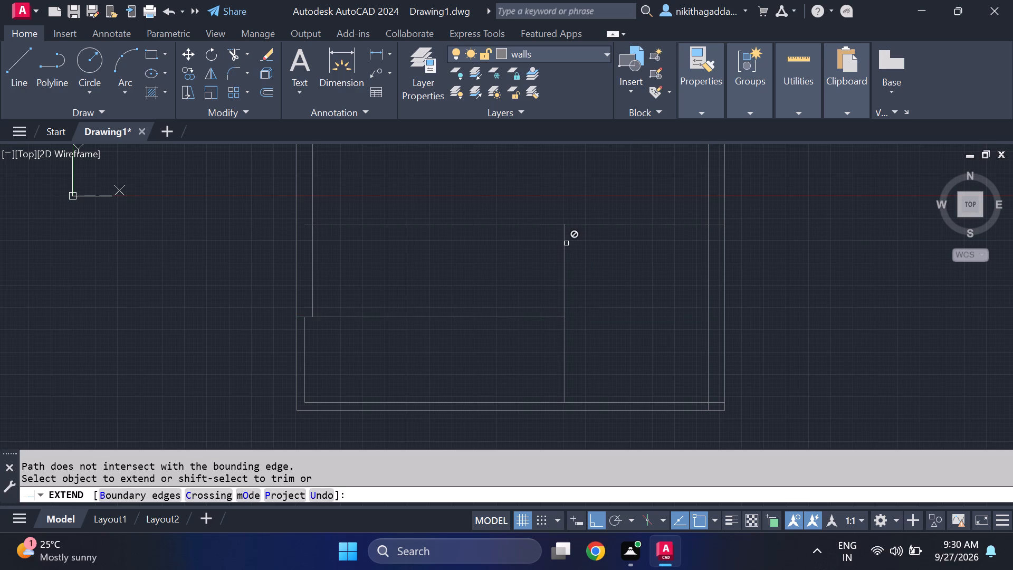
key("Escape")
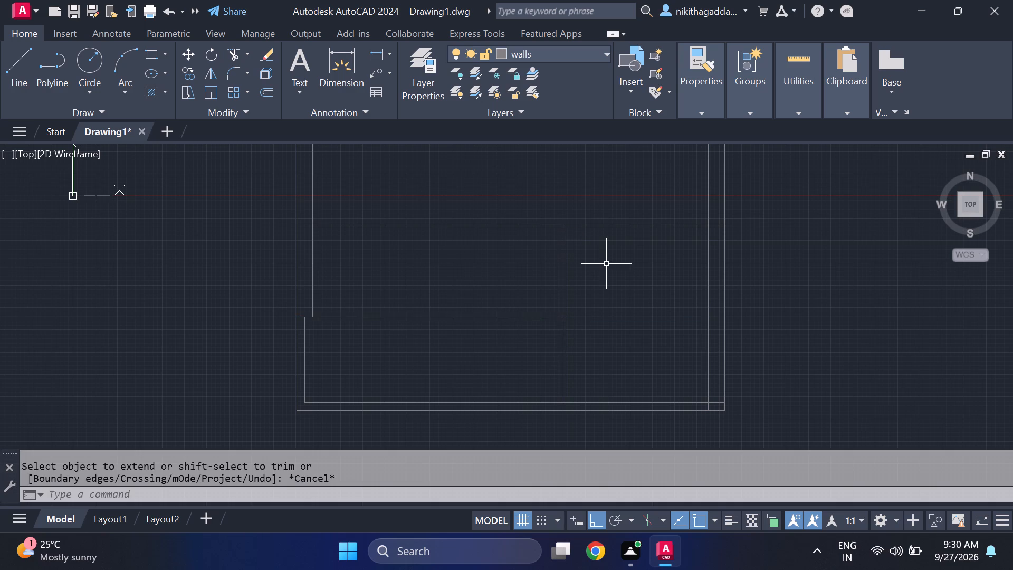
Trim the 8'4" offset line to the left of the extended partition line, including the stub inside the left outer wall.
type("tr")
key("Return")
left_click_drag(517, 206, 522, 268)
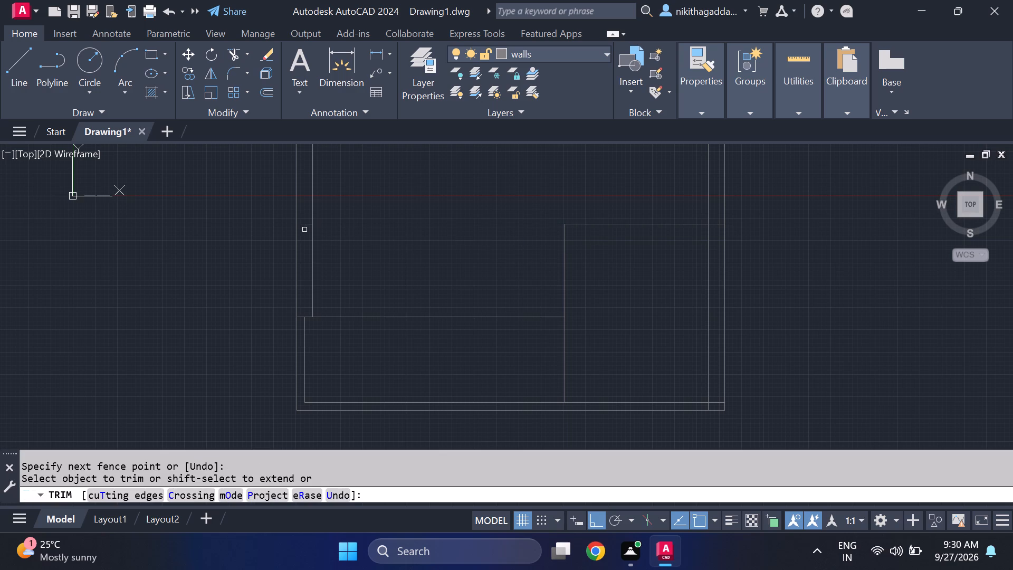
left_click(304, 224)
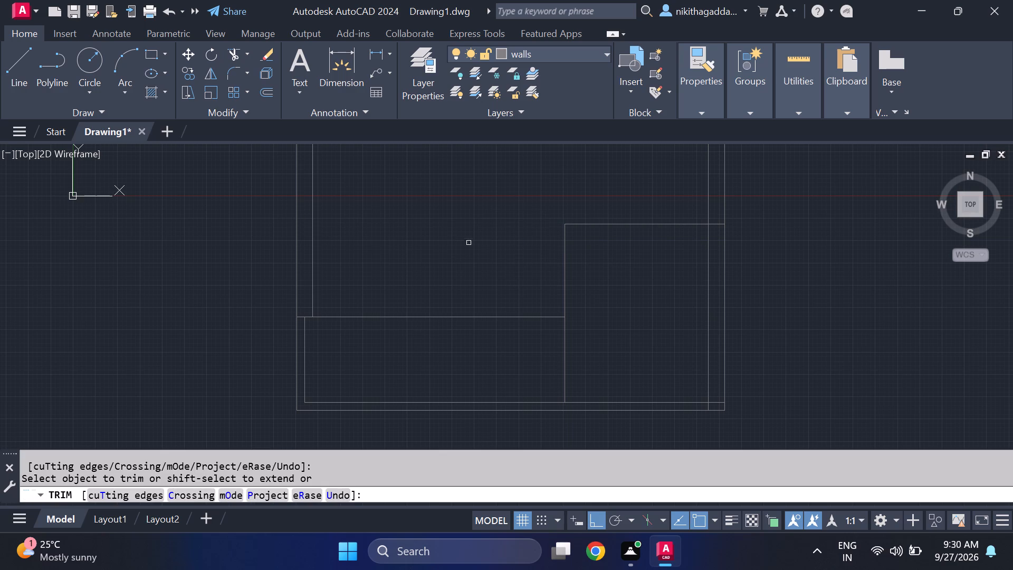
key("Escape")
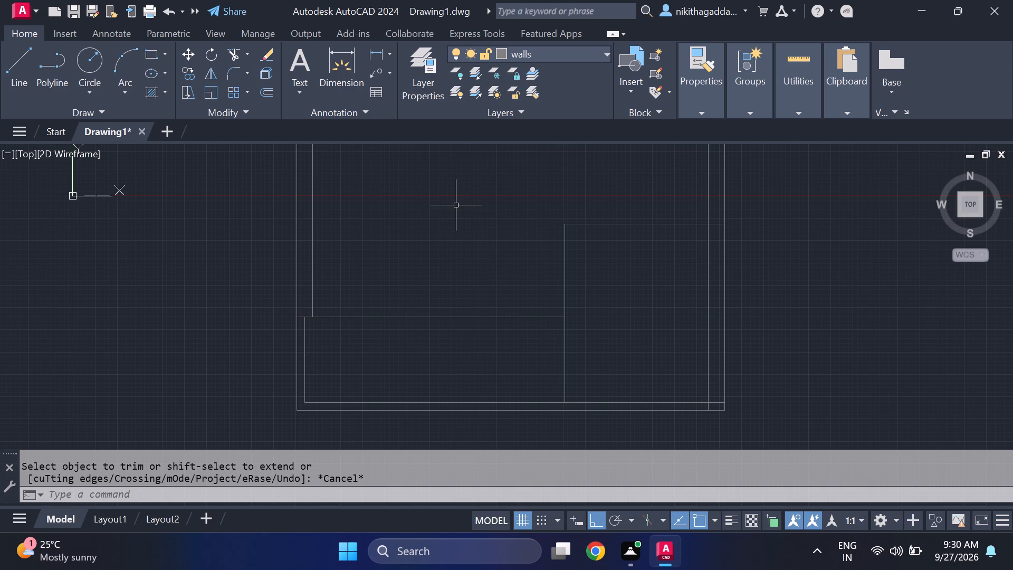
Offset the left outer wall's inner line 11'5" to the right.
middle_click_drag(456, 206, 464, 253)
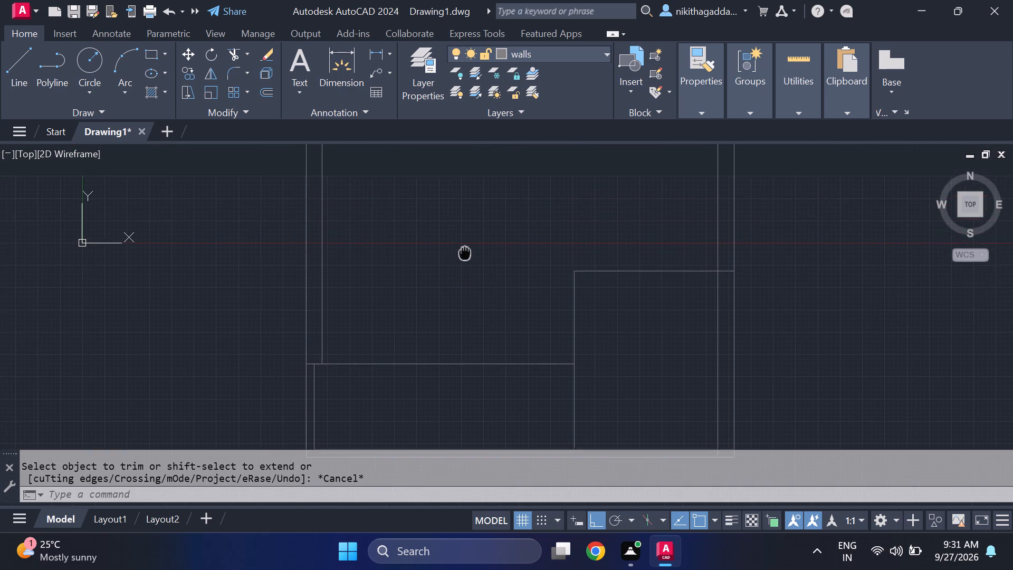
middle_click_drag(464, 253, 469, 262)
middle_click_drag(469, 263, 473, 279)
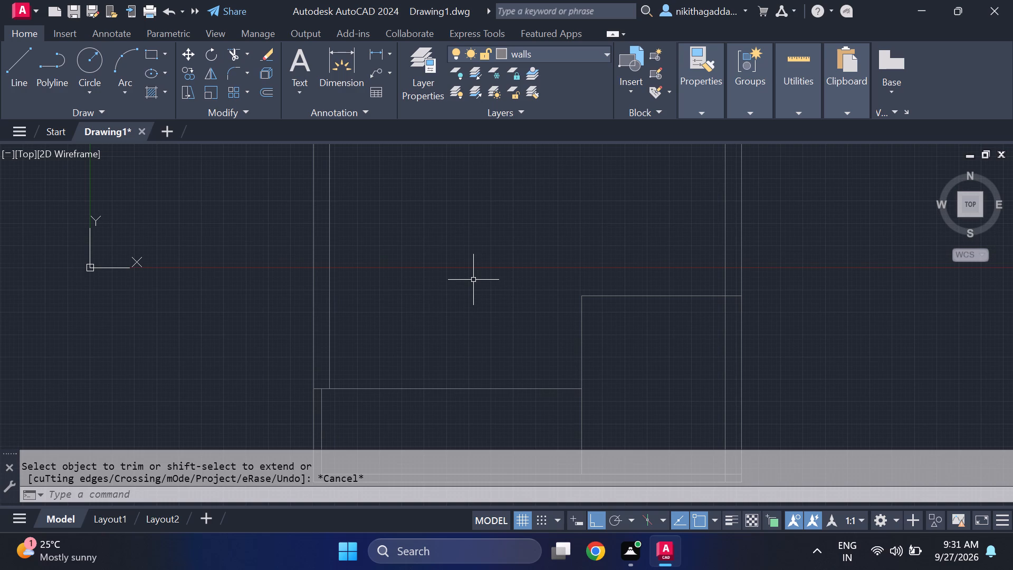
type("of")
key("Return")
type("11'5\"")
key("Return")
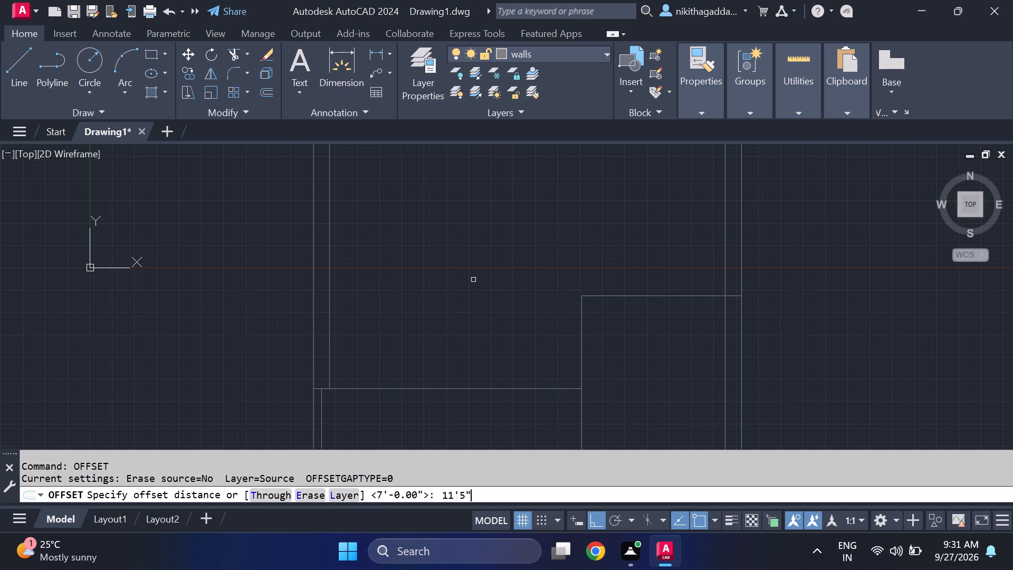
left_click(329, 328)
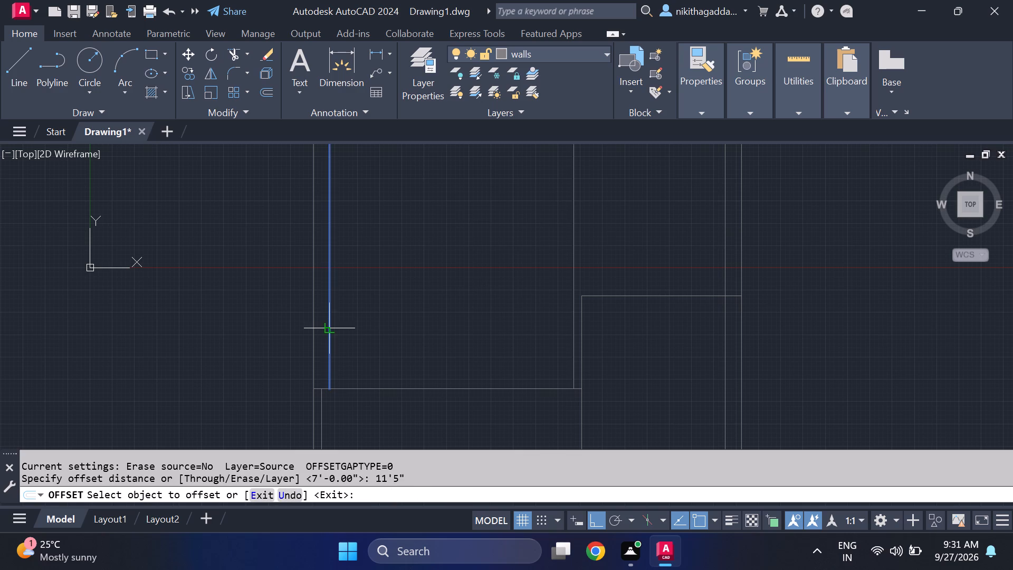
left_click(513, 306)
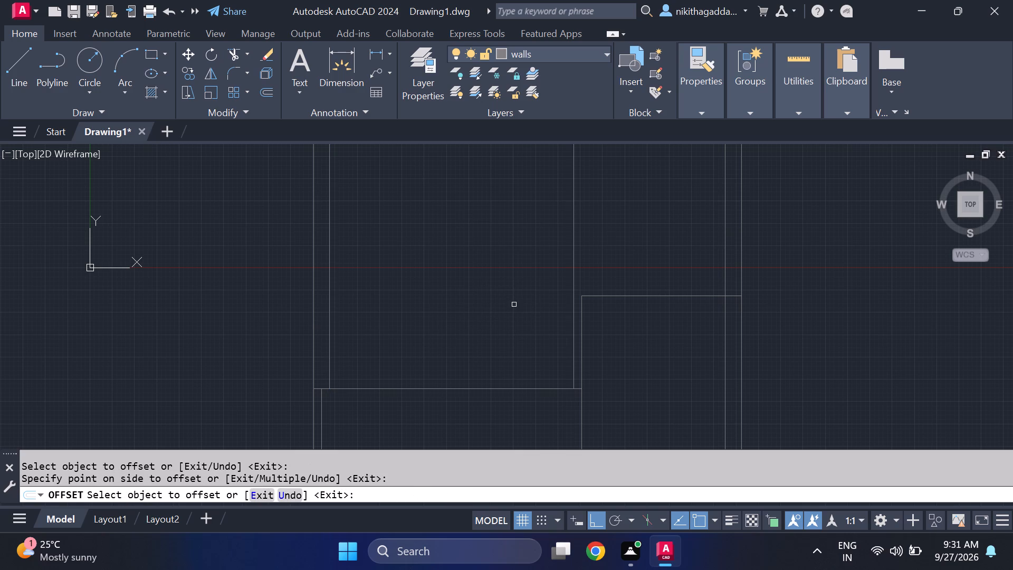
key("Escape")
Offset the bottom strip's upper horizontal line 9" upward to give the wall its thickness.
scroll(458, 299, "down", 2)
scroll(475, 261, "up", 2)
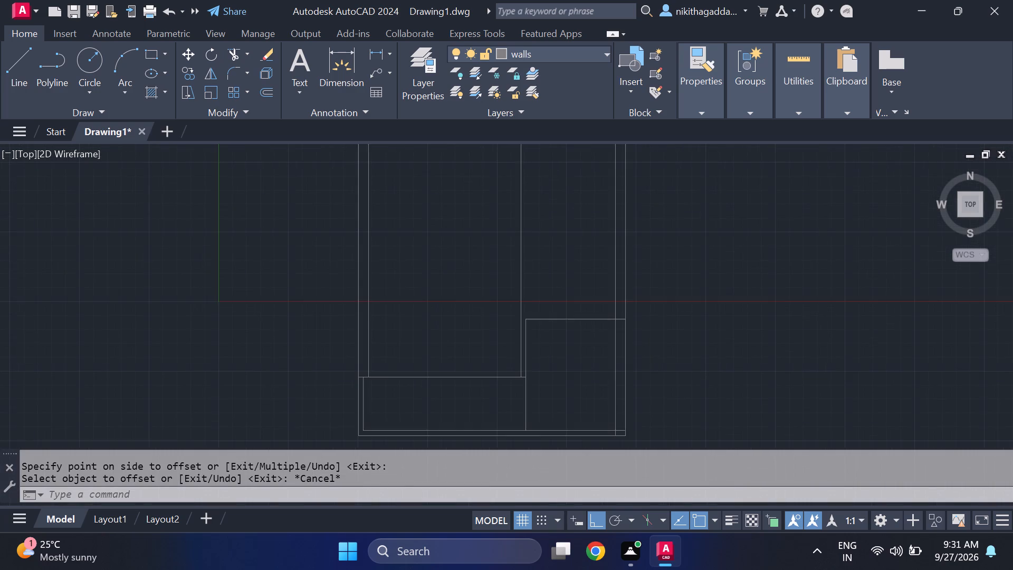
scroll(477, 258, "down", 1)
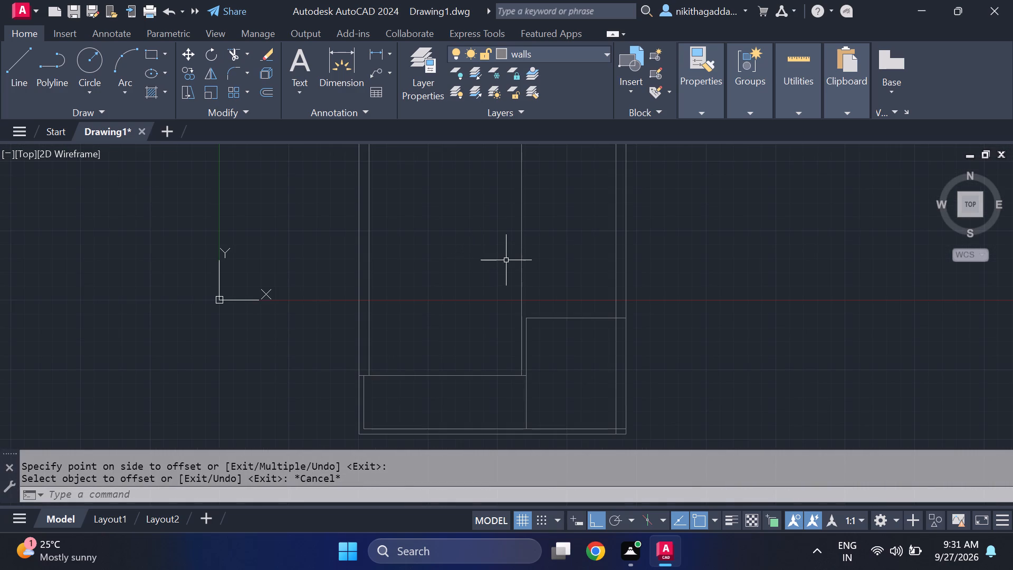
middle_click_drag(506, 260, 502, 225)
middle_click(502, 225)
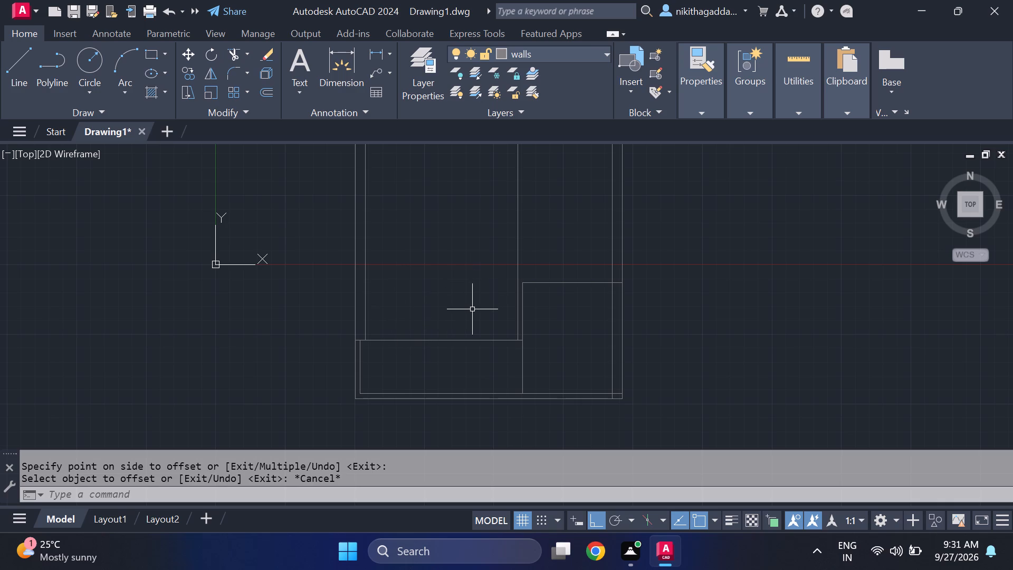
scroll(363, 345, "up", 1)
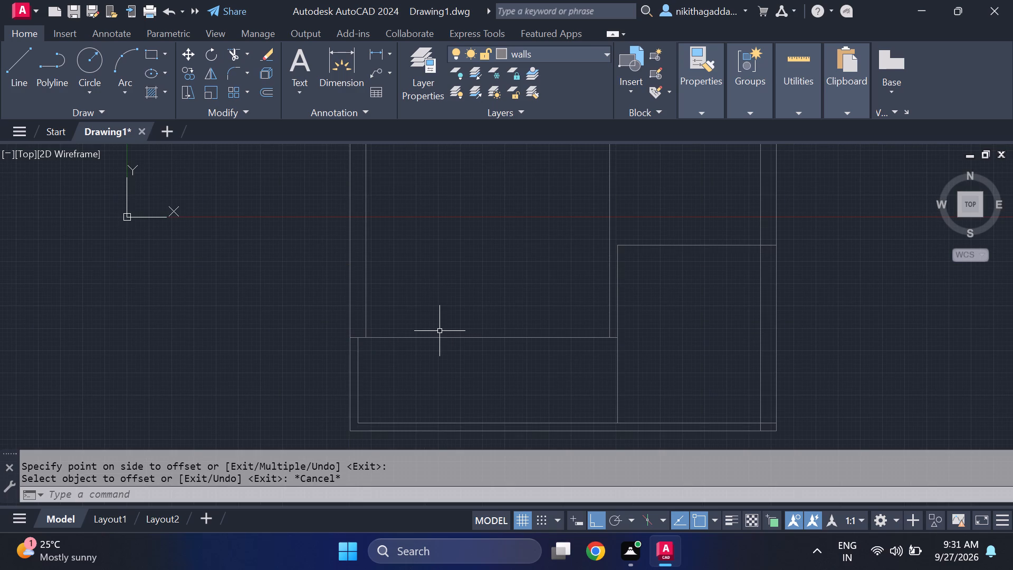
type("of")
key("Return")
type("9\"")
key("Return")
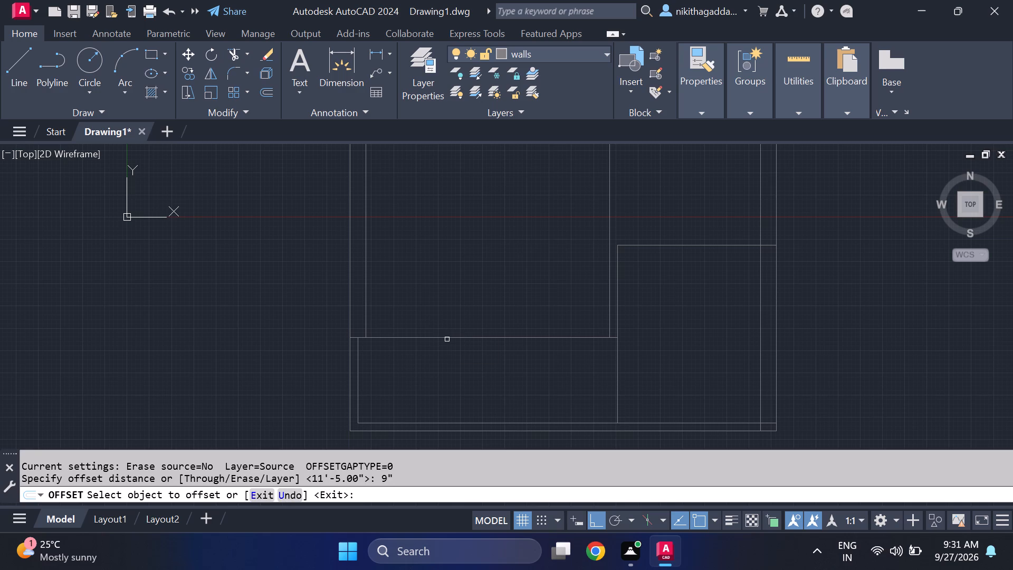
left_click(449, 336)
left_click(461, 283)
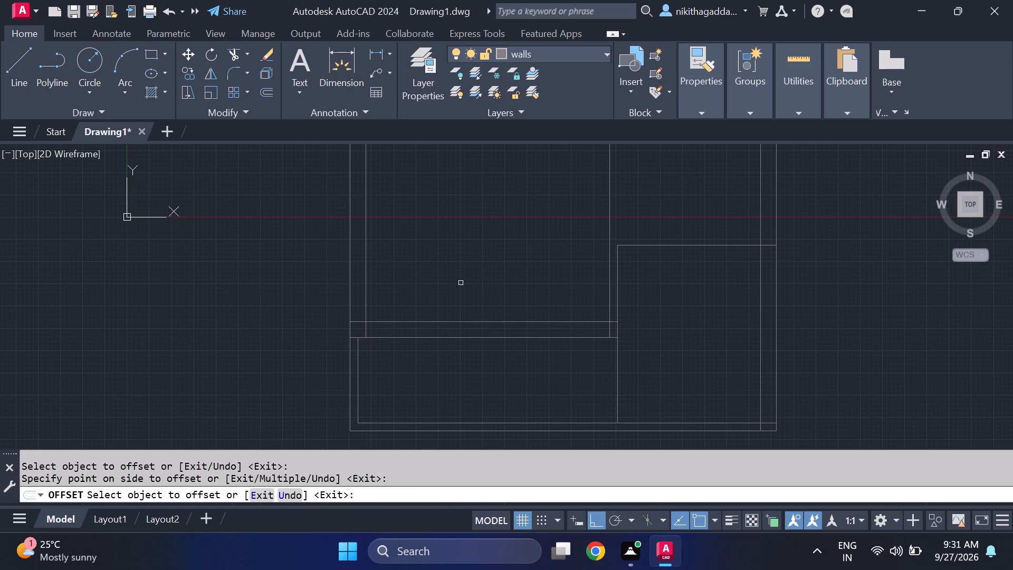
key("Escape")
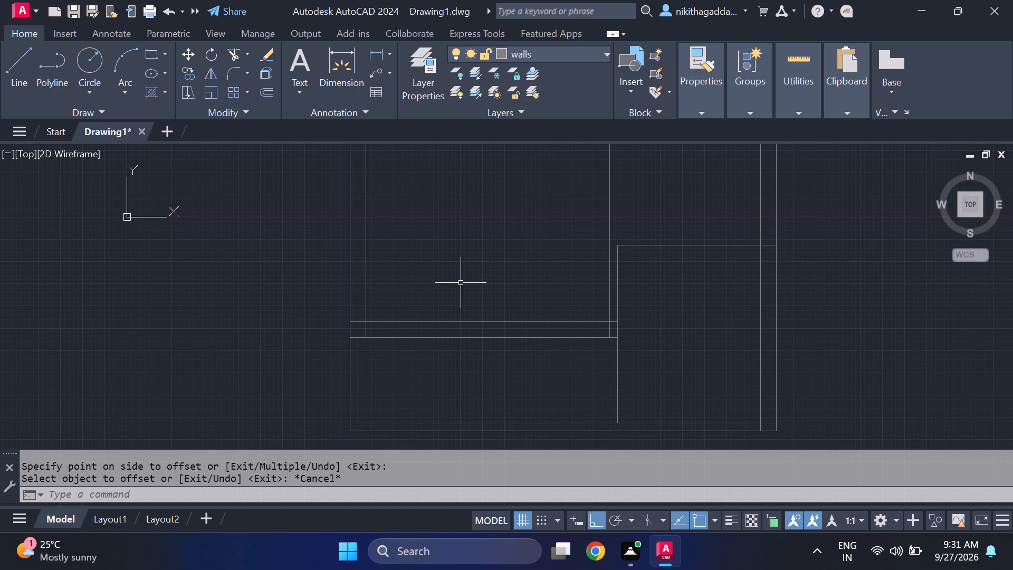
Offset the upper line of the new 9" horizontal wall 11'6" upward.
type("of")
key("Return")
type("11")
type("'6\"")
key("Return")
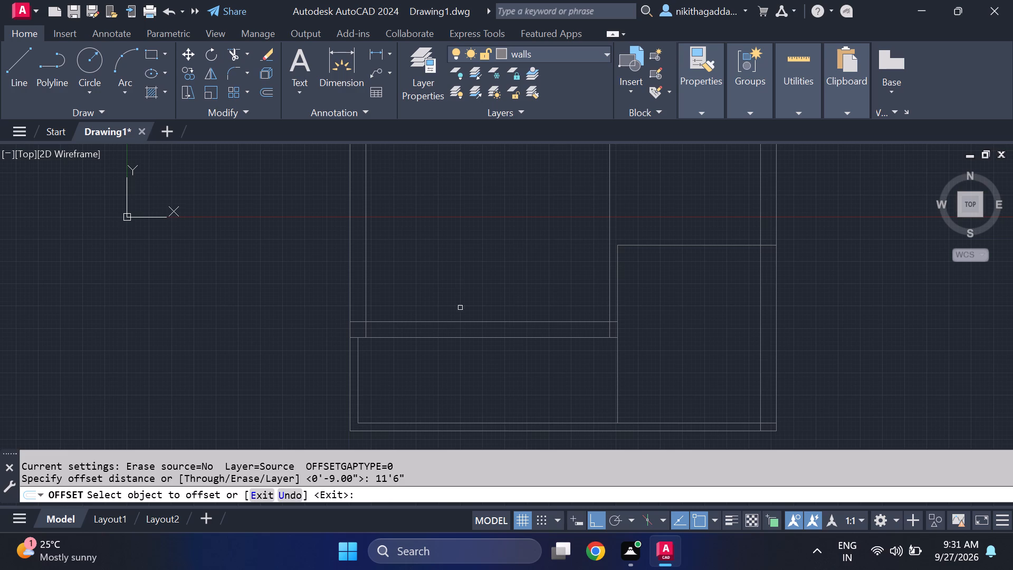
left_click(458, 321)
middle_click_drag(479, 180, 492, 302)
middle_click(492, 302)
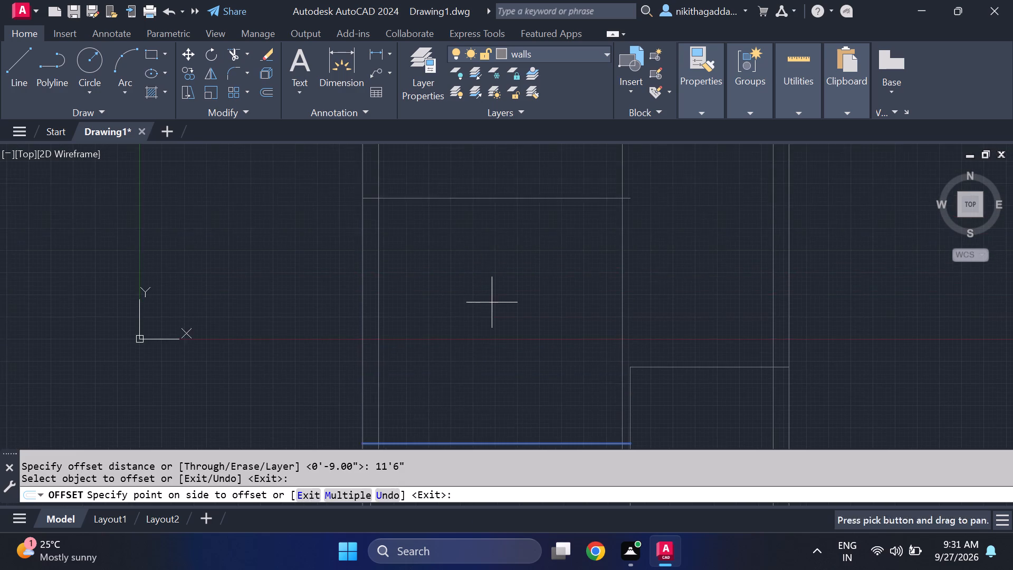
scroll(493, 302, "down", 1)
left_click(498, 293)
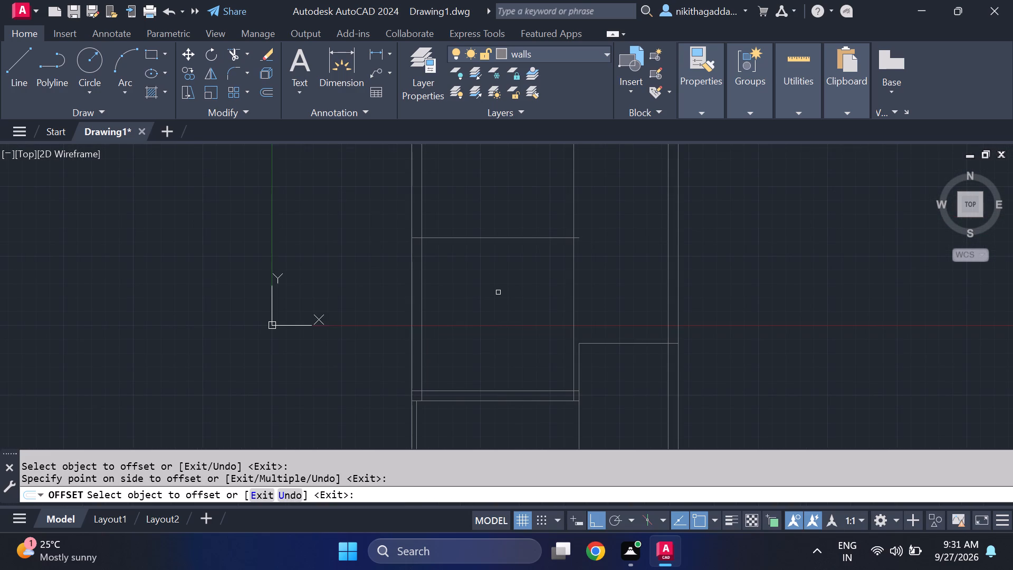
Trim the vertical and horizontal stubs where the left outer wall's inner line crosses the 9" horizontal wall's upper line.
key("Escape")
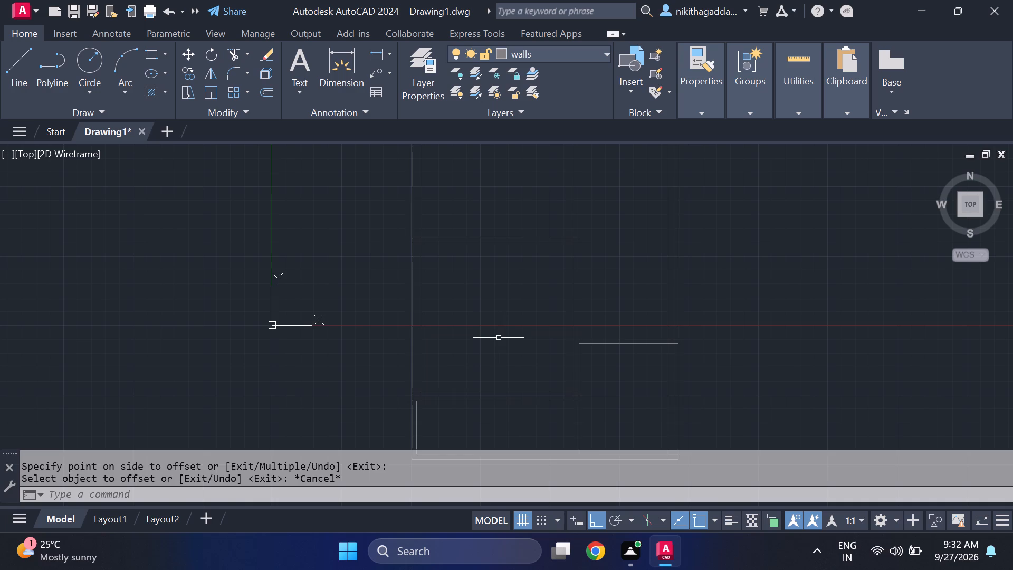
type("tr")
key("Return")
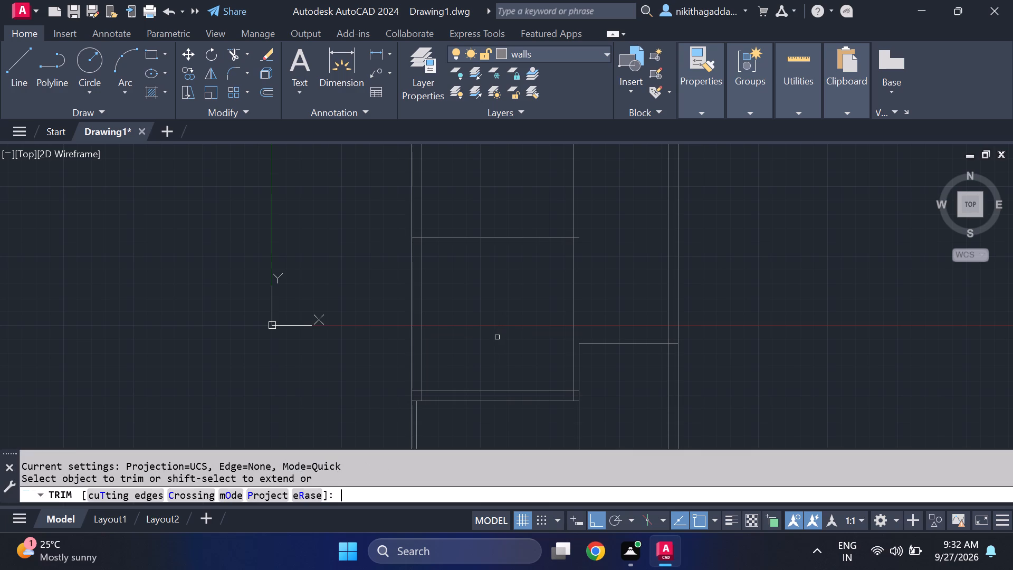
scroll(424, 402, "up", 3)
left_click_drag(419, 378, 418, 378)
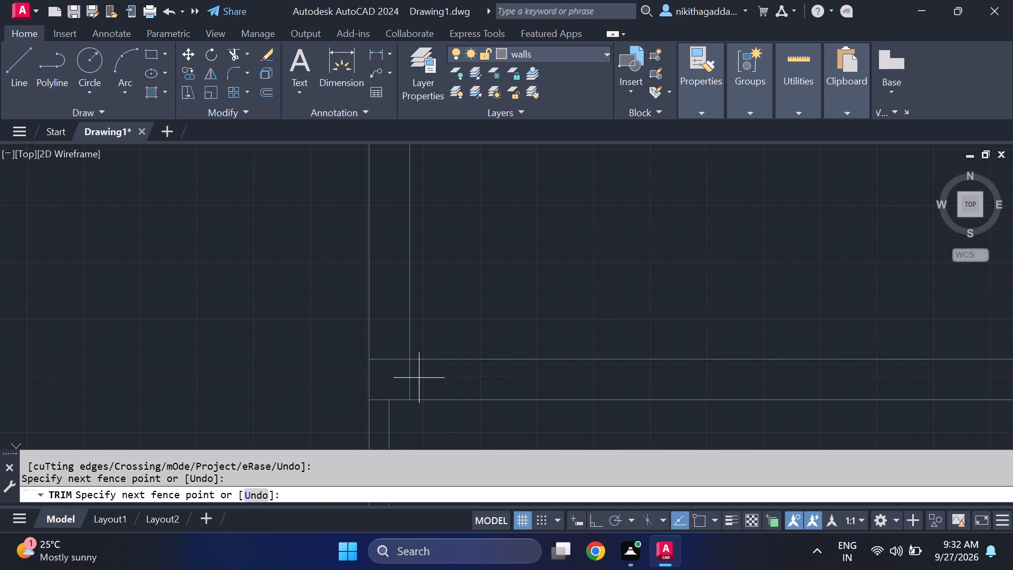
left_click_drag(418, 378, 389, 385)
left_click(386, 360)
scroll(502, 374, "down", 3)
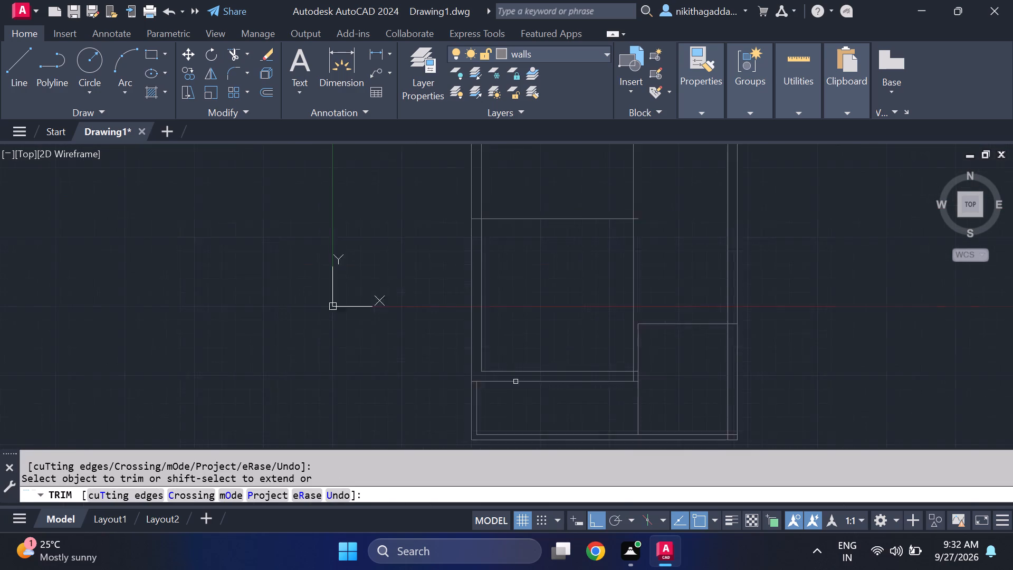
Trim the stubs at the room's lower right corner, where the 11'5" offset line meets the 9" wall's upper line.
scroll(519, 384, "down", 1)
scroll(563, 405, "up", 2)
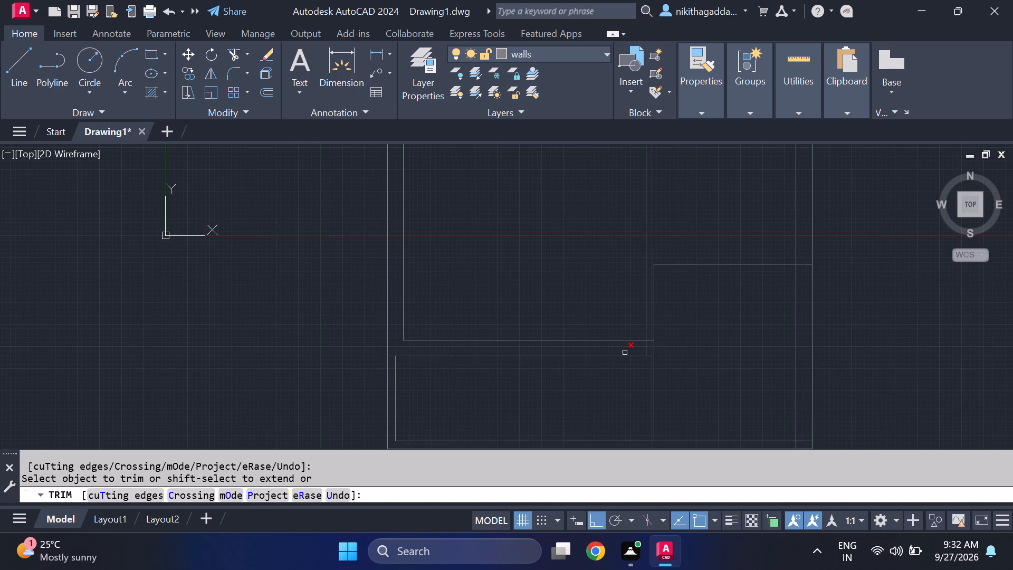
left_click(646, 350)
scroll(652, 341, "up", 3)
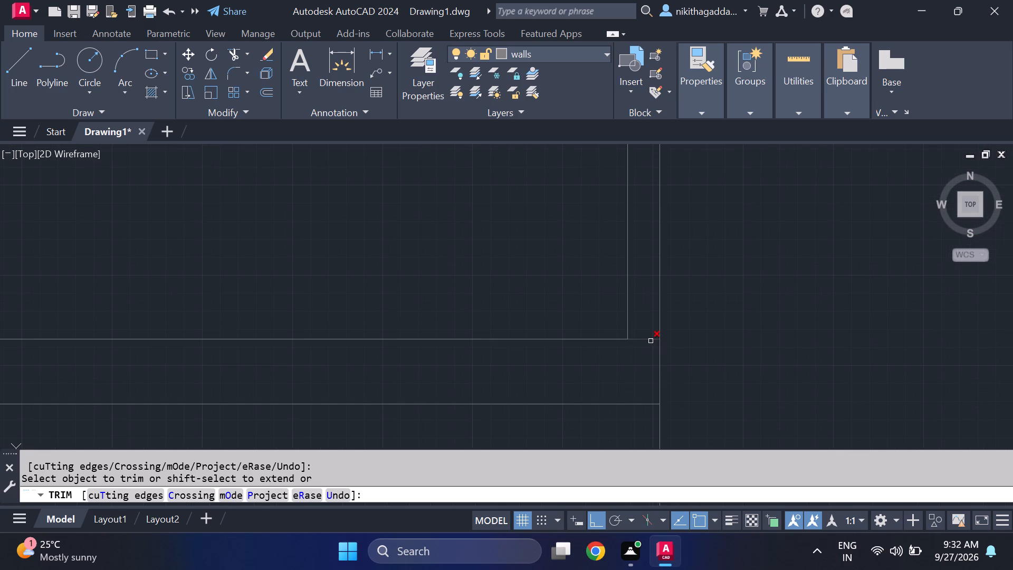
left_click(651, 341)
scroll(635, 359, "down", 3)
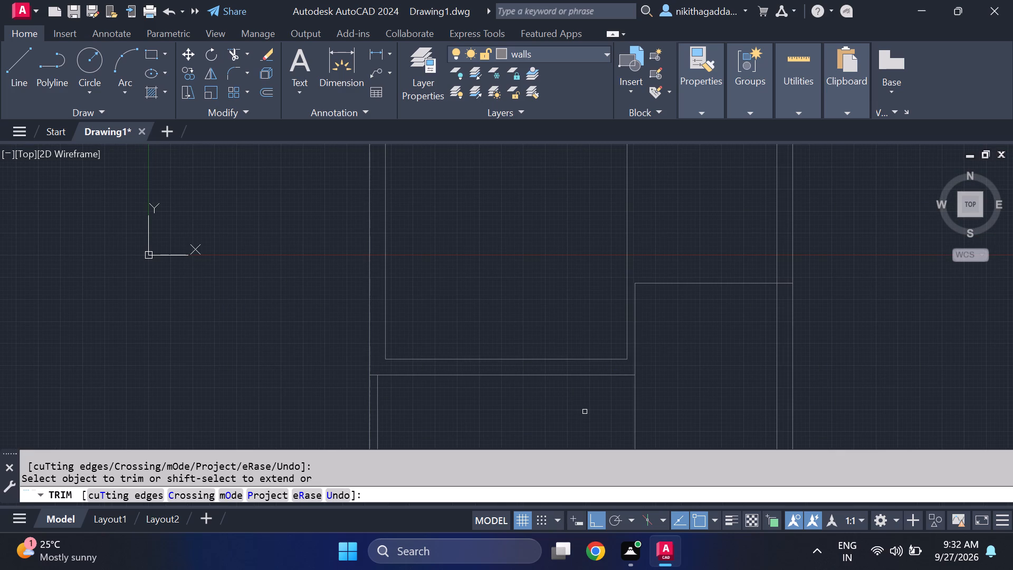
Trim the overhang of the 11'6" offset horizontal line beyond the room's right vertical line.
scroll(585, 412, "down", 1)
middle_click_drag(668, 375, 667, 375)
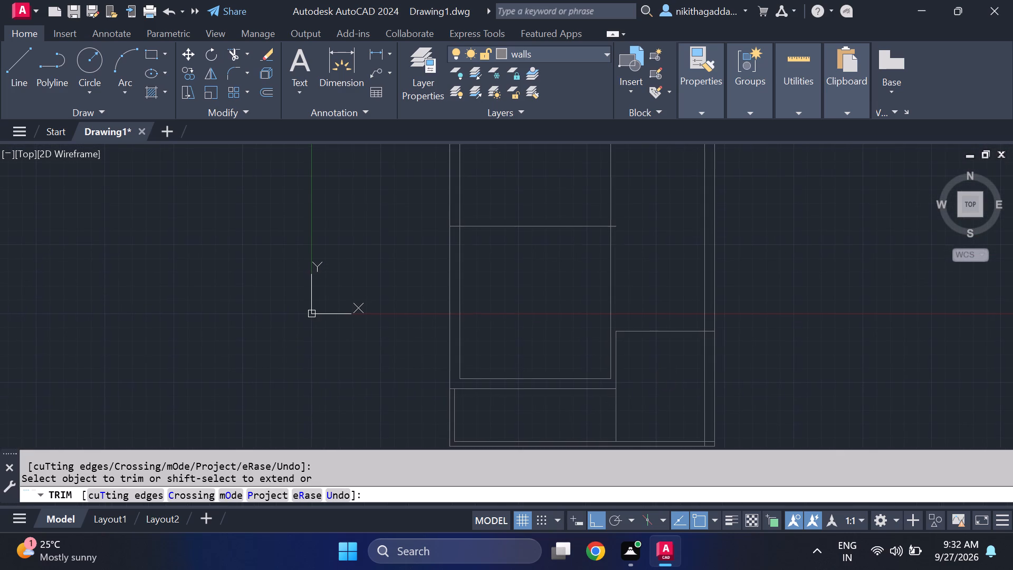
middle_click_drag(667, 375, 666, 387)
middle_click(666, 387)
left_click(614, 237)
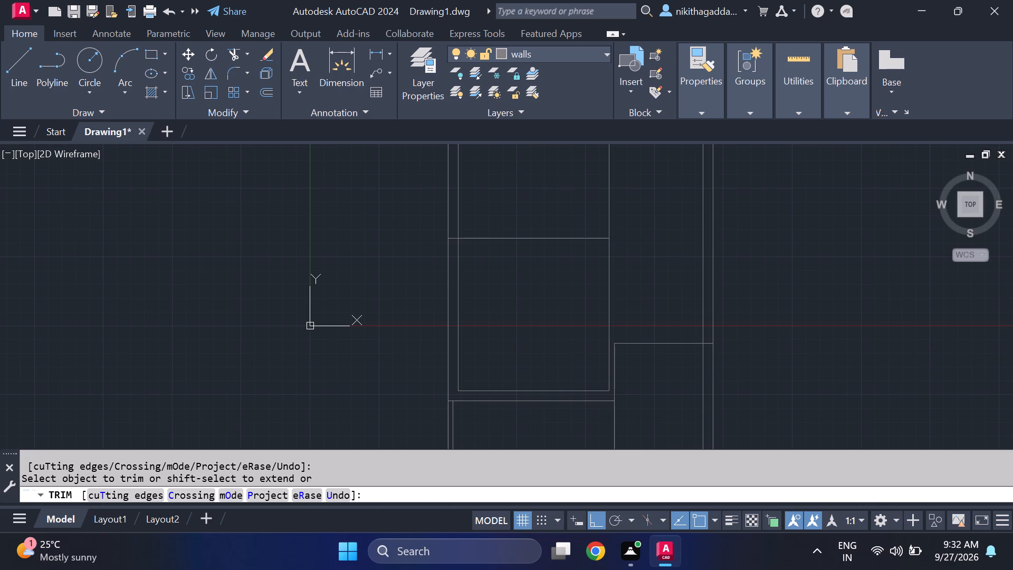
key("Escape")
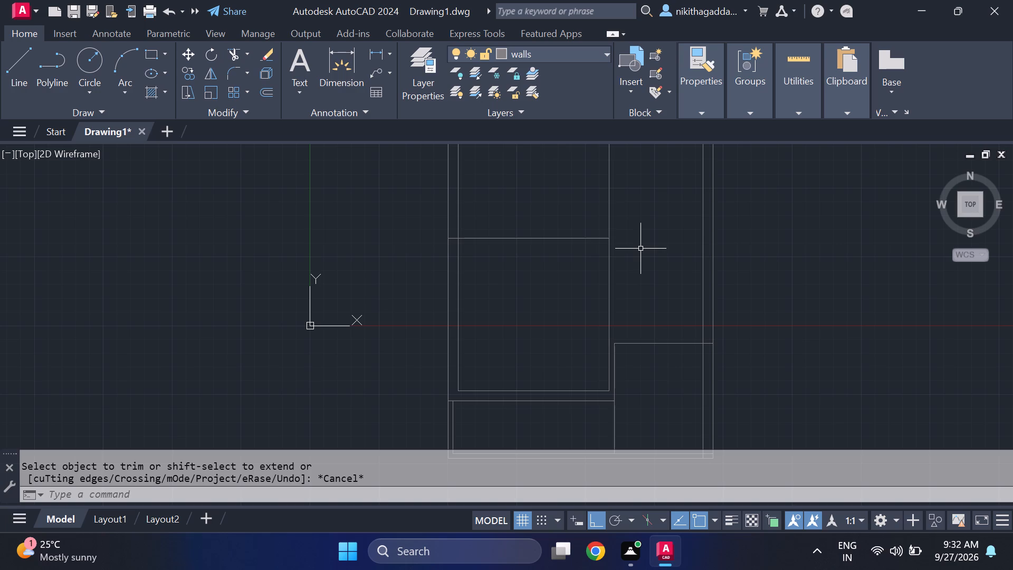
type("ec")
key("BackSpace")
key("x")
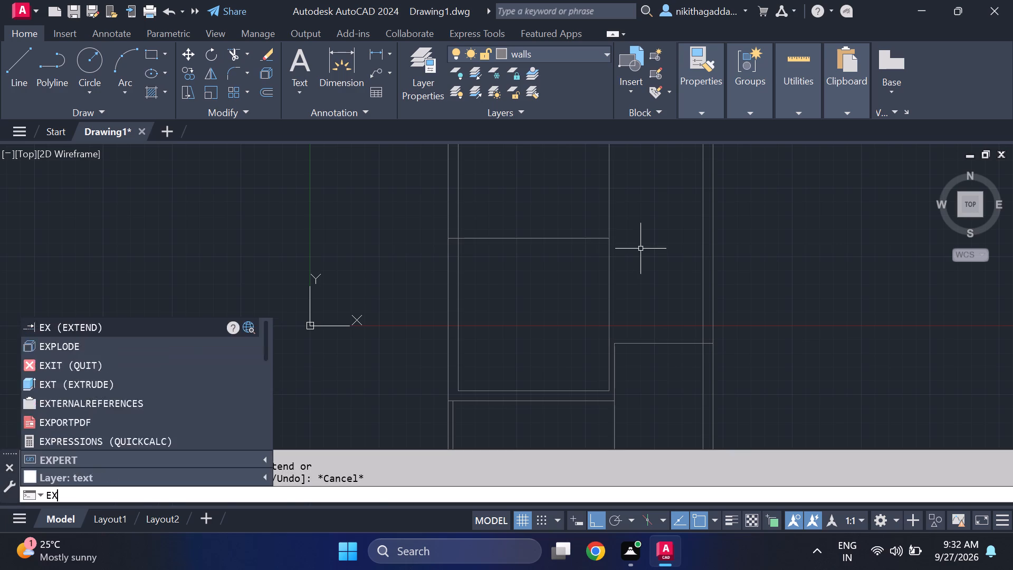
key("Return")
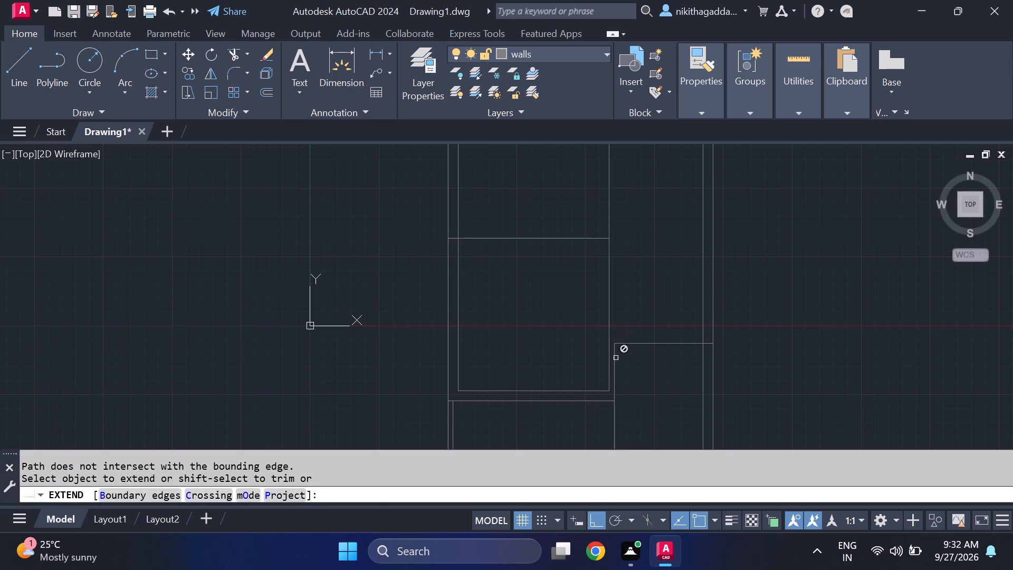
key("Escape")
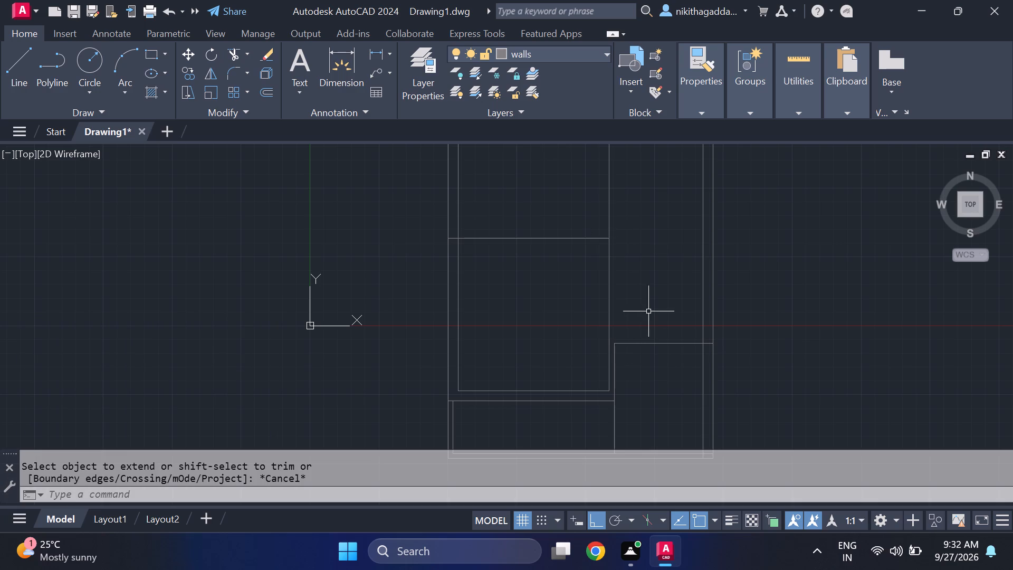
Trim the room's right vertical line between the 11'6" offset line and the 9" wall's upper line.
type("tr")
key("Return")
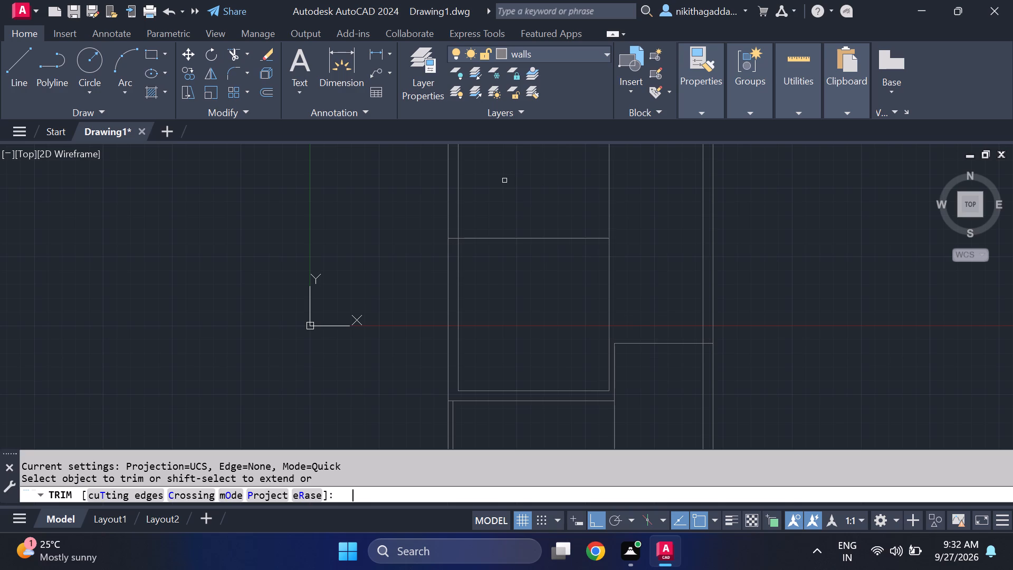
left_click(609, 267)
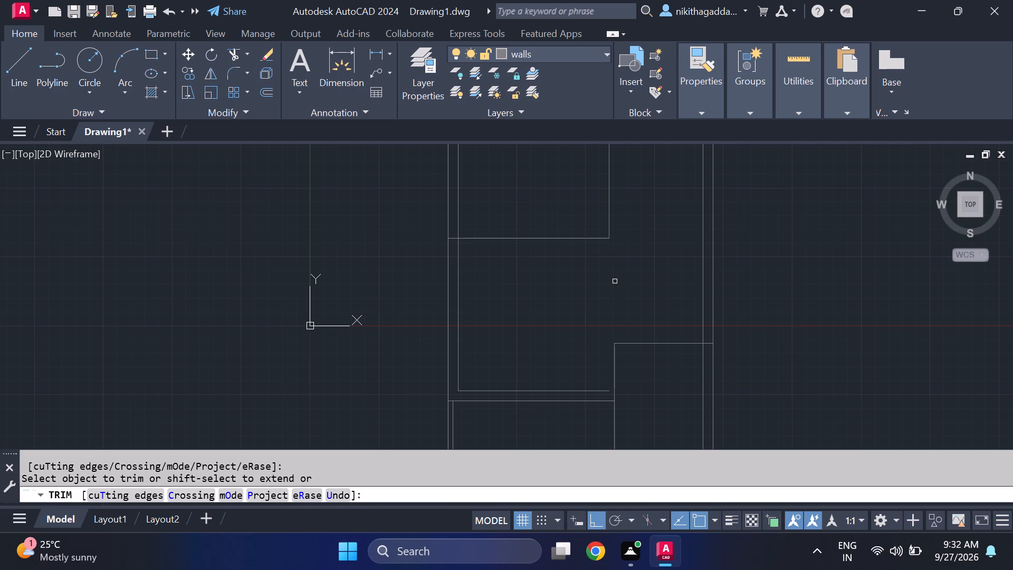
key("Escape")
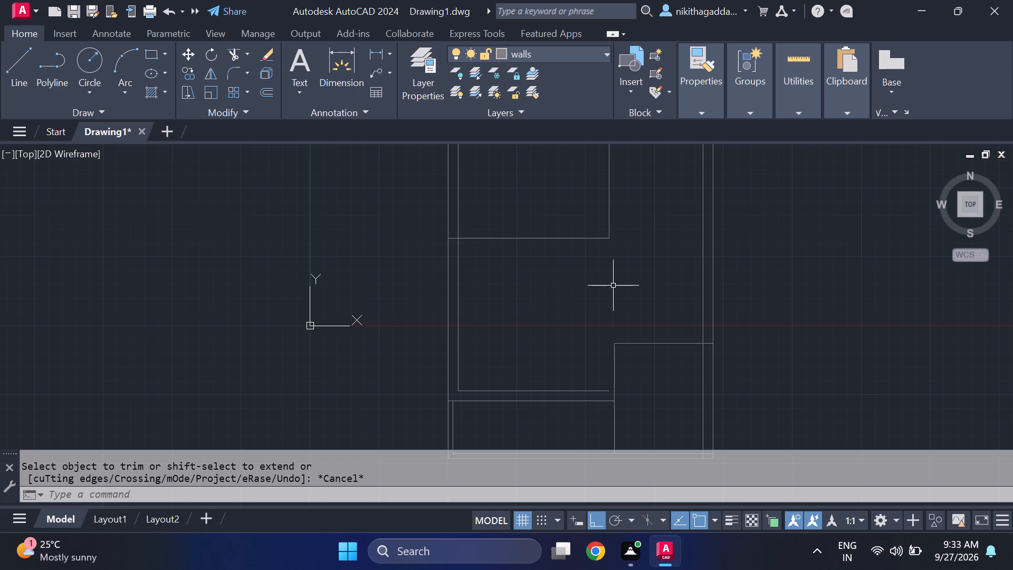
Measure the vertical distance between the room's lower and upper horizontal lines with a linear dimension.
scroll(613, 289, "down", 1)
scroll(598, 330, "up", 1)
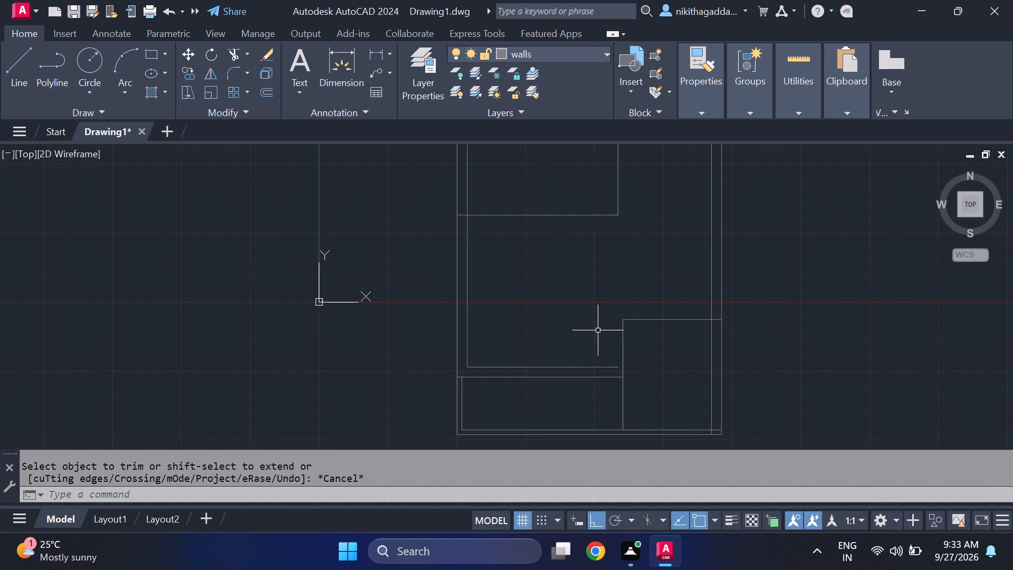
left_click(375, 56)
left_click(544, 366)
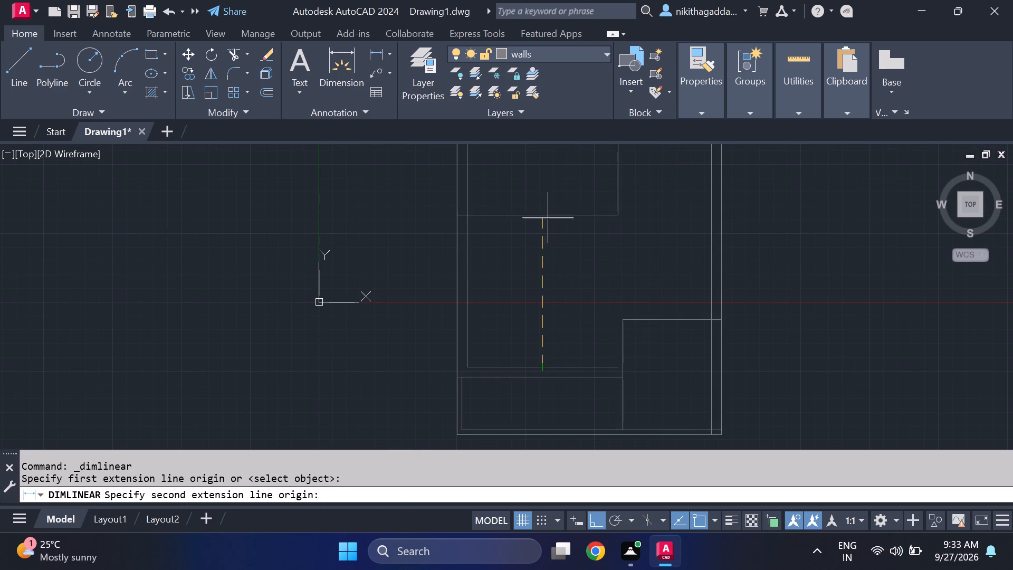
left_click(543, 213)
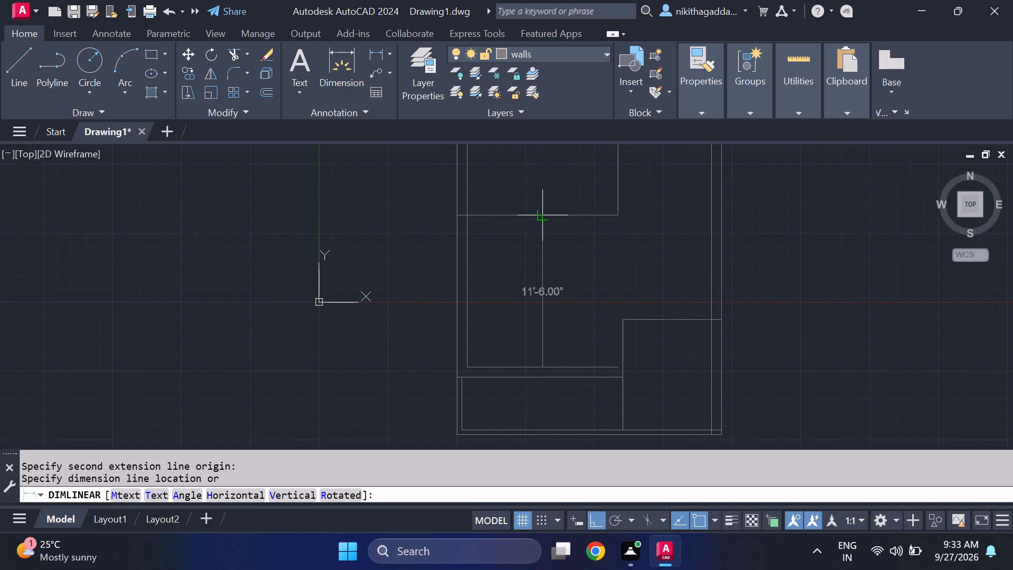
key("Escape")
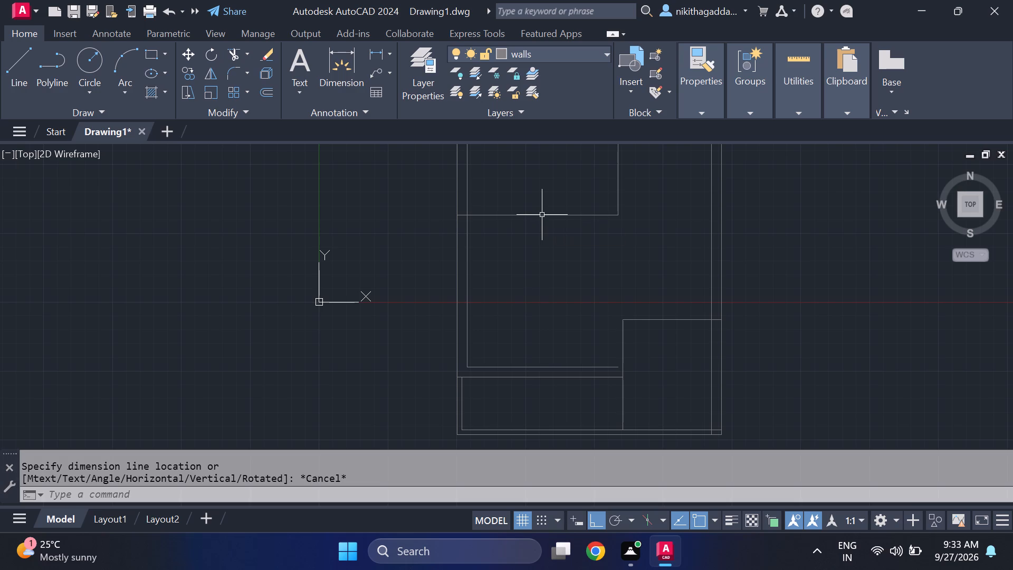
Offset the room's upper horizontal line 4.5" upward to give the partition its thickness.
type("of")
key("Return")
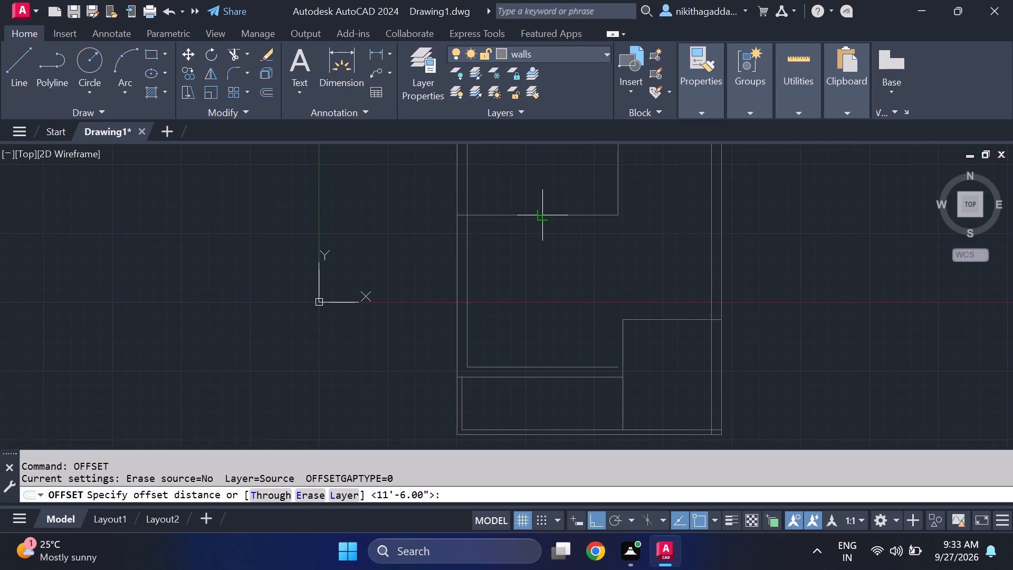
type("4.5\"")
key("Return")
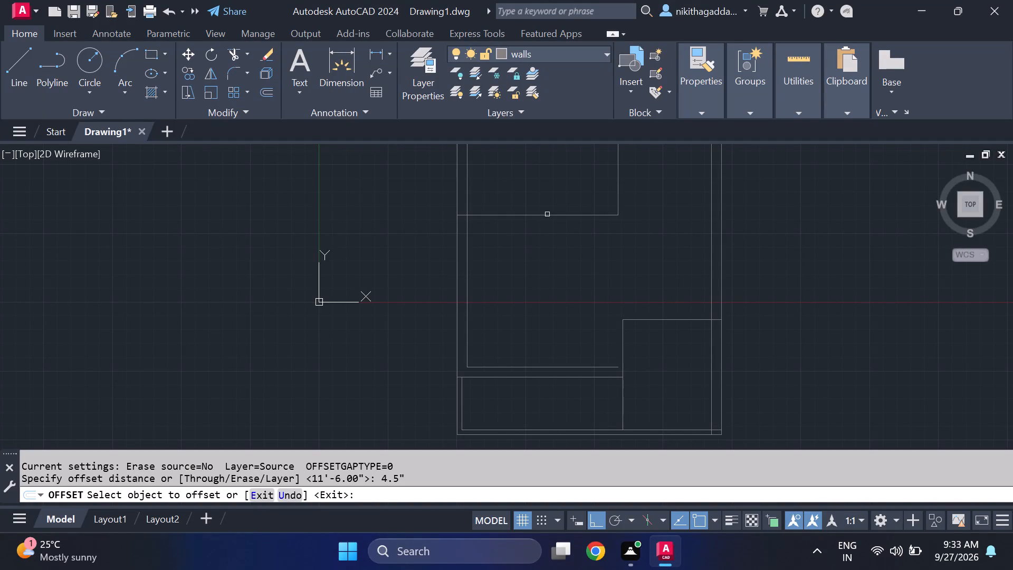
left_click(547, 213)
left_click(554, 183)
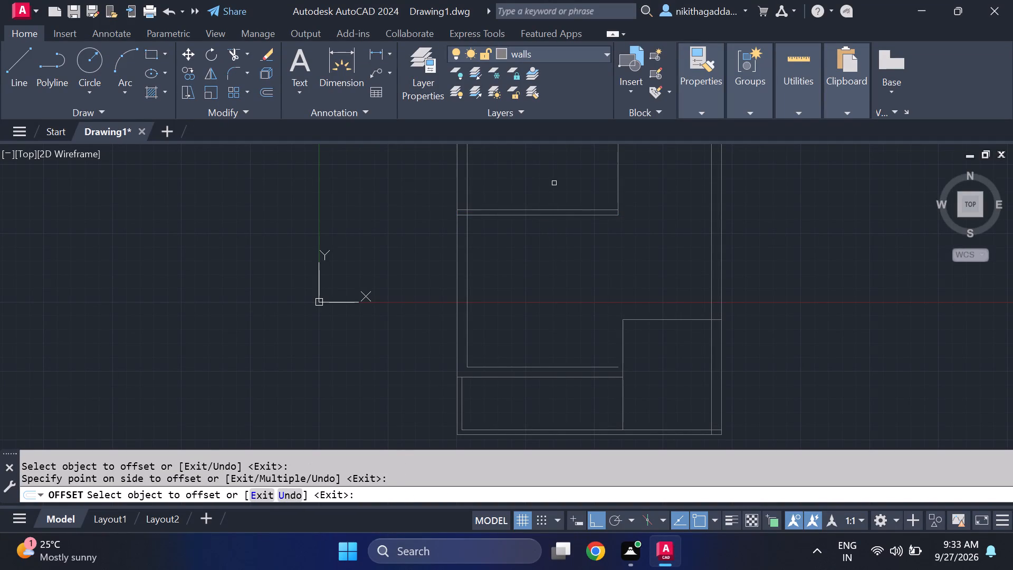
key("Escape")
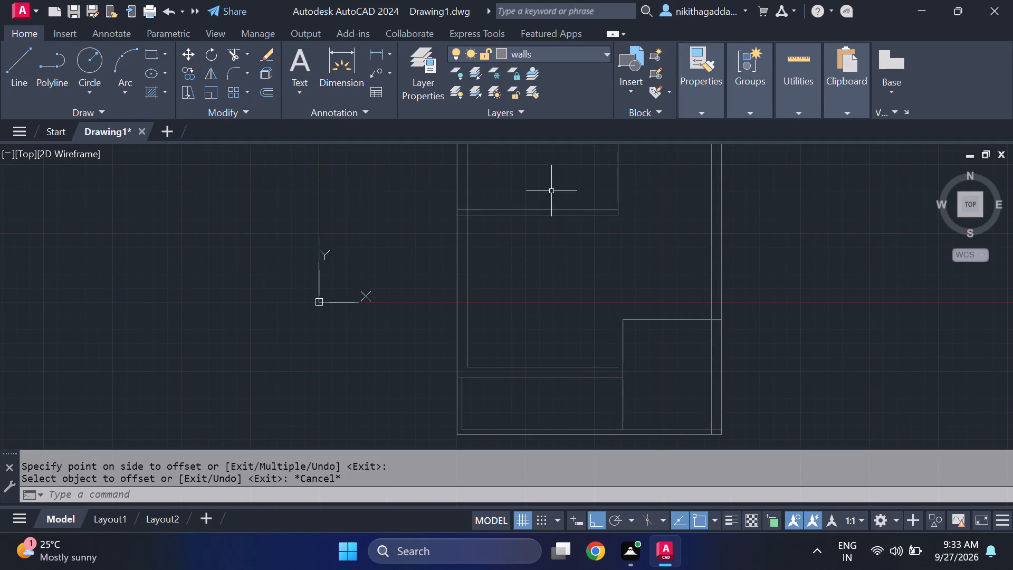
Offset the left outer wall's inner line 11'5" to the right to restore the room's right side.
type("of")
key("Return")
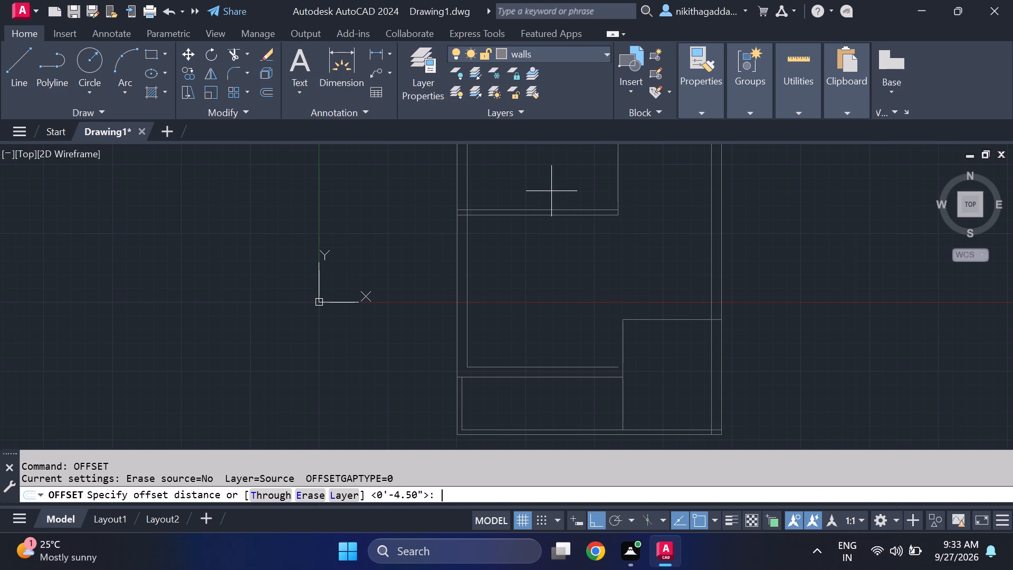
type("11'5\"")
key("Return")
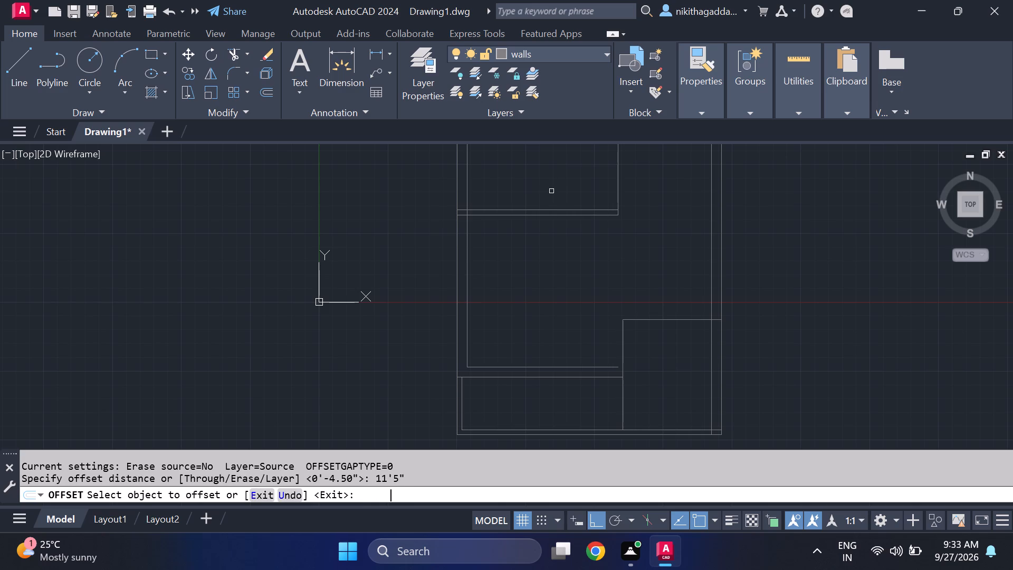
left_click(467, 282)
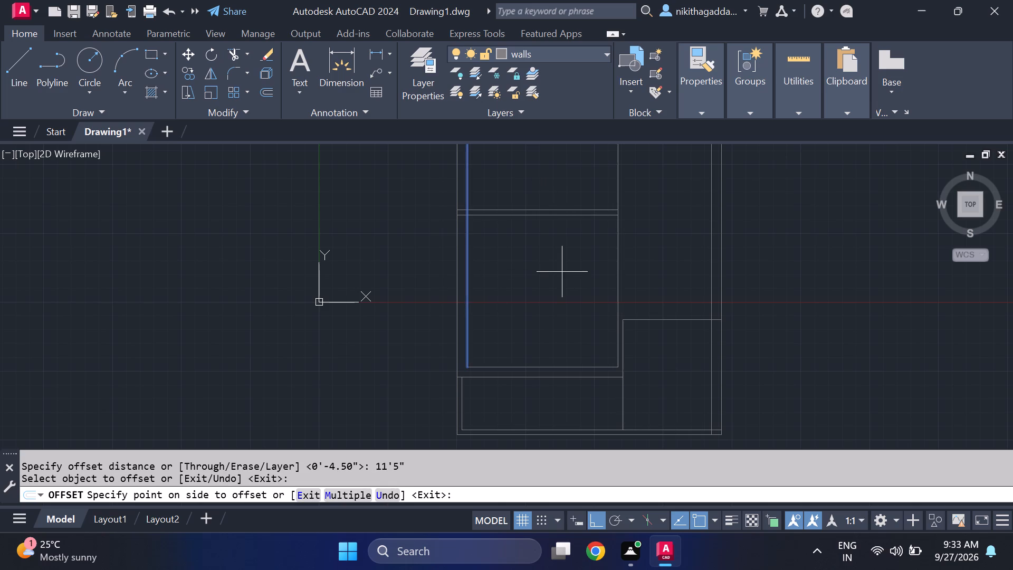
left_click(569, 268)
key("Escape")
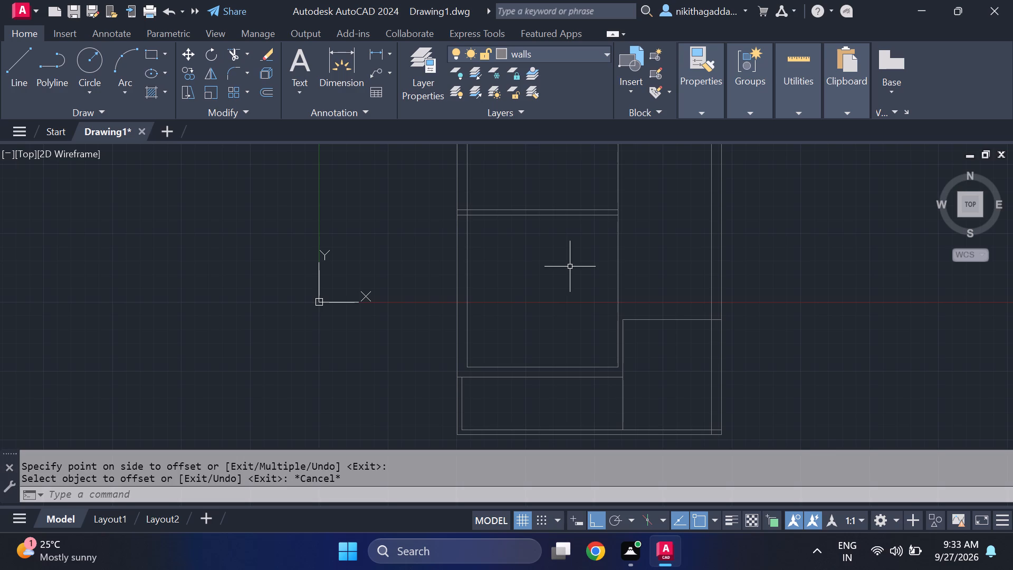
Draw a line from the lower right room's upper left corner up to the 4.5" partition's upper line level, and left to meet that line's end.
key("l")
key("Return")
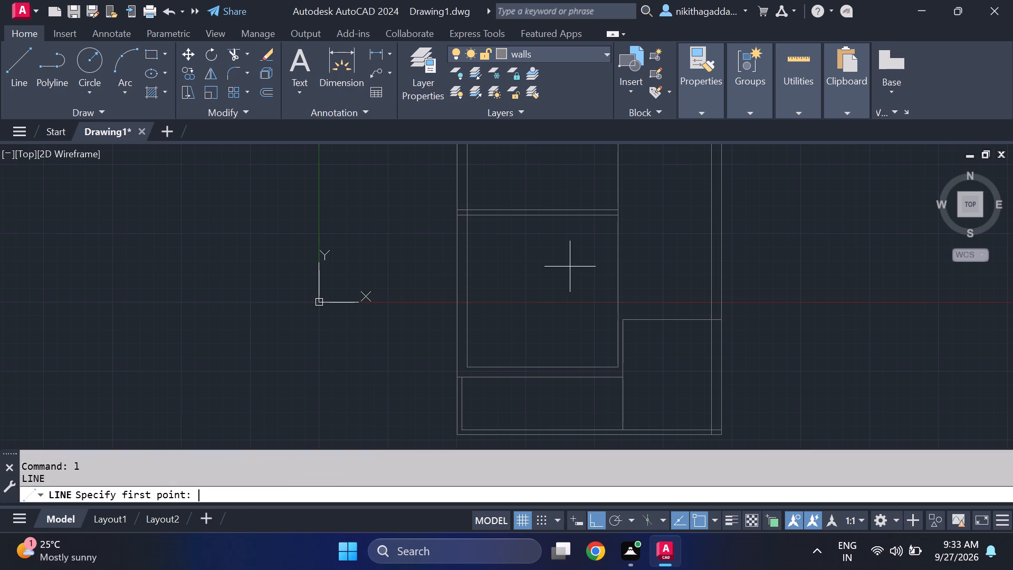
left_click(624, 316)
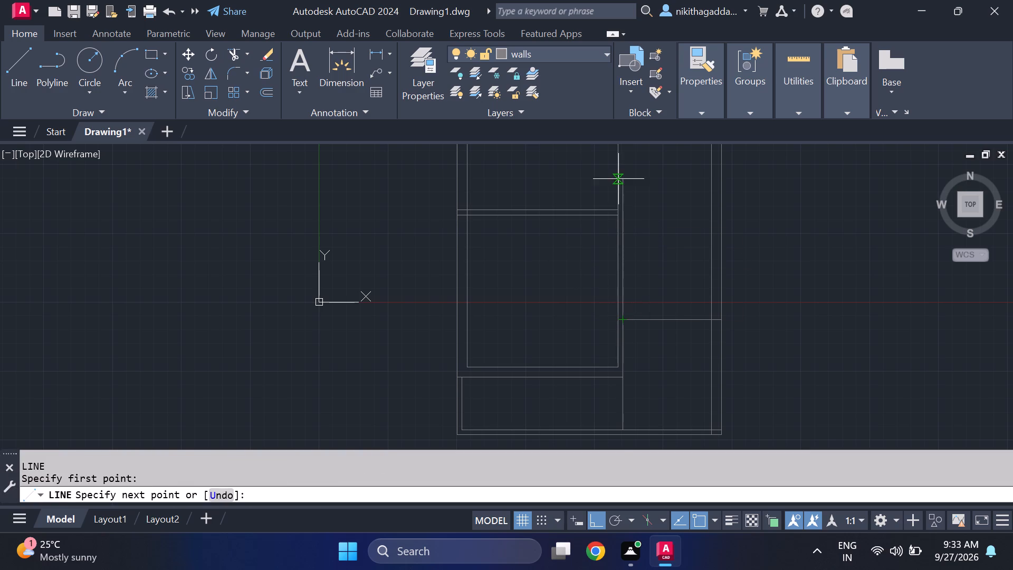
scroll(620, 204, "up", 2)
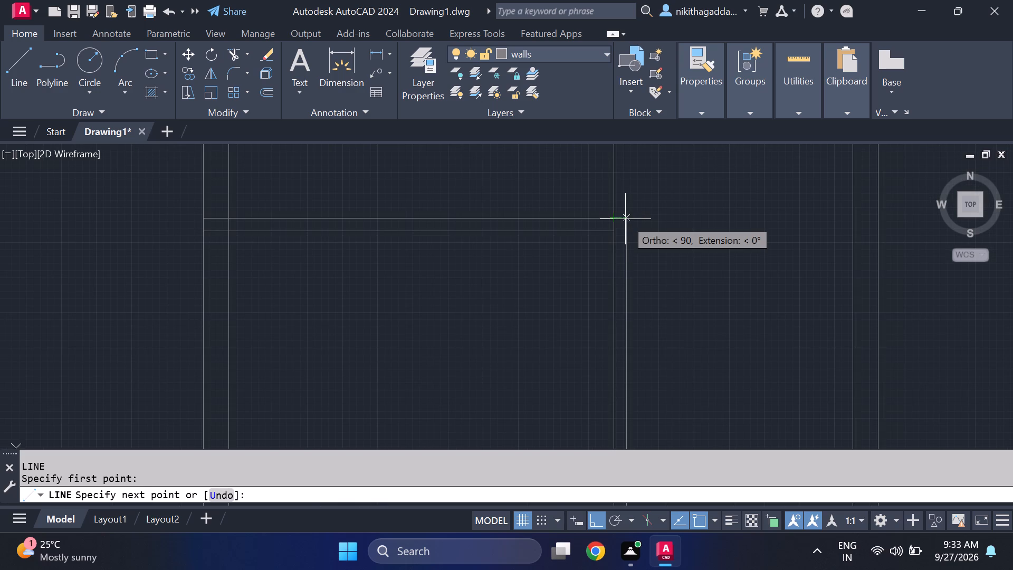
left_click(625, 219)
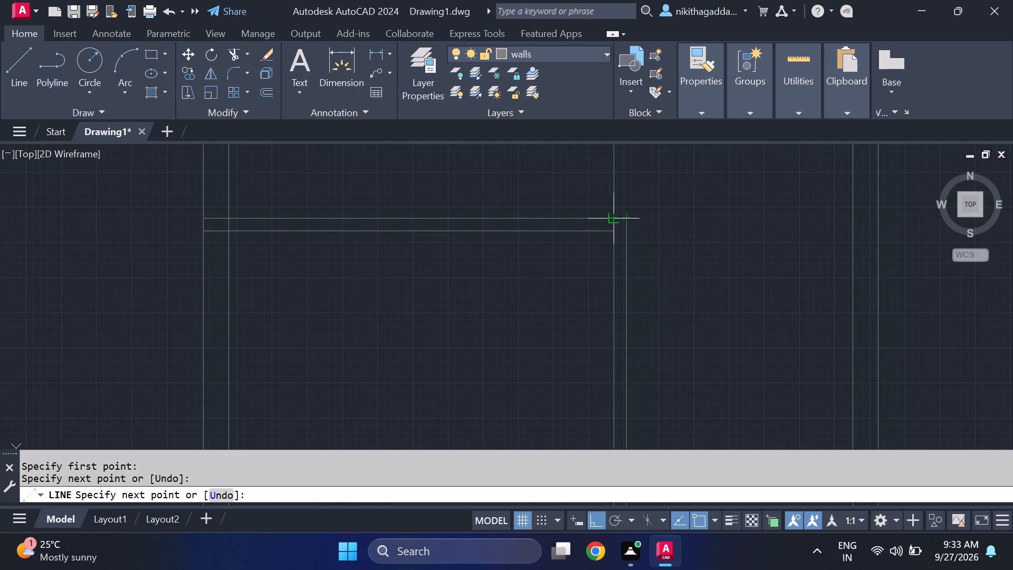
left_click(614, 220)
key("Escape")
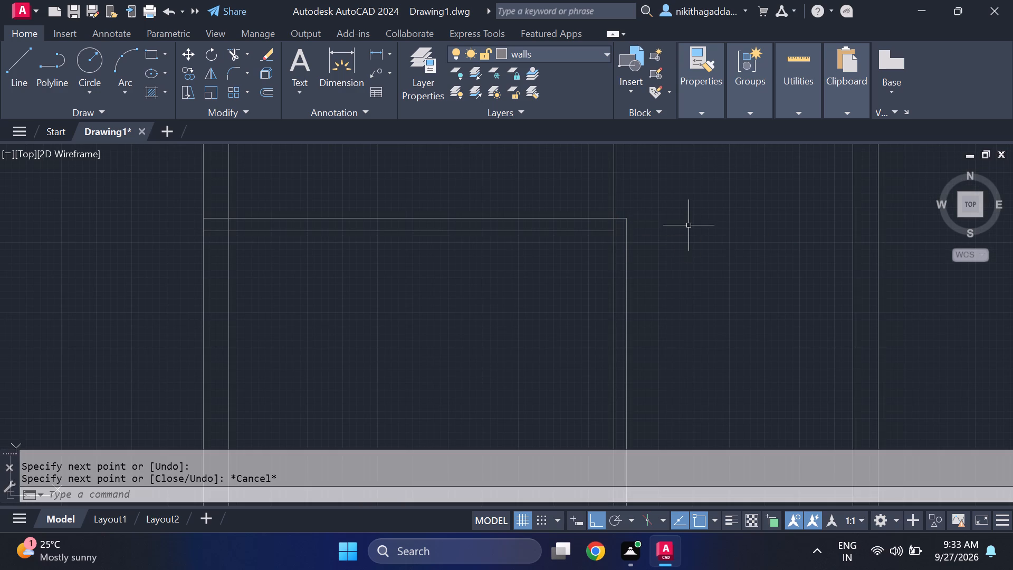
Trim the room's right-side line above the 4.5" partition and its short stub between the partition's two lines at the upper right corner.
scroll(703, 231, "down", 3)
scroll(709, 244, "up", 2)
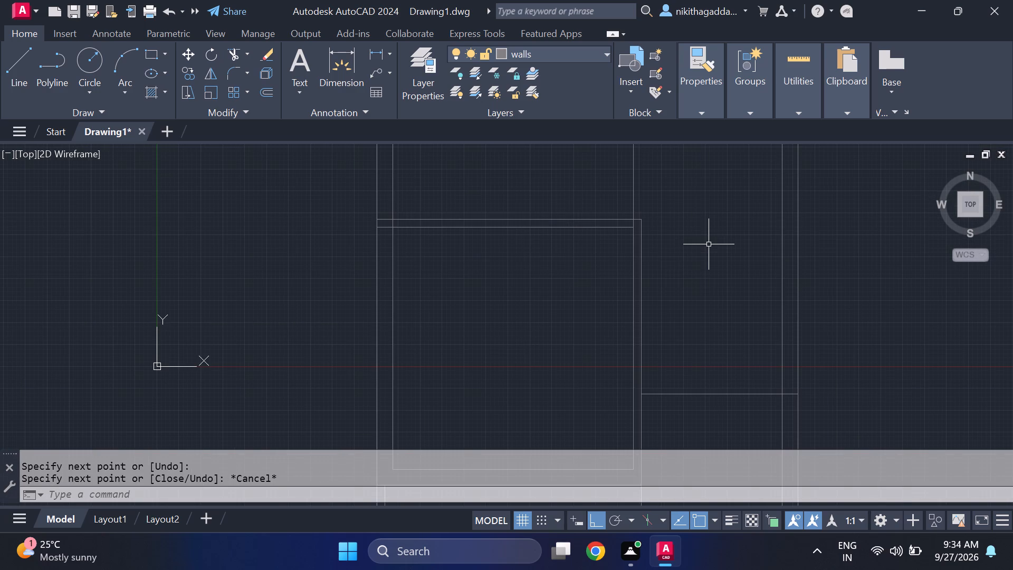
type("tr")
key("Return")
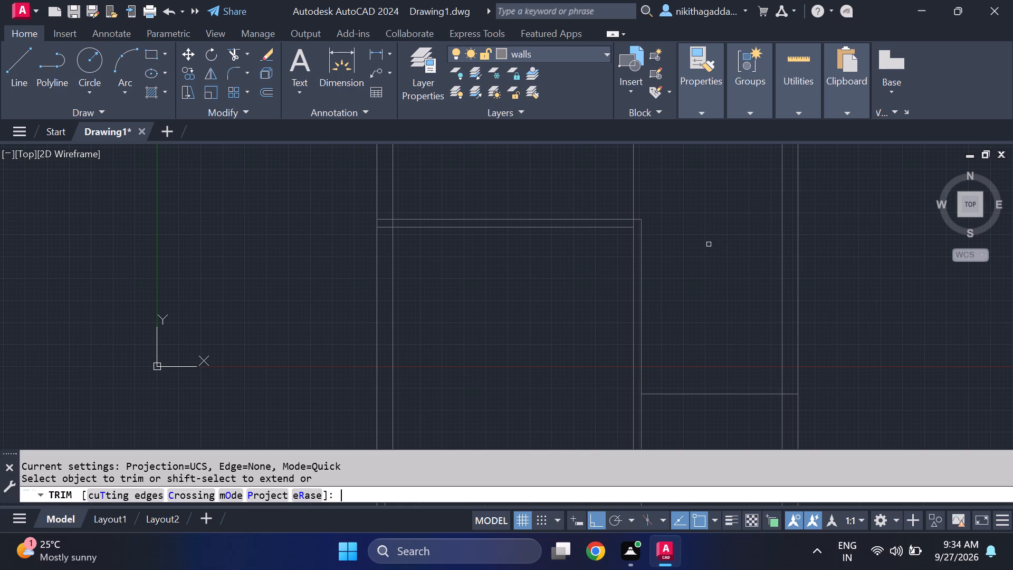
left_click_drag(657, 192, 517, 188)
scroll(600, 187, "down", 3)
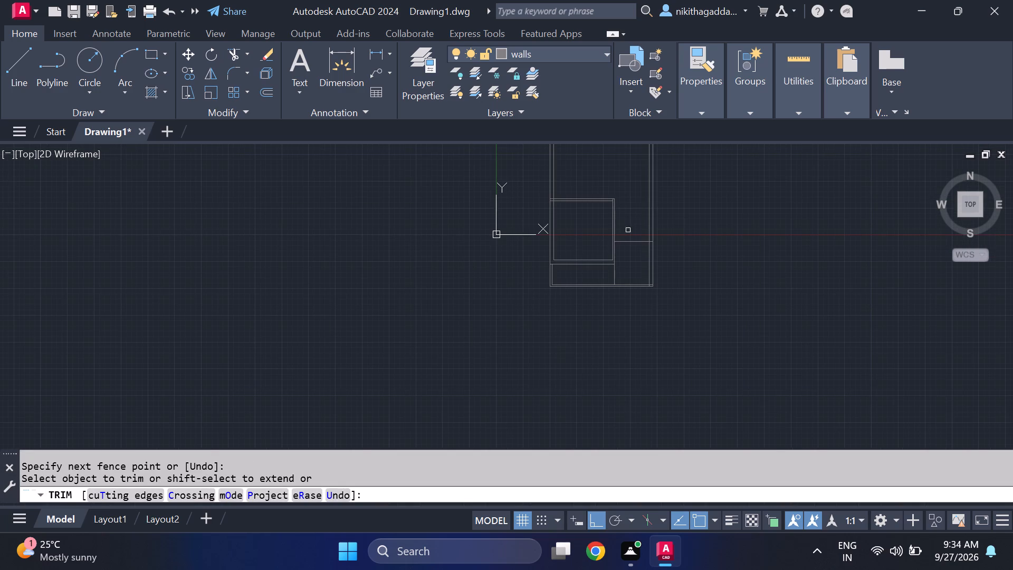
middle_click_drag(633, 192, 632, 220)
middle_click(632, 220)
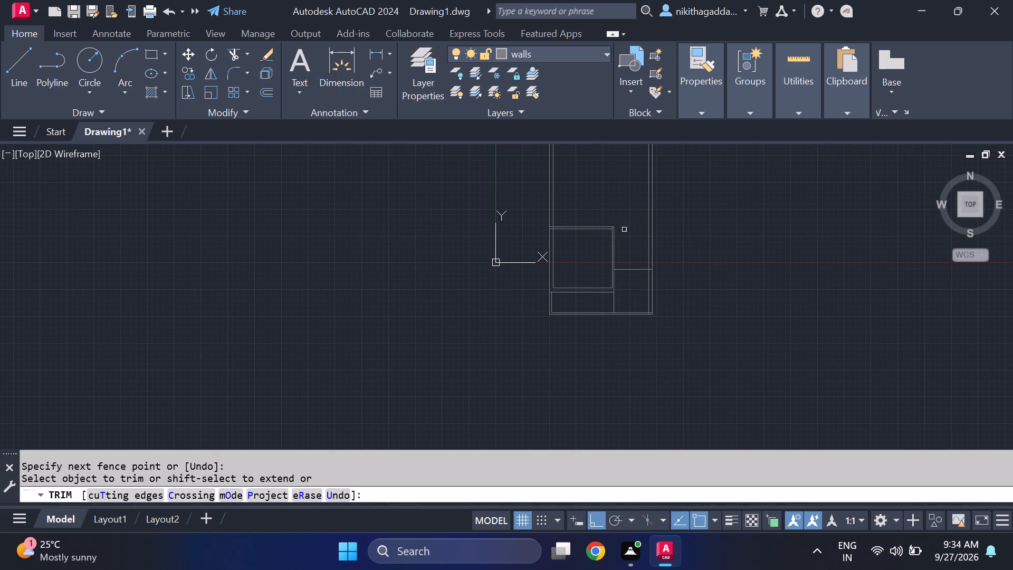
scroll(606, 241, "up", 4)
middle_click_drag(642, 179, 626, 247)
scroll(626, 247, "up", 1)
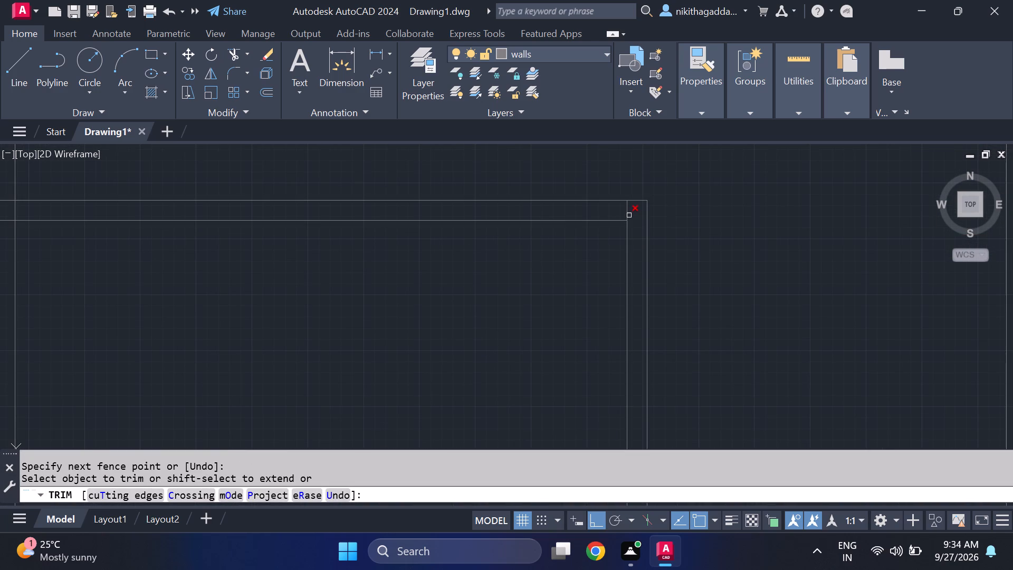
left_click(627, 211)
left_click(627, 211)
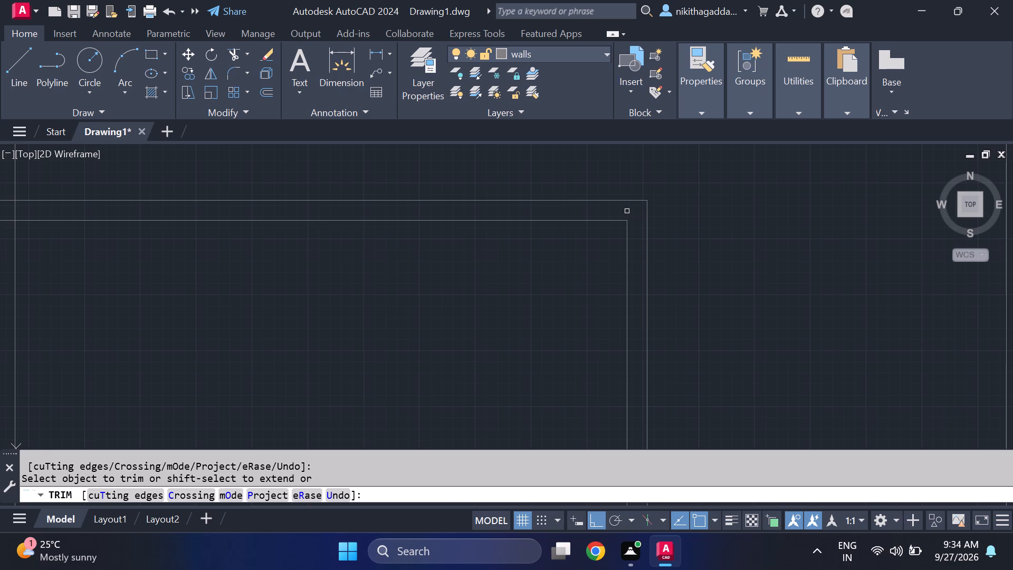
Trim the upper partition's two lines inside the left outer wall and the wall's inner line between them.
scroll(622, 231, "down", 3)
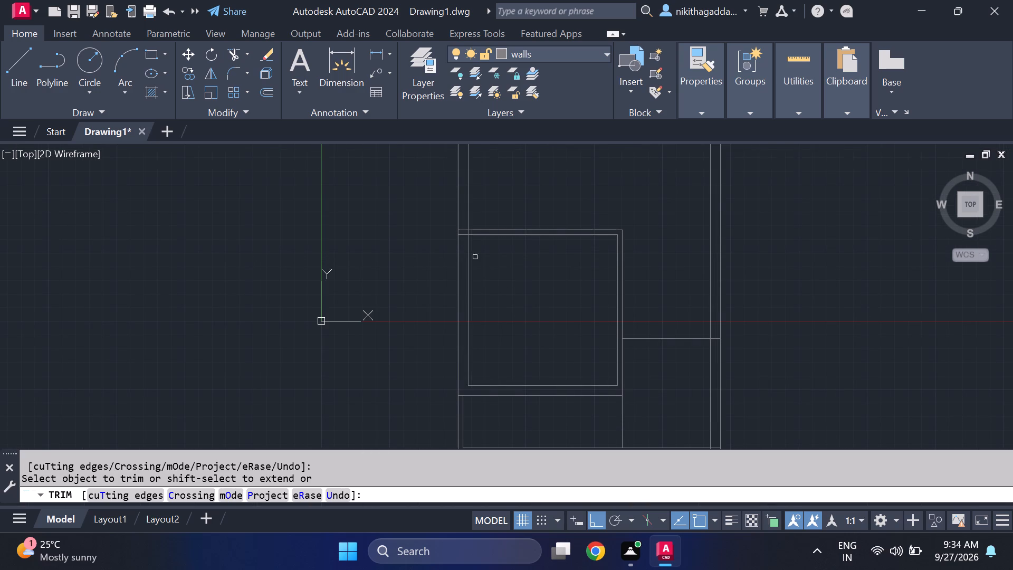
scroll(457, 225, "up", 3)
left_click_drag(481, 238, 488, 294)
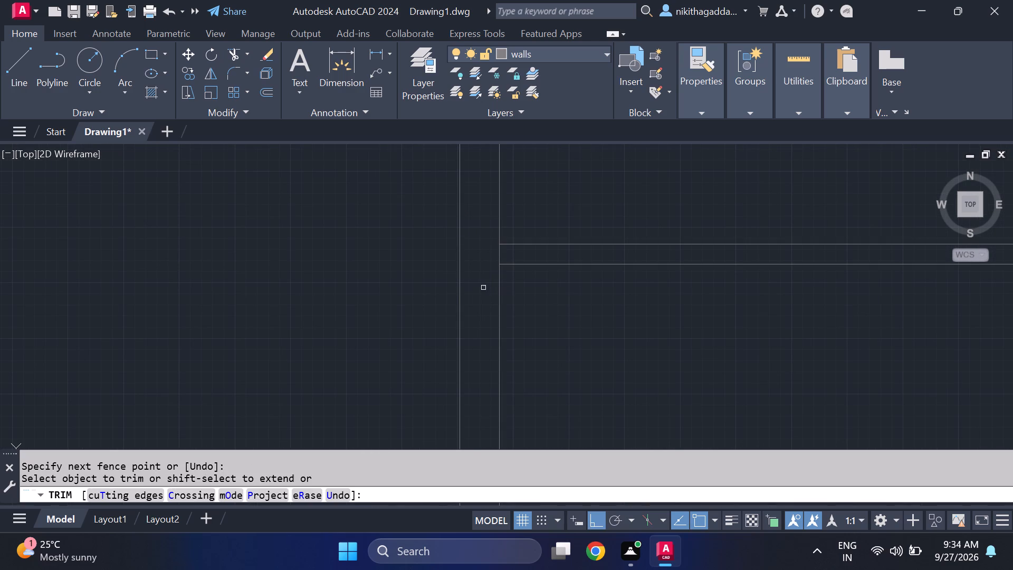
left_click(501, 254)
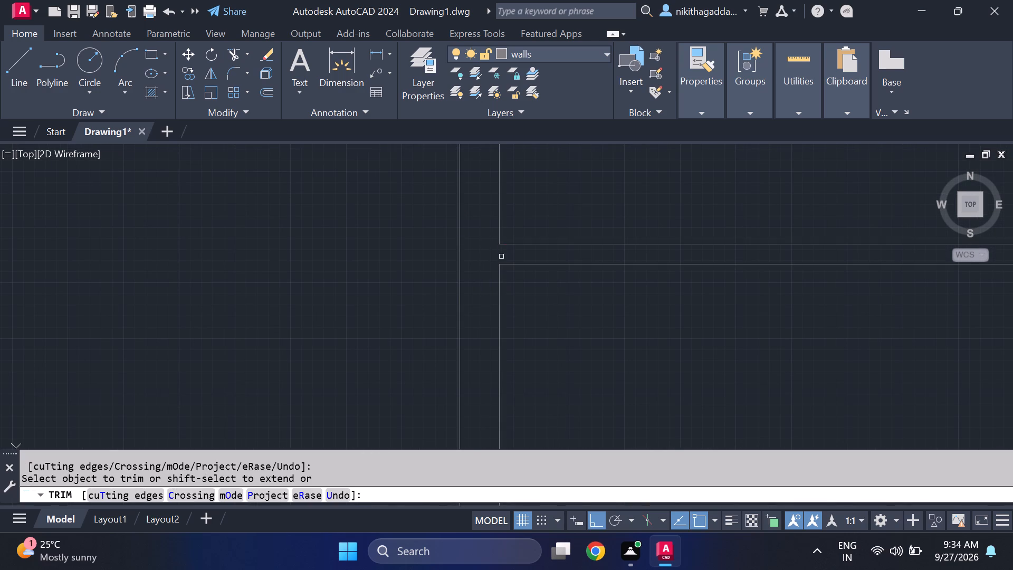
Trim the bottom wall's inner line inside the right outer wall and along the lower right room.
scroll(554, 310, "down", 4)
middle_click_drag(559, 347, 534, 241)
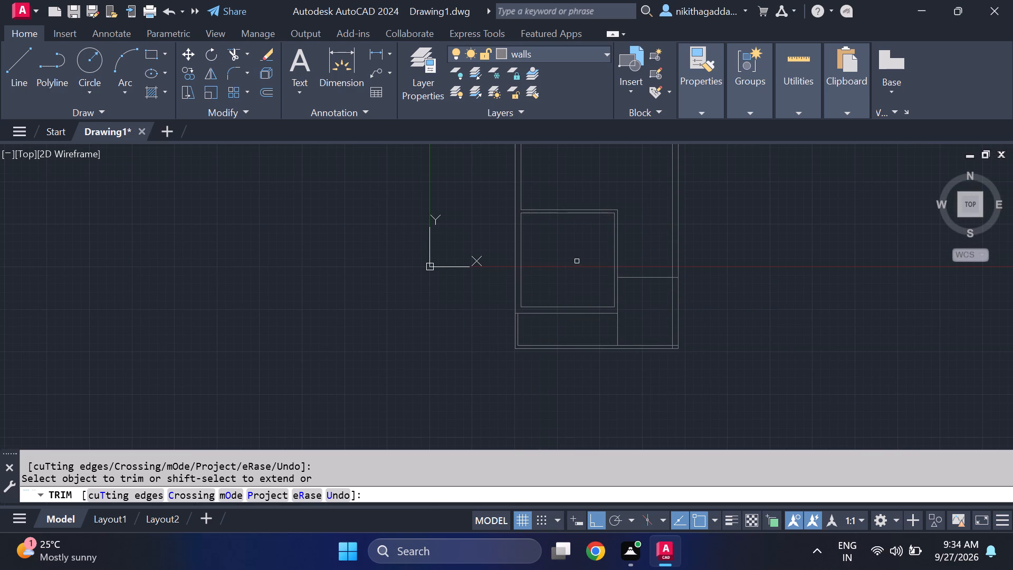
middle_click_drag(576, 261, 540, 282)
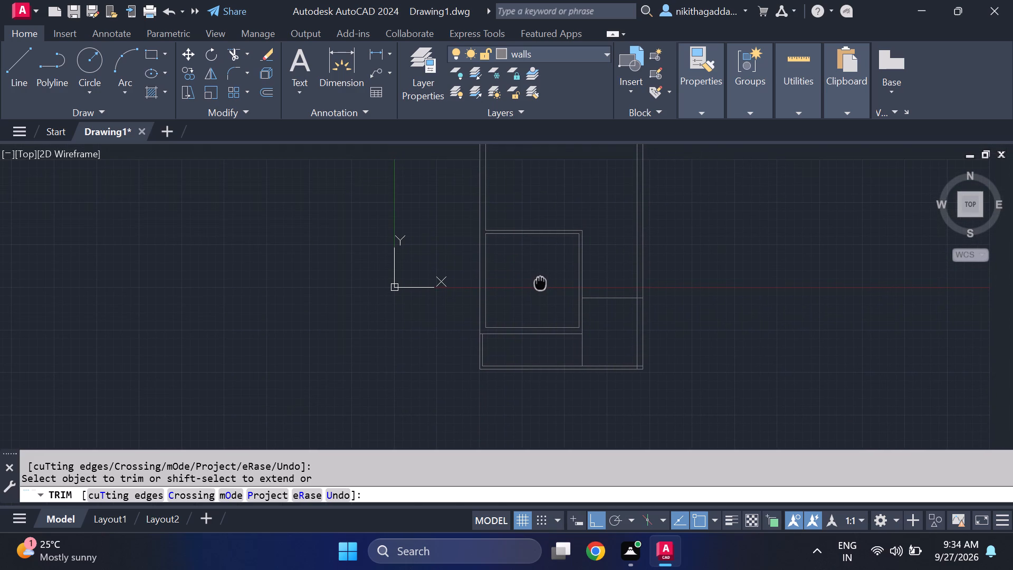
middle_click_drag(540, 282, 523, 238)
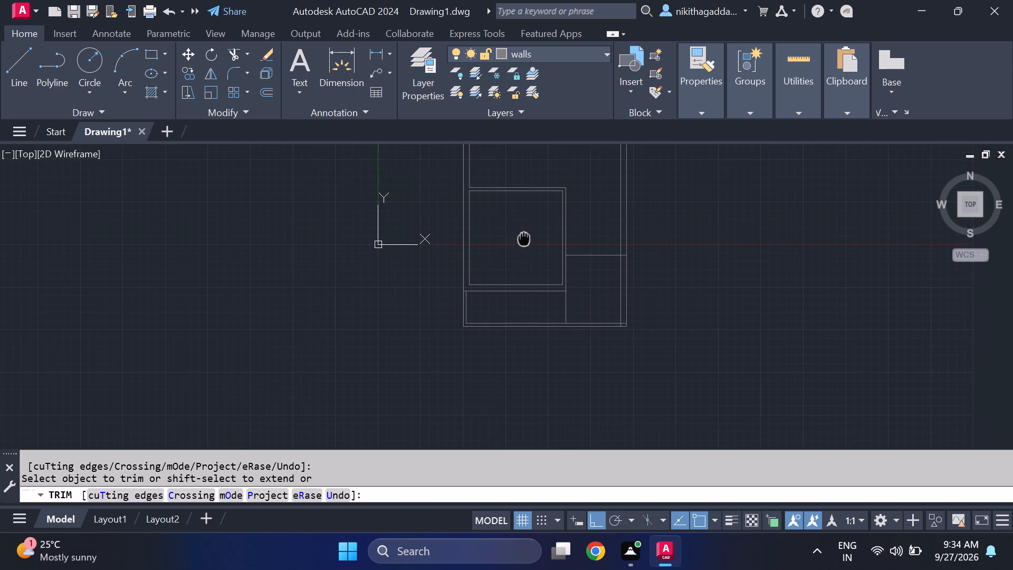
middle_click_drag(523, 238, 506, 212)
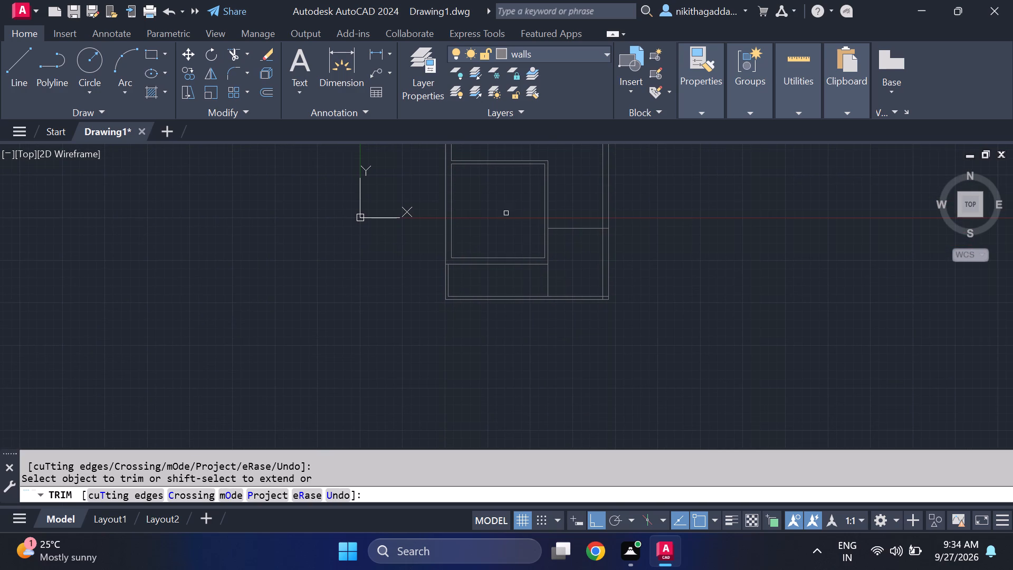
scroll(633, 307, "up", 2)
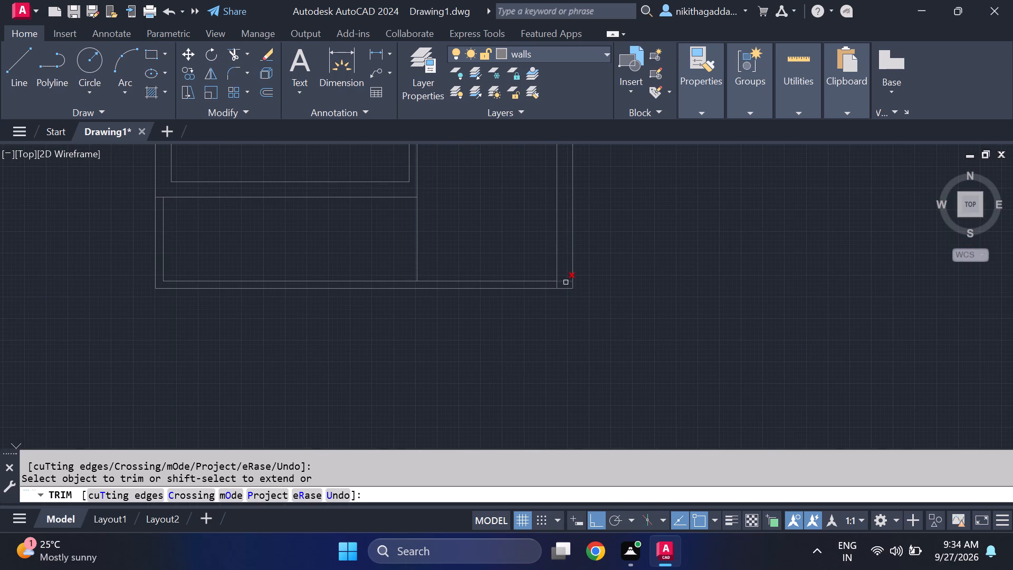
left_click(566, 282)
scroll(654, 249, "down", 2)
middle_click_drag(657, 253, 678, 299)
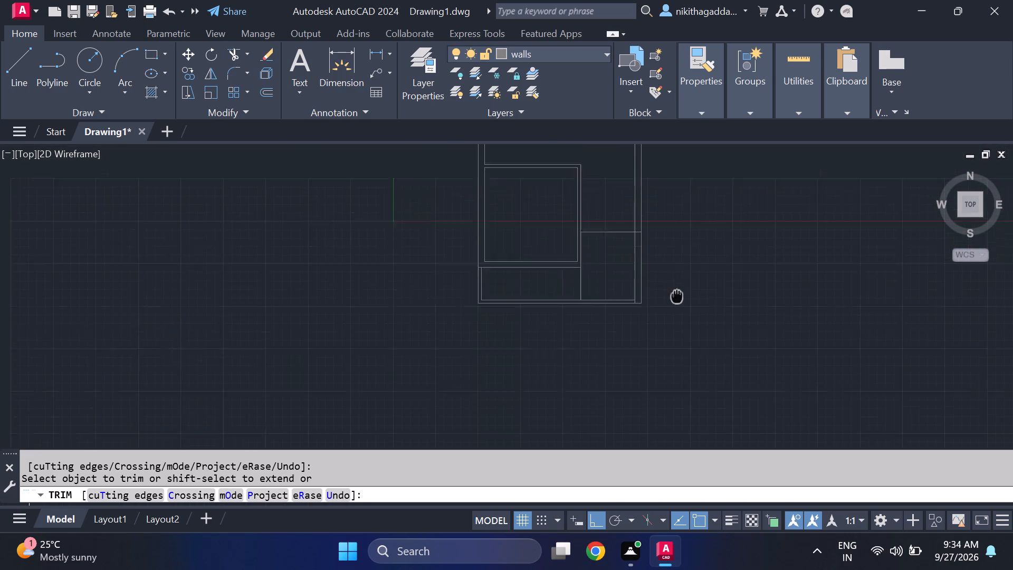
middle_click_drag(678, 299, 690, 366)
middle_click(690, 366)
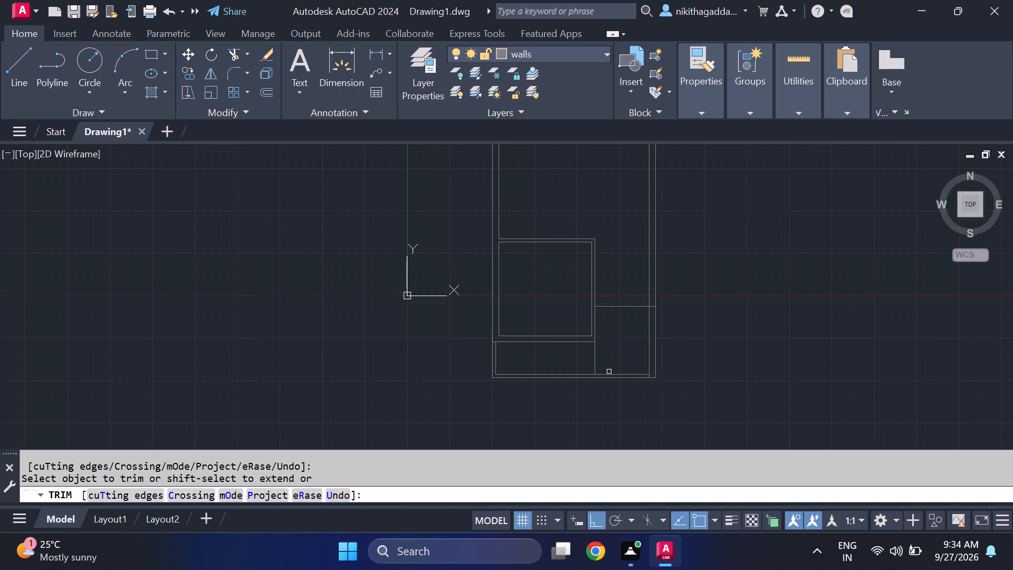
left_click(608, 374)
middle_click_drag(707, 273, 711, 291)
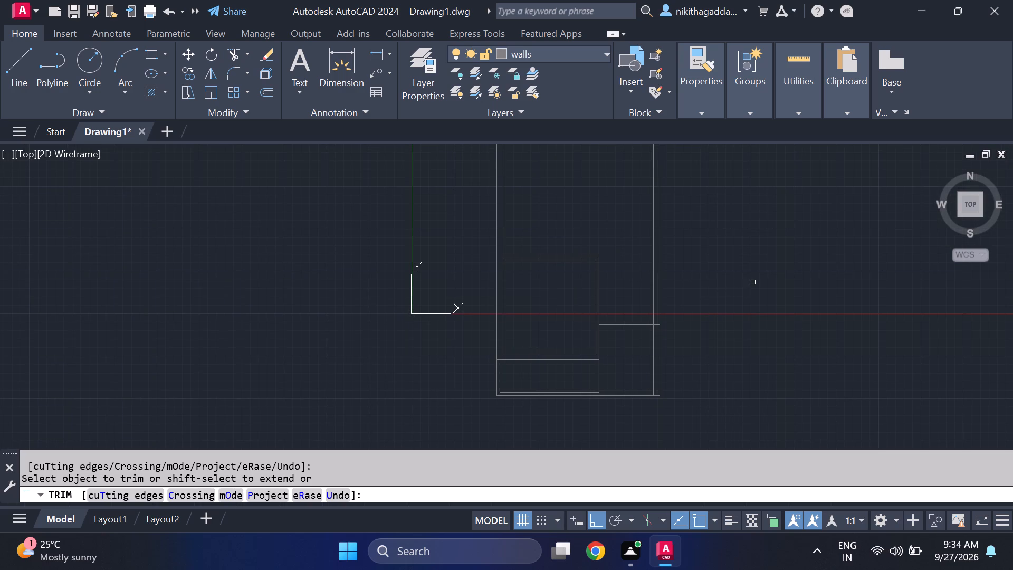
middle_click_drag(732, 302, 668, 310)
scroll(665, 306, "up", 1)
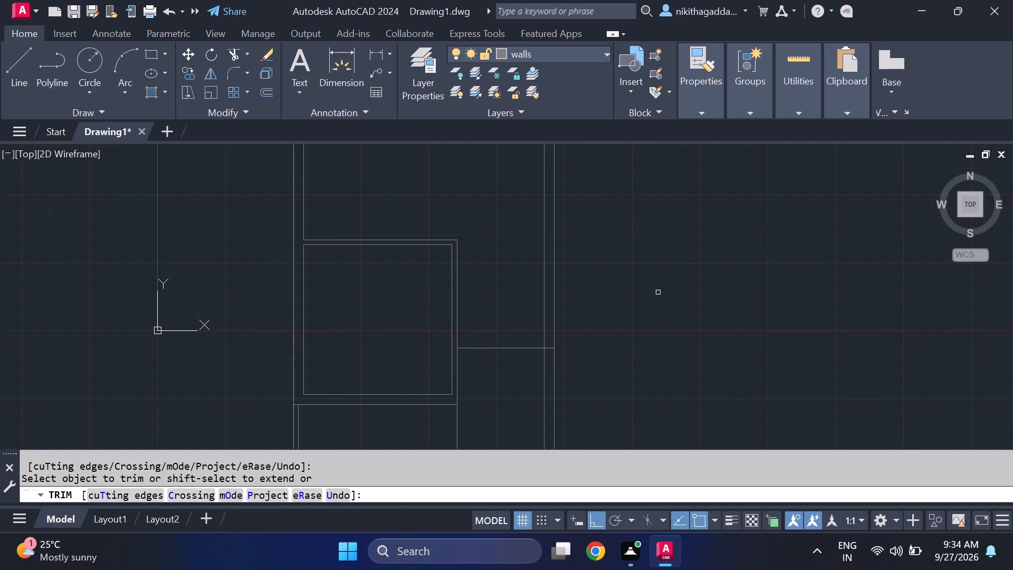
key("Escape")
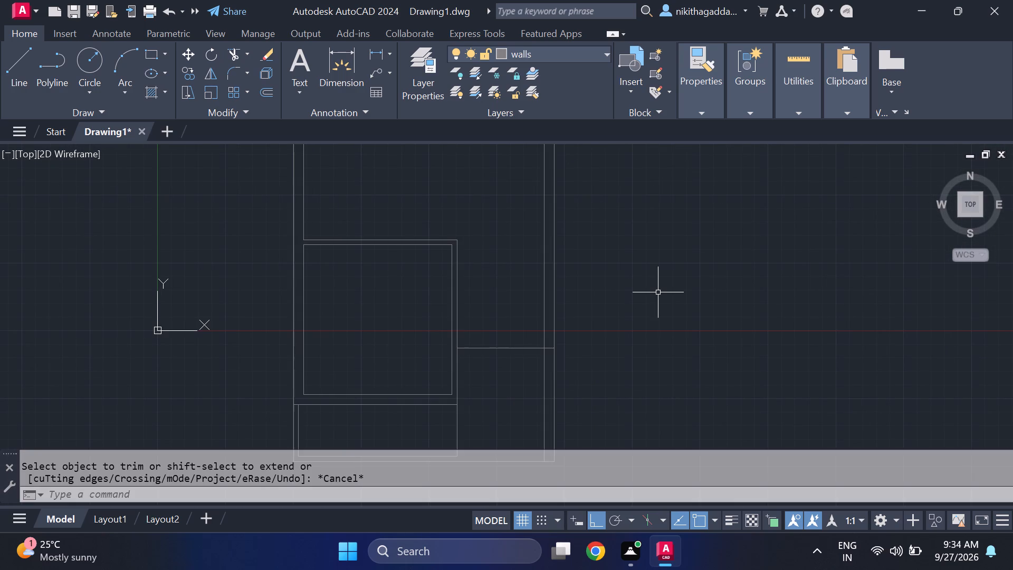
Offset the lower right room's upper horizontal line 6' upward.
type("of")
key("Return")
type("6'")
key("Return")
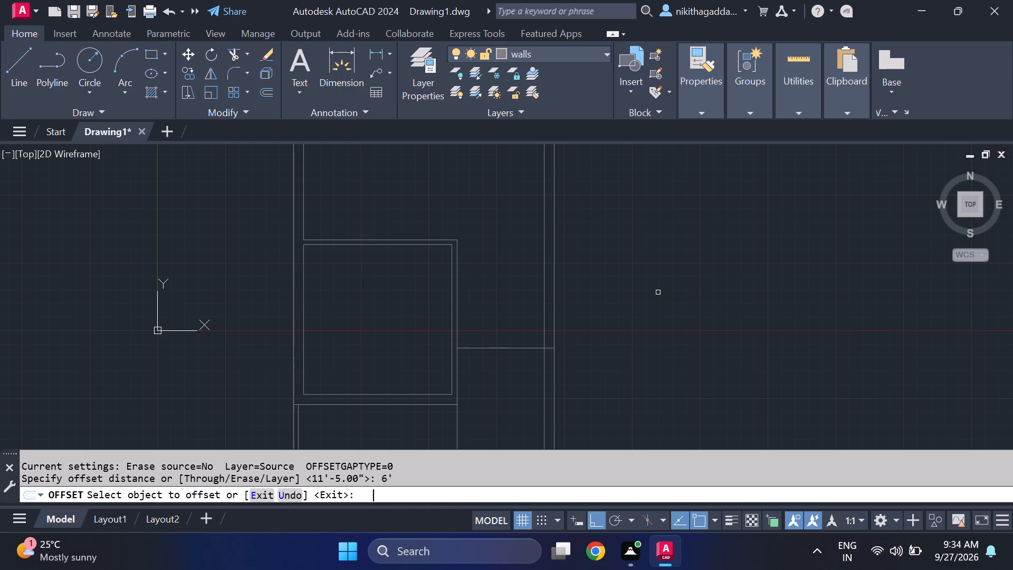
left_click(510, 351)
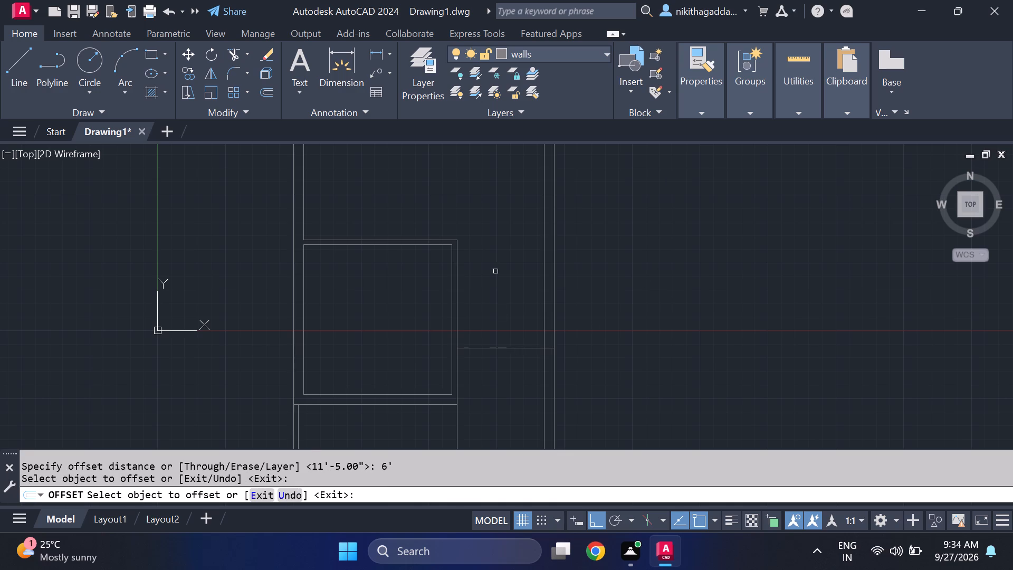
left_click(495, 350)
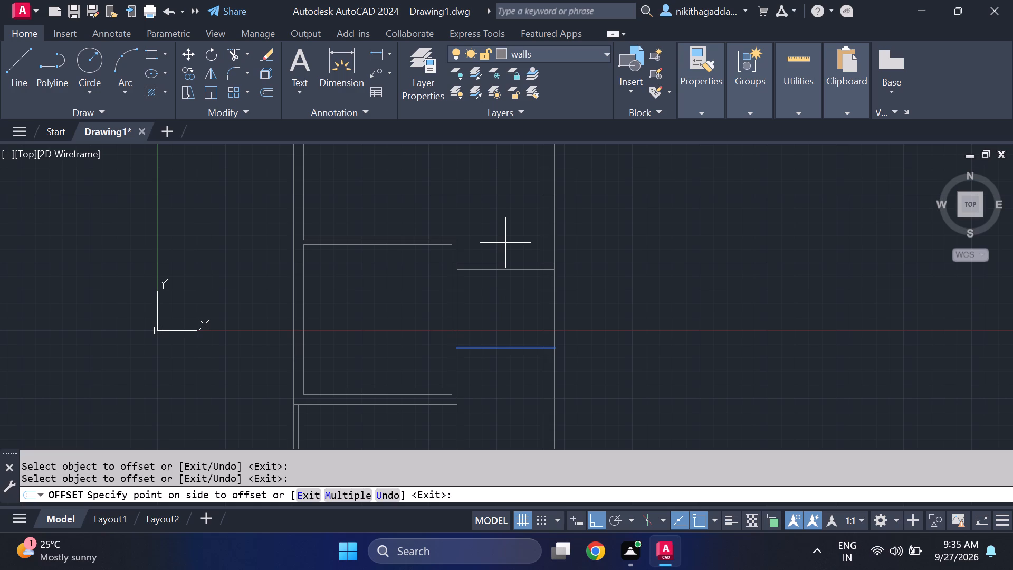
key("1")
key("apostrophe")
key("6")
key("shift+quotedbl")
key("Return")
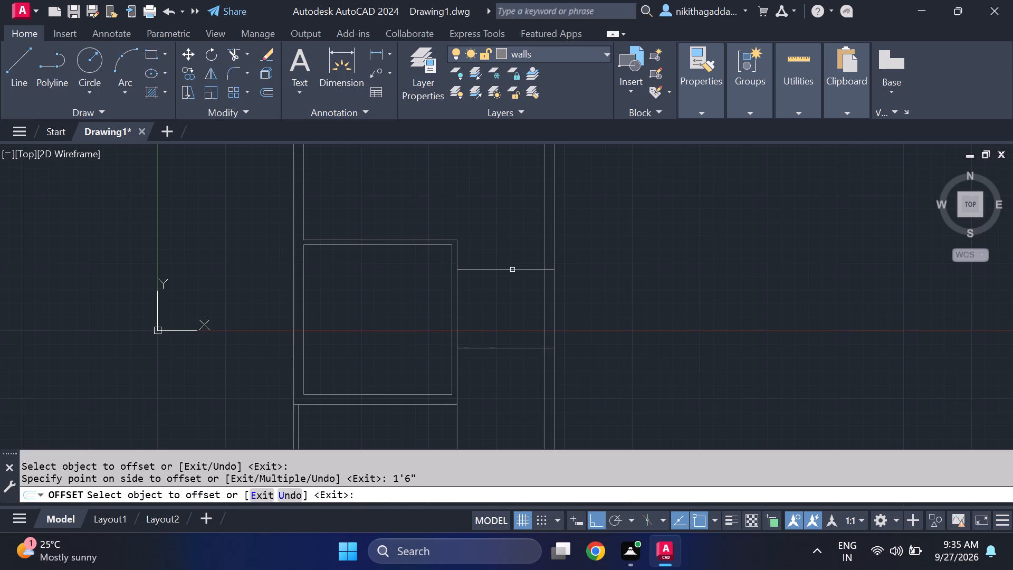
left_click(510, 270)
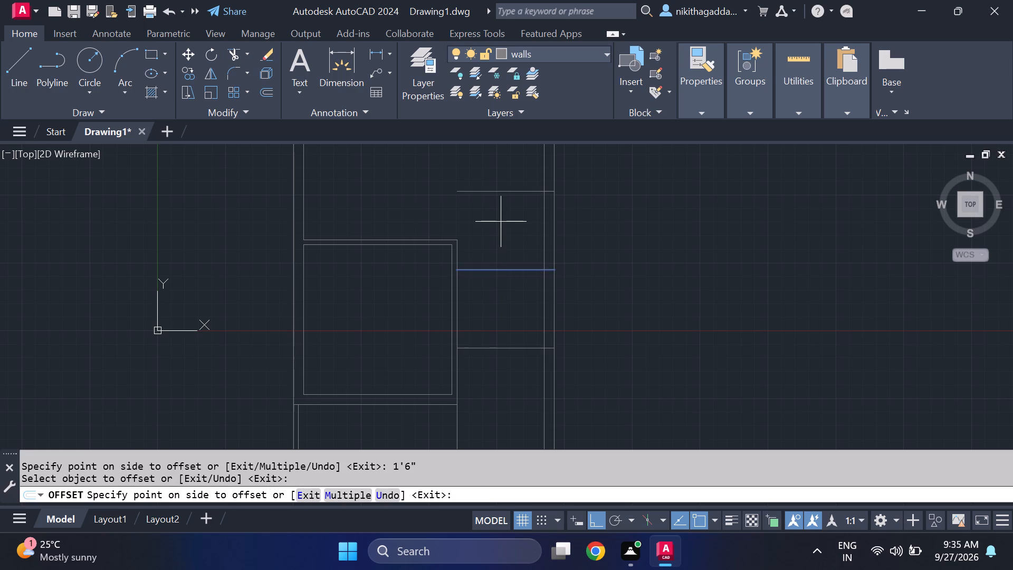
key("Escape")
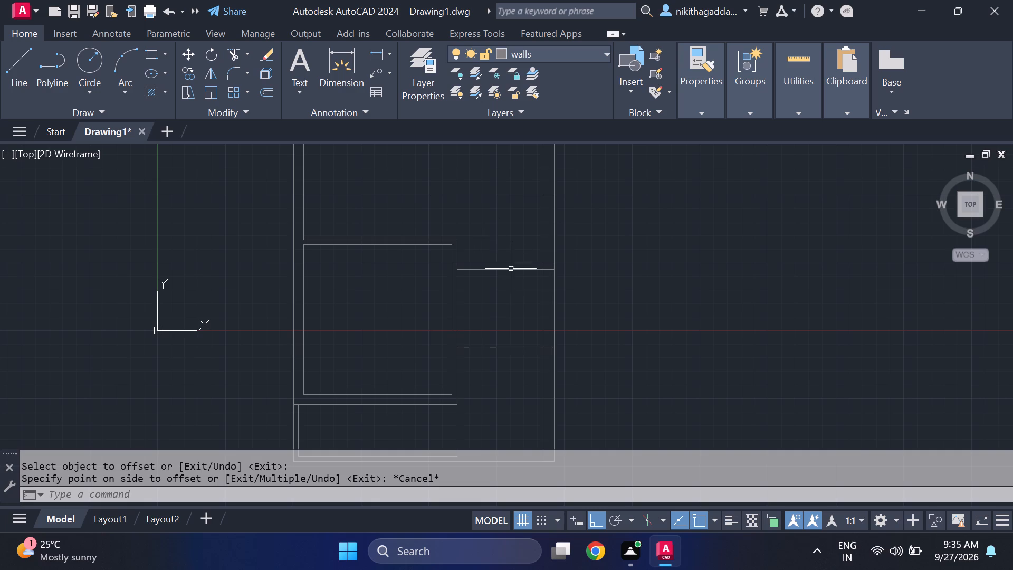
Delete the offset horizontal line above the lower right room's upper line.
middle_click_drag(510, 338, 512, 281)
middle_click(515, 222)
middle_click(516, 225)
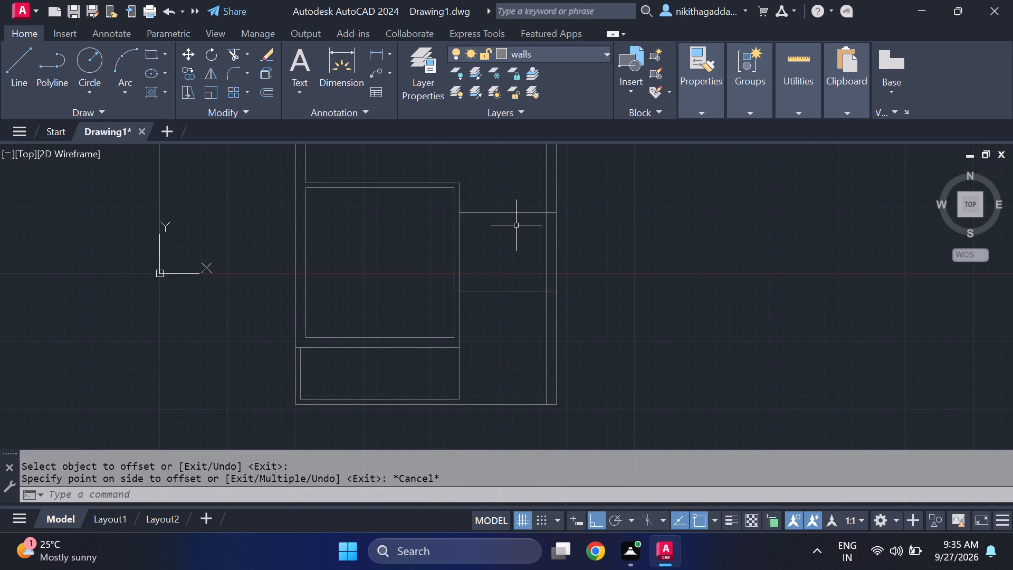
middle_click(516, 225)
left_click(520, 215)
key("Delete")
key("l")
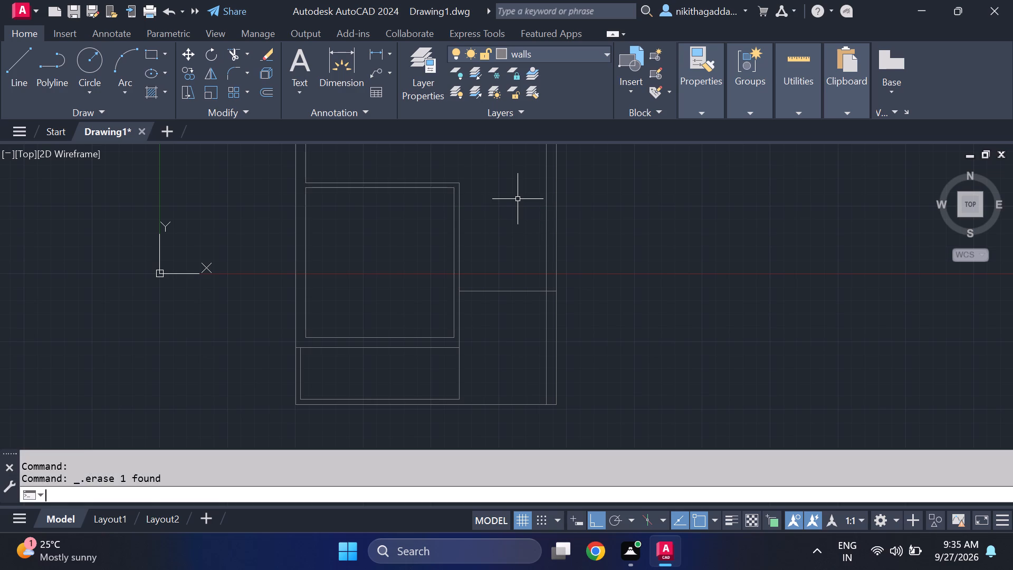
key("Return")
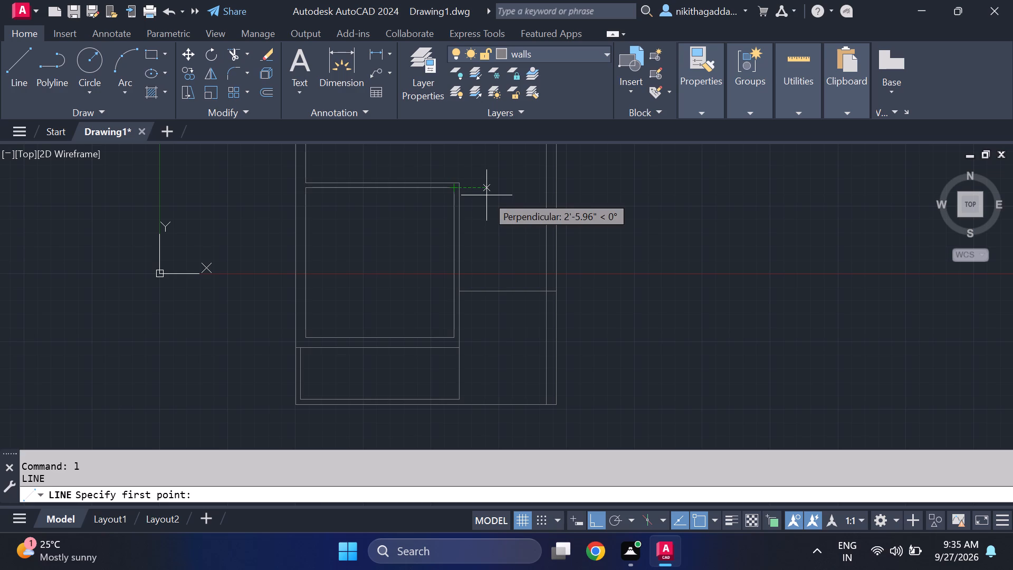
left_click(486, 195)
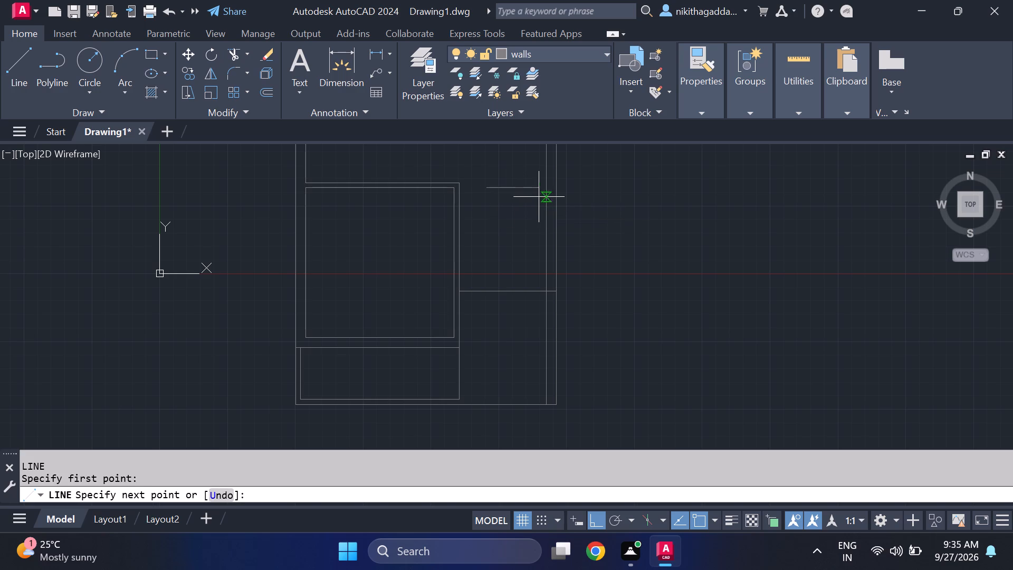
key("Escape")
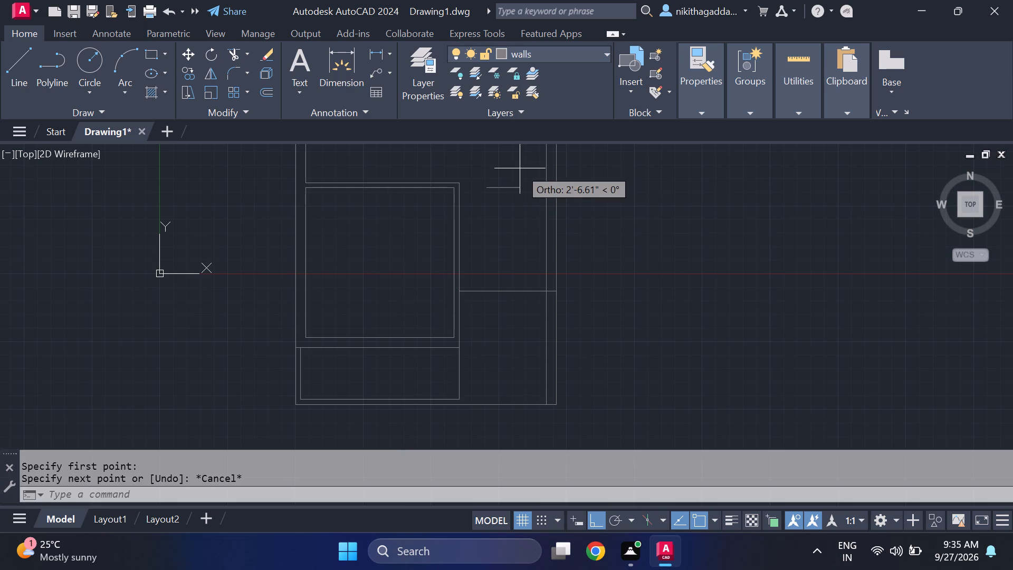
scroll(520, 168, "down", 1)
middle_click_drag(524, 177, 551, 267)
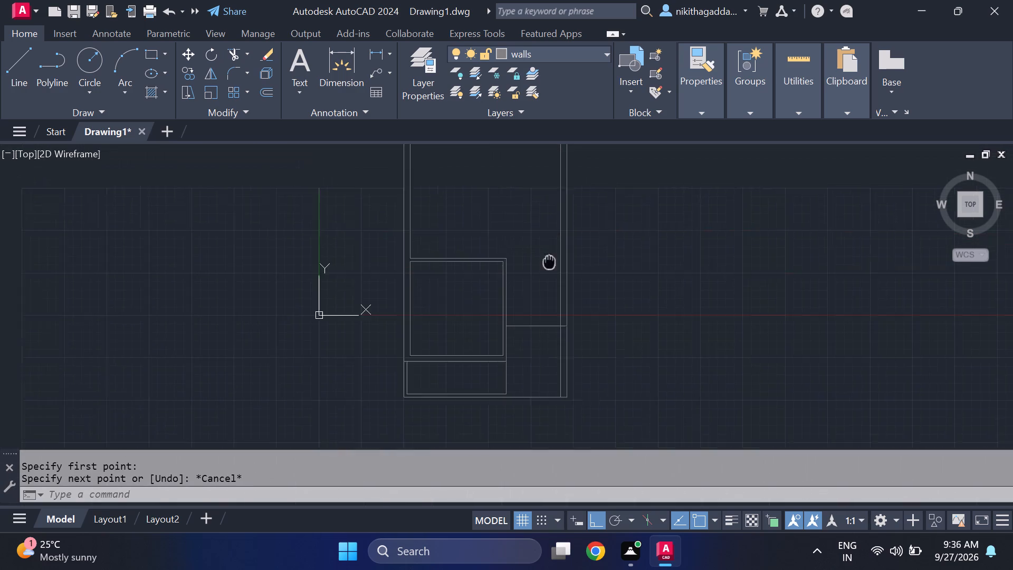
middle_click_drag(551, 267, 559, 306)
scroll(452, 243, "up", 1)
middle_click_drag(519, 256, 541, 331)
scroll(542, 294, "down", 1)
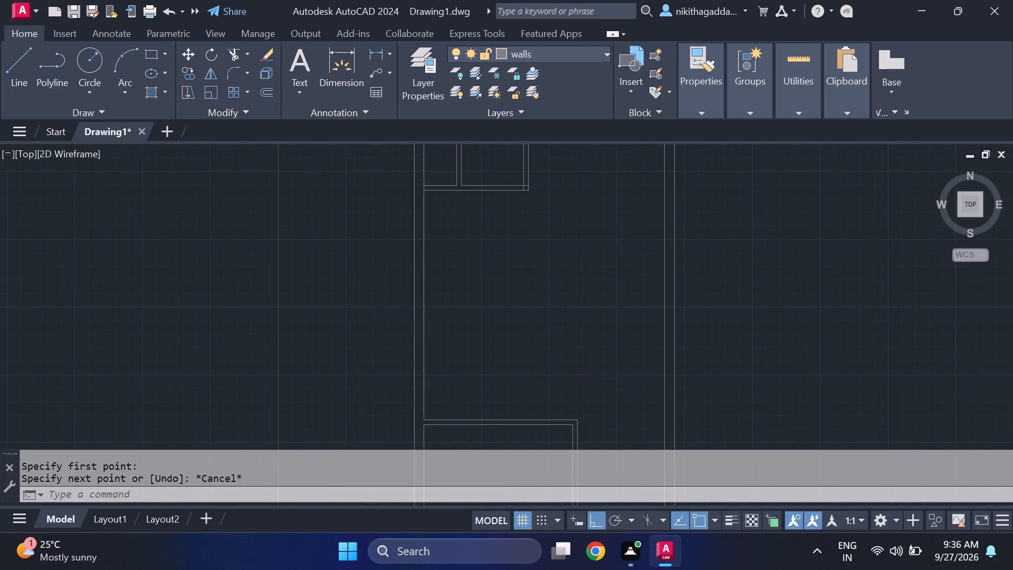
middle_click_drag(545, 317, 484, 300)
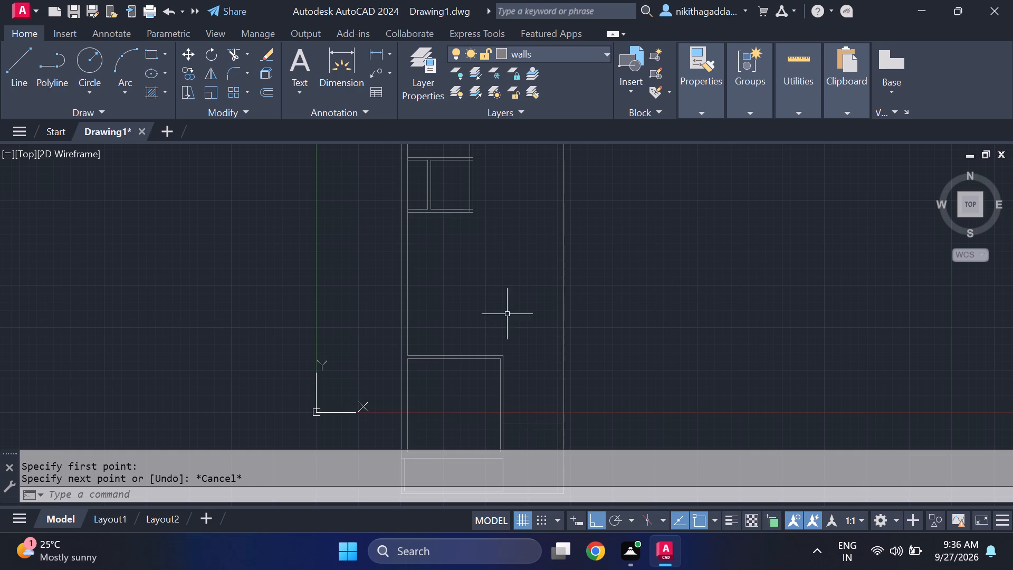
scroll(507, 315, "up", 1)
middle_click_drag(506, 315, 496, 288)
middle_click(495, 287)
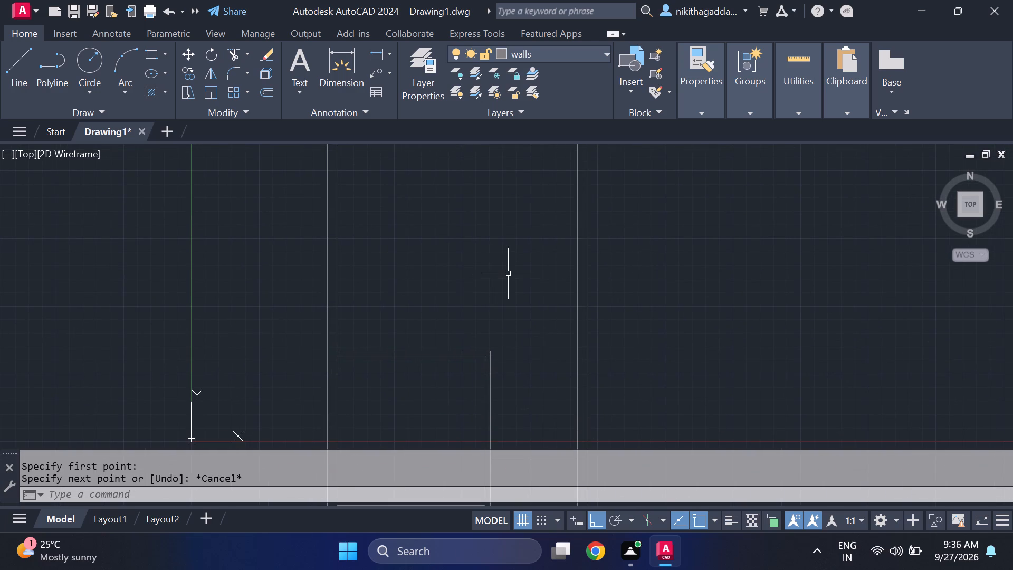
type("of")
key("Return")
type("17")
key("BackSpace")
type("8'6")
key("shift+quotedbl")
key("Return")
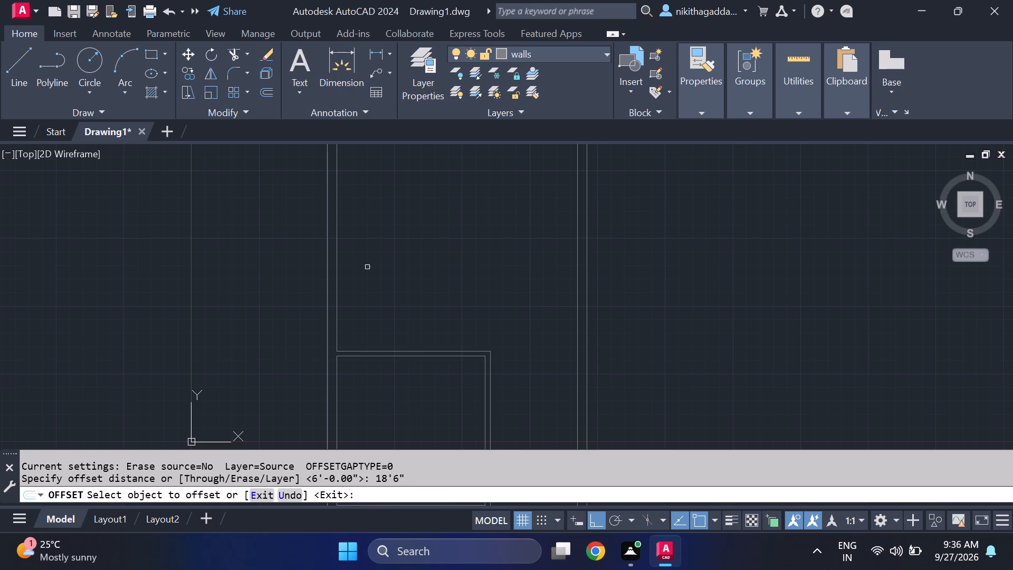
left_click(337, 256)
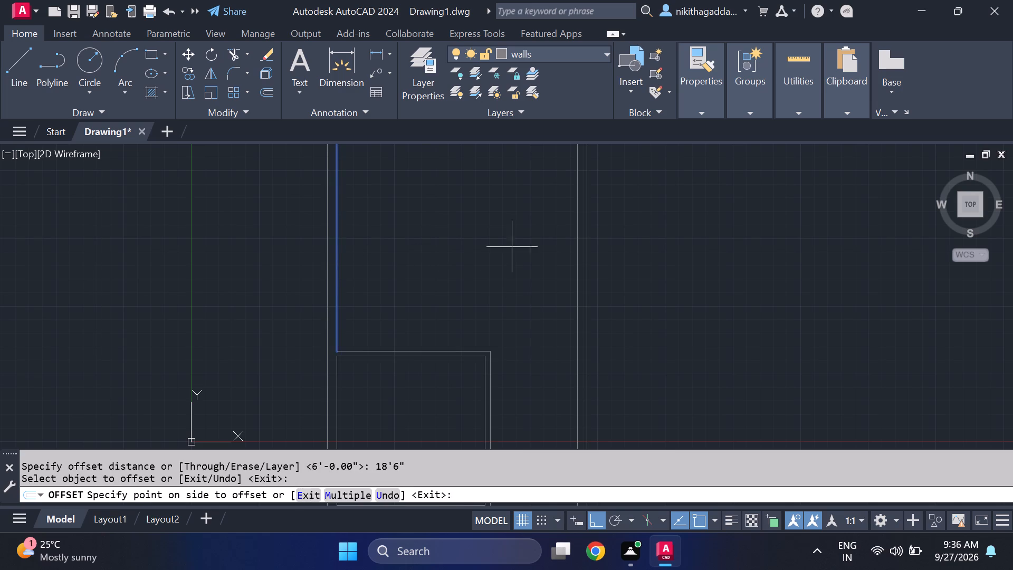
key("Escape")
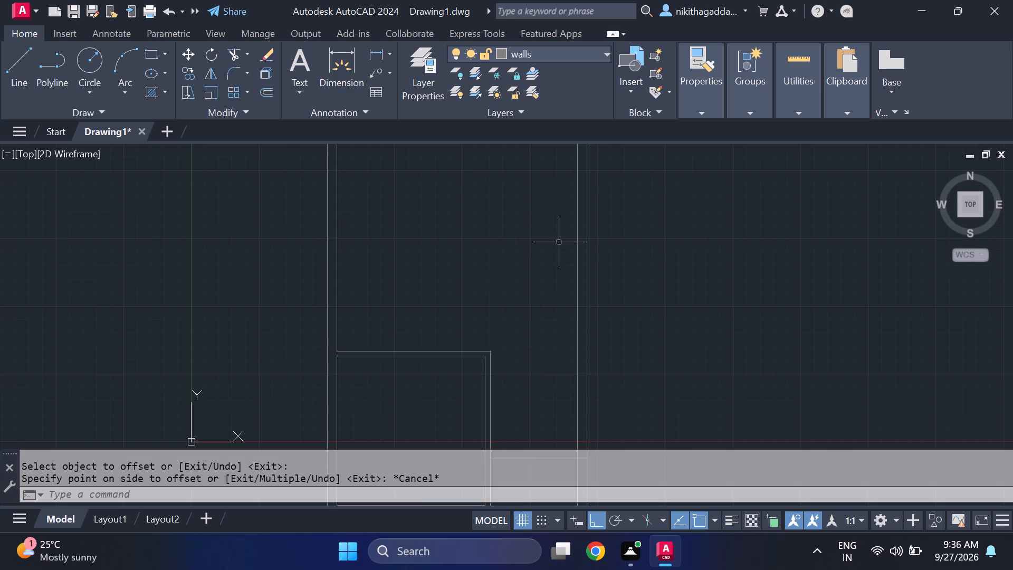
Offset the outer top line of the large lower left room 11'6" upward.
scroll(558, 274, "down", 1)
scroll(460, 234, "down", 1)
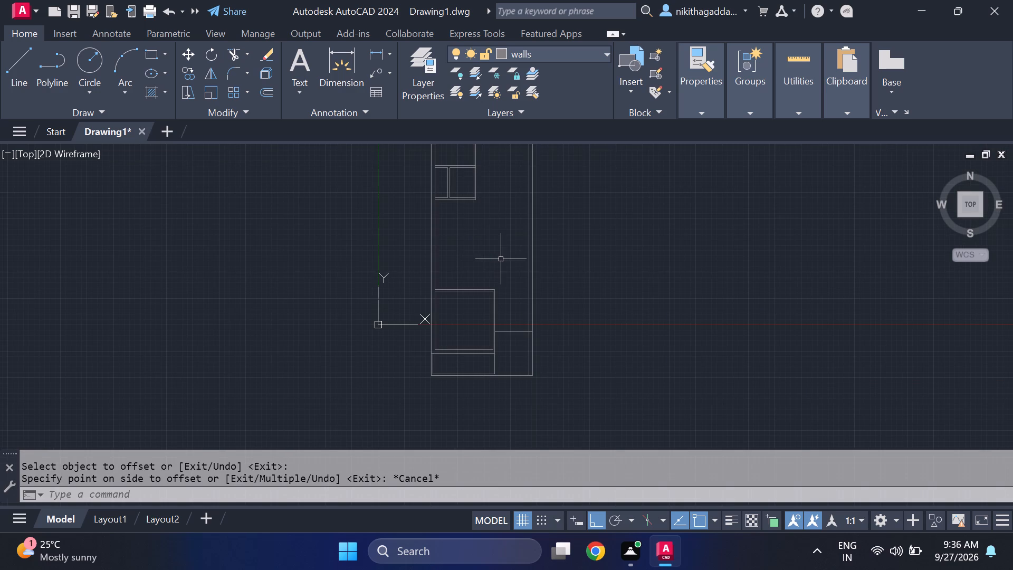
middle_click_drag(508, 270, 514, 236)
scroll(510, 255, "up", 1)
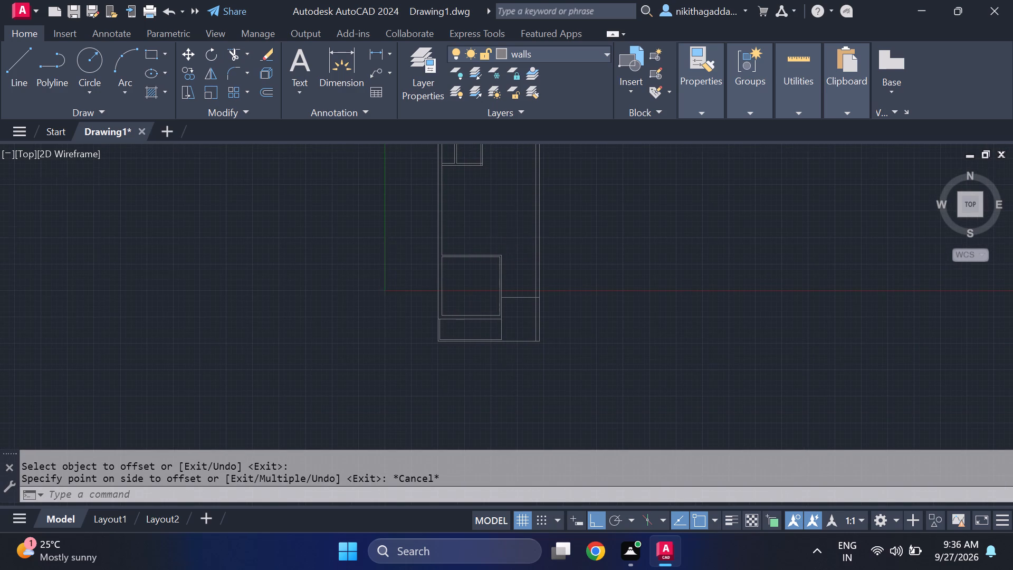
scroll(500, 226, "up", 2)
type("of")
key("Return")
type("11")
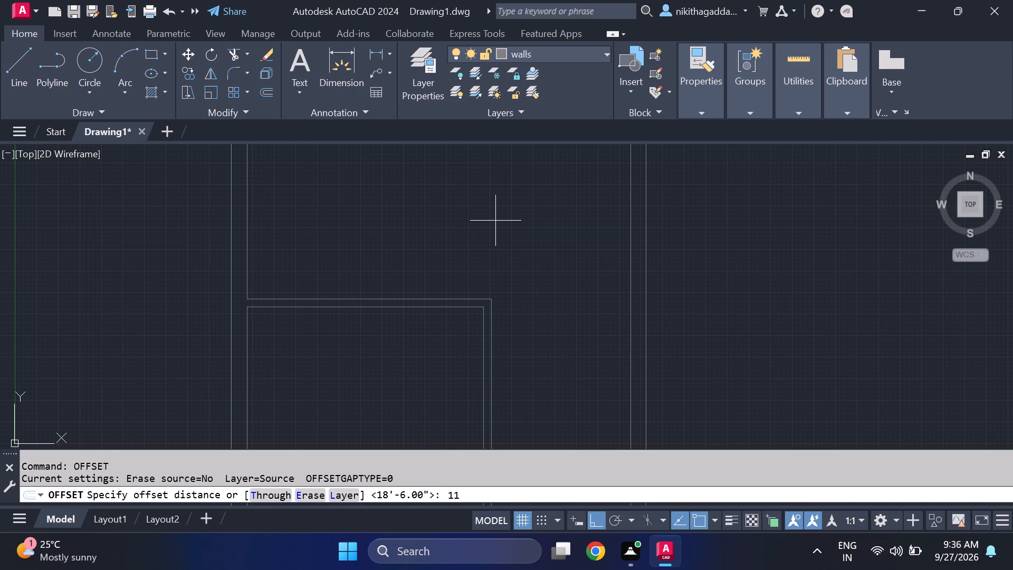
key("apostrophe")
key("6")
key("shift+quotedbl")
key("Return")
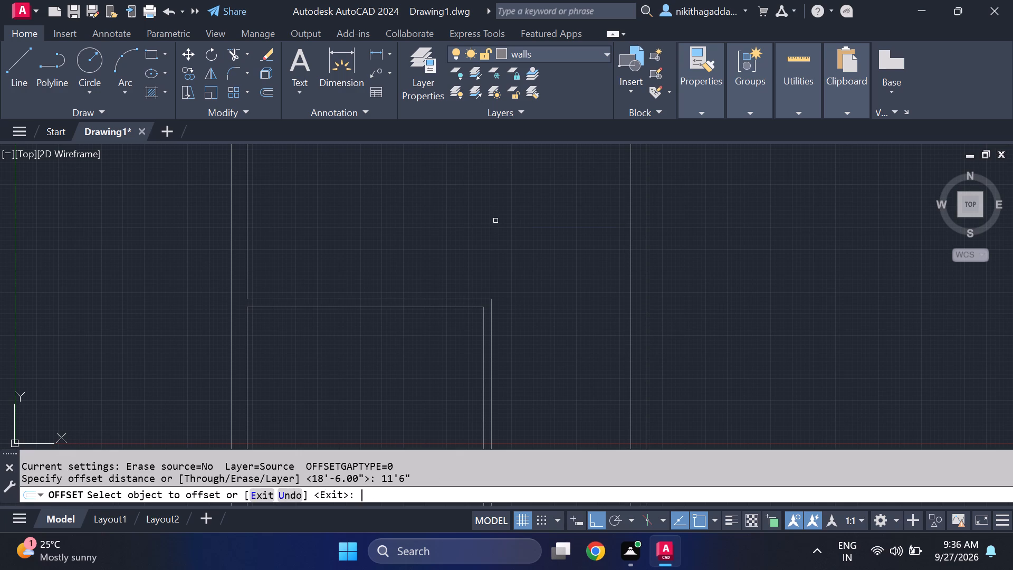
left_click(357, 298)
scroll(372, 192, "down", 2)
middle_click_drag(373, 194, 385, 319)
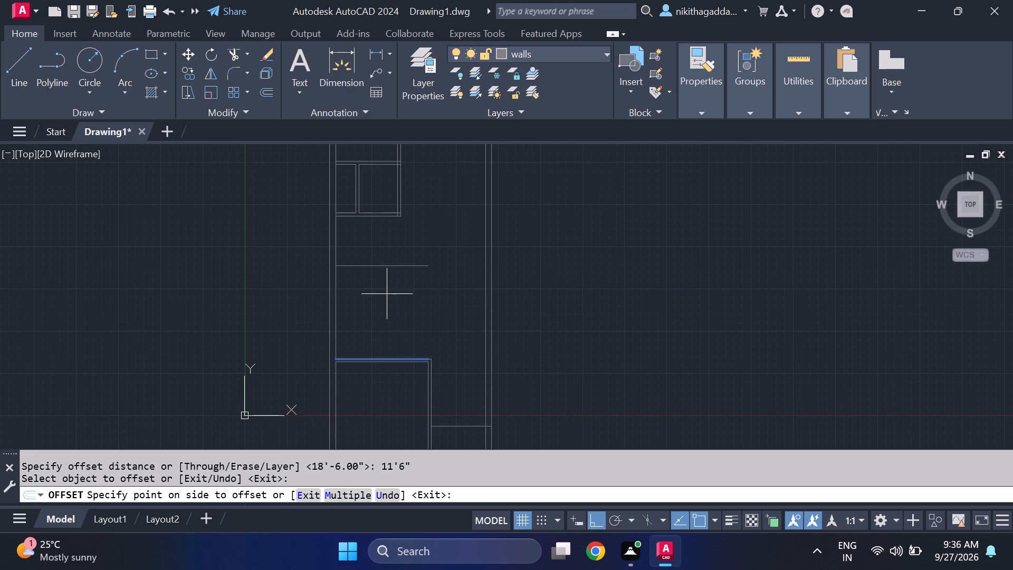
left_click(387, 293)
key("Escape")
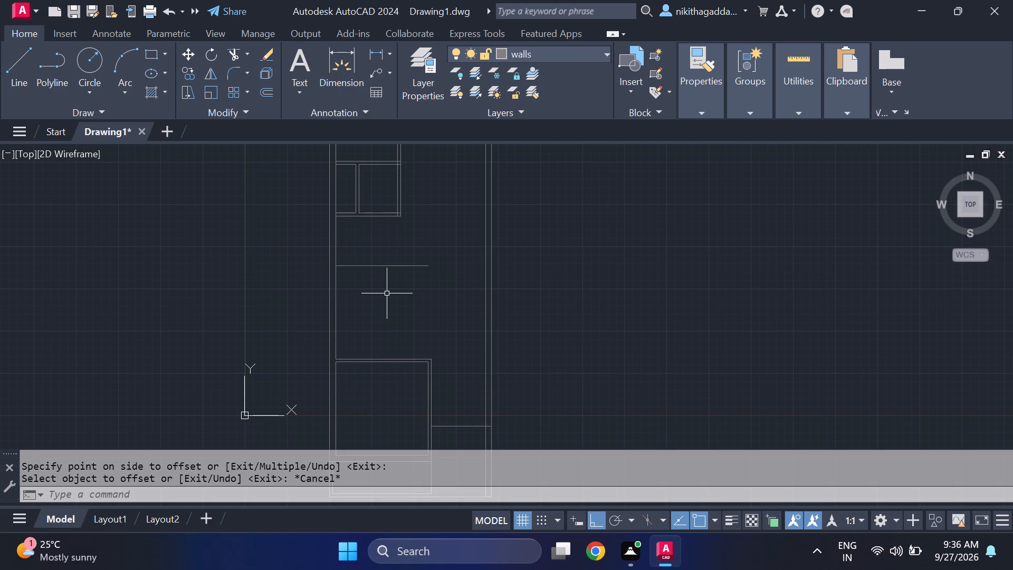
Offset the new horizontal line above the large lower left room 4.5" upward to form a partition.
scroll(379, 251, "up", 2)
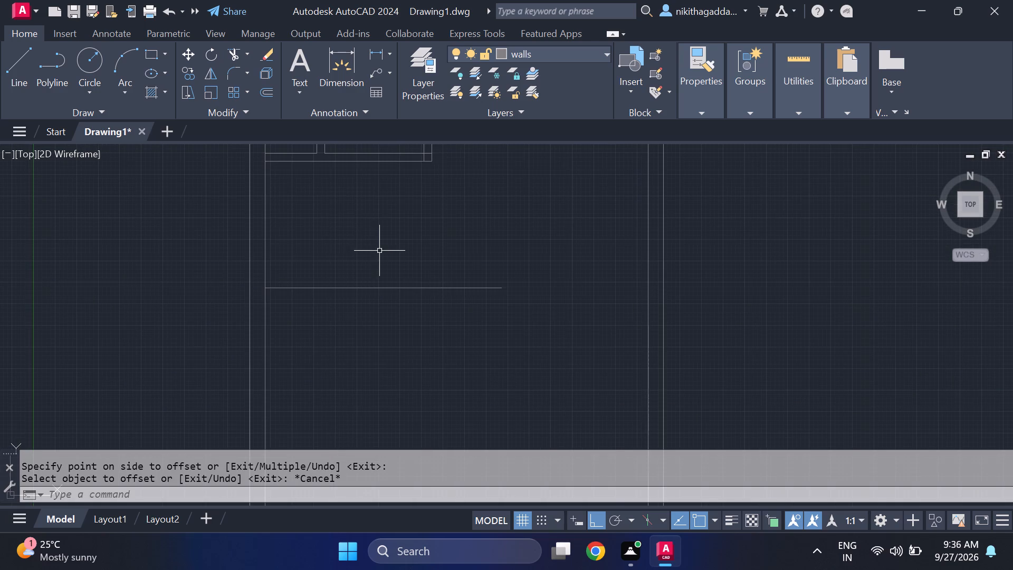
scroll(378, 258, "up", 1)
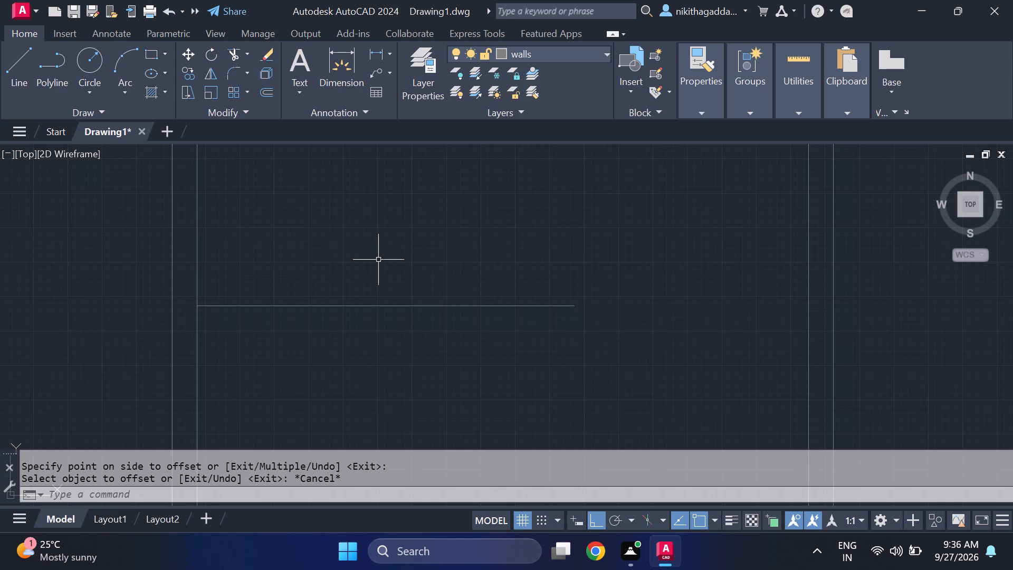
middle_click_drag(386, 274, 428, 320)
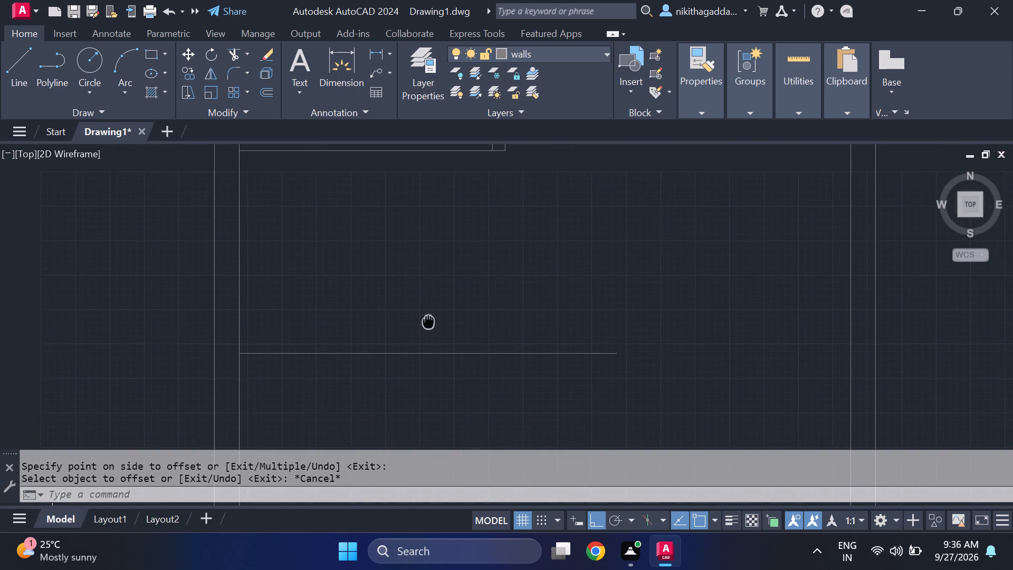
middle_click_drag(428, 320, 431, 313)
middle_click(431, 313)
middle_click(431, 312)
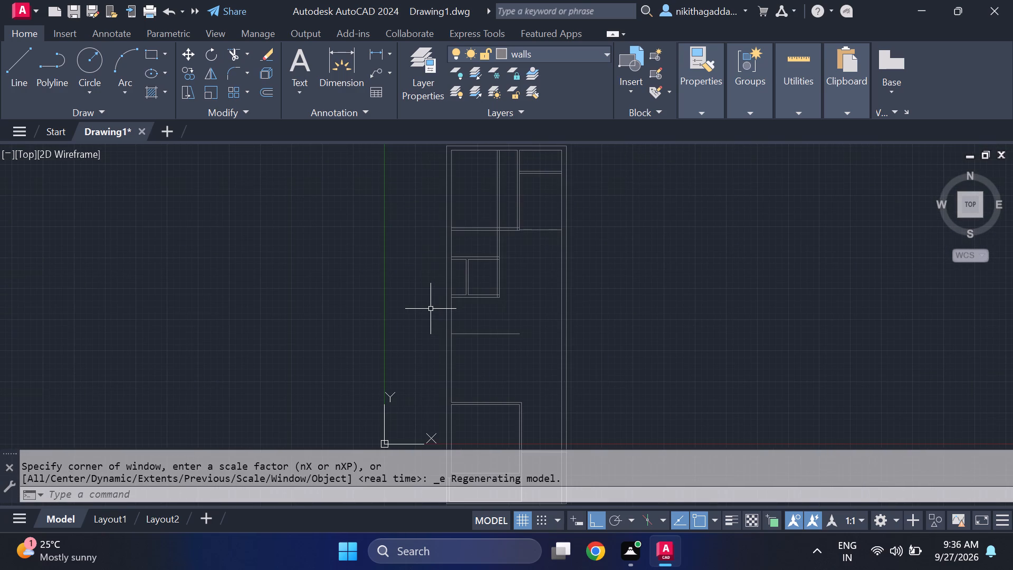
scroll(504, 301, "up", 2)
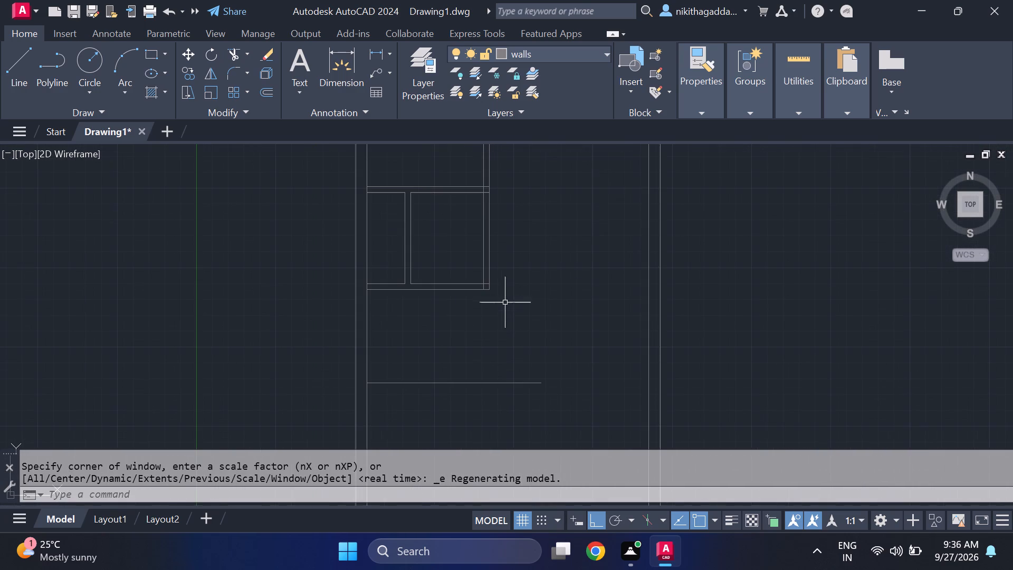
middle_click_drag(452, 364, 451, 314)
middle_click(451, 311)
scroll(451, 311, "up", 1)
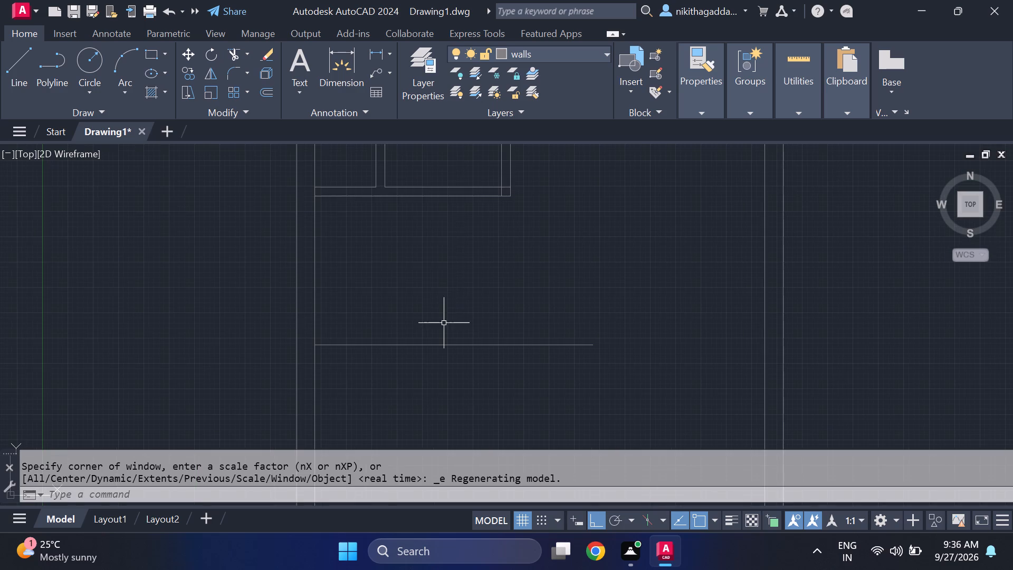
type("of")
key("Return")
type("4.5\"")
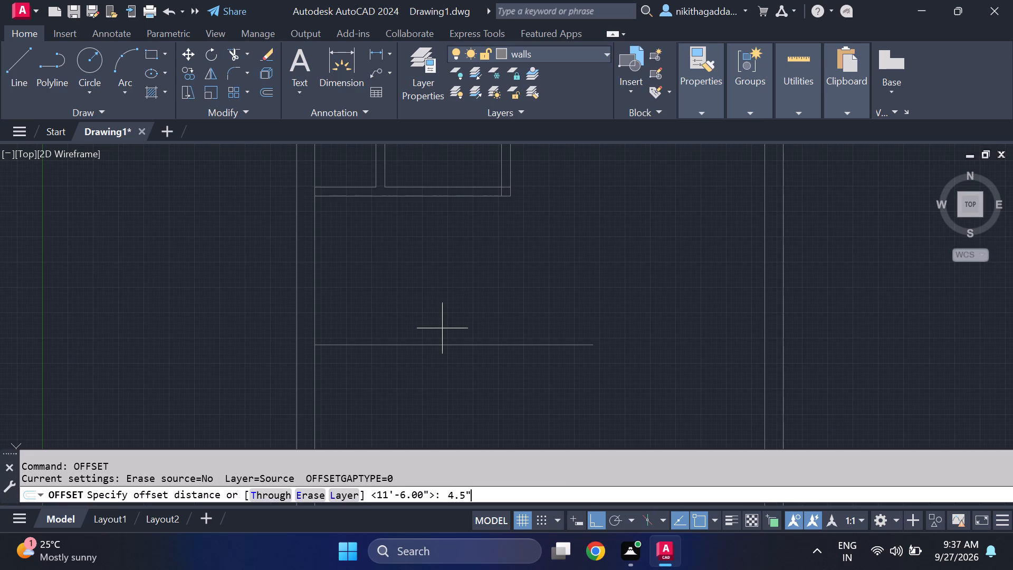
key("Return")
left_click(434, 346)
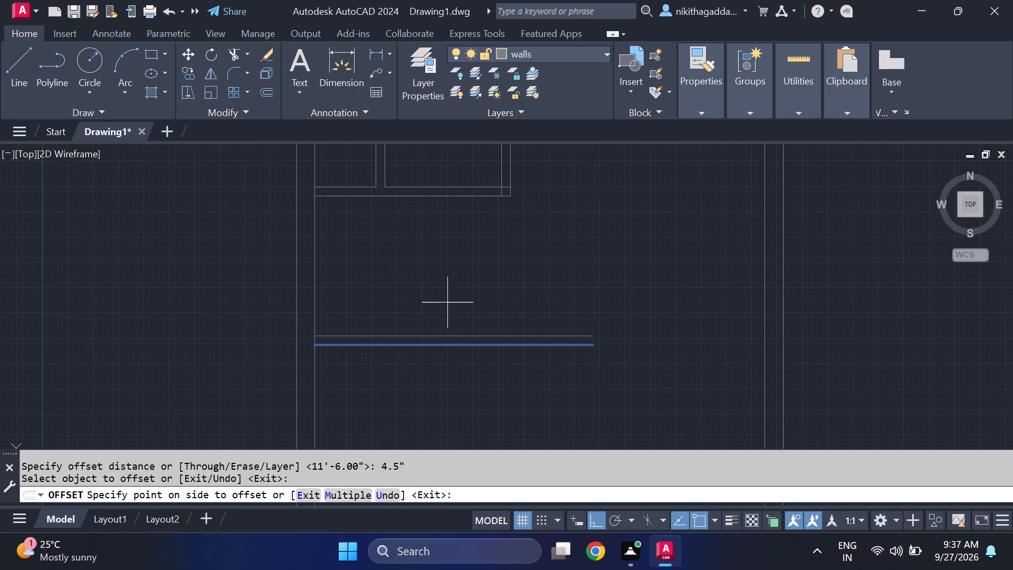
left_click(448, 301)
key("Escape")
Draw a short vertical line joining the new partition's two lines just inside their free right ends.
left_click(255, 524)
scroll(125, 540, "up", 1)
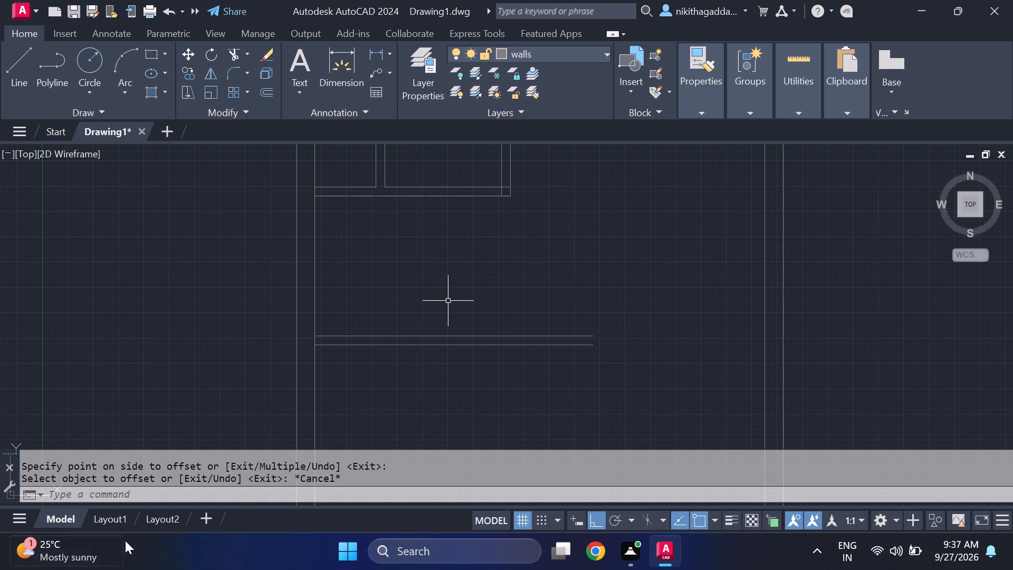
scroll(147, 569, "down", 3)
middle_click_drag(509, 405, 487, 383)
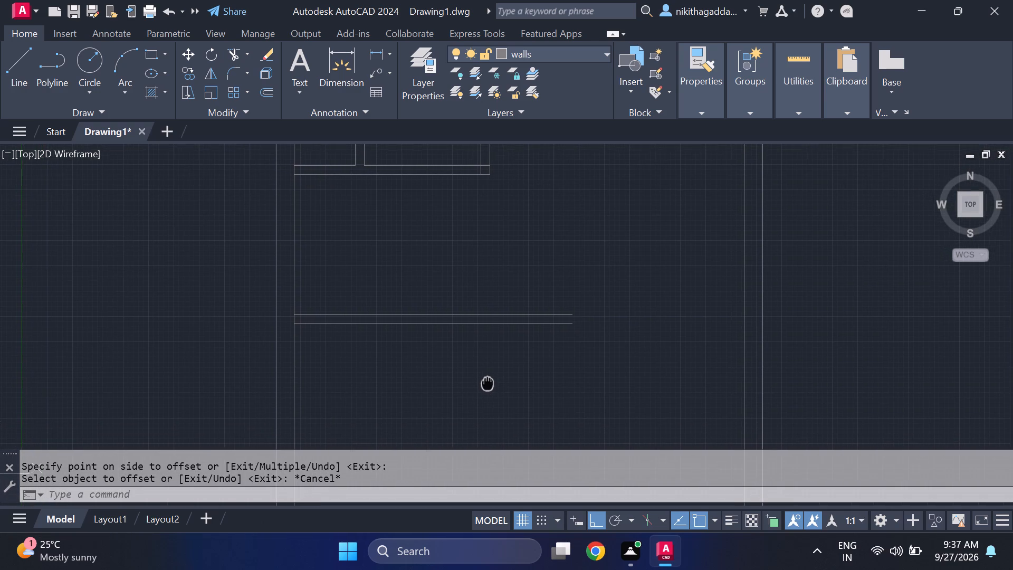
middle_click_drag(487, 383, 452, 158)
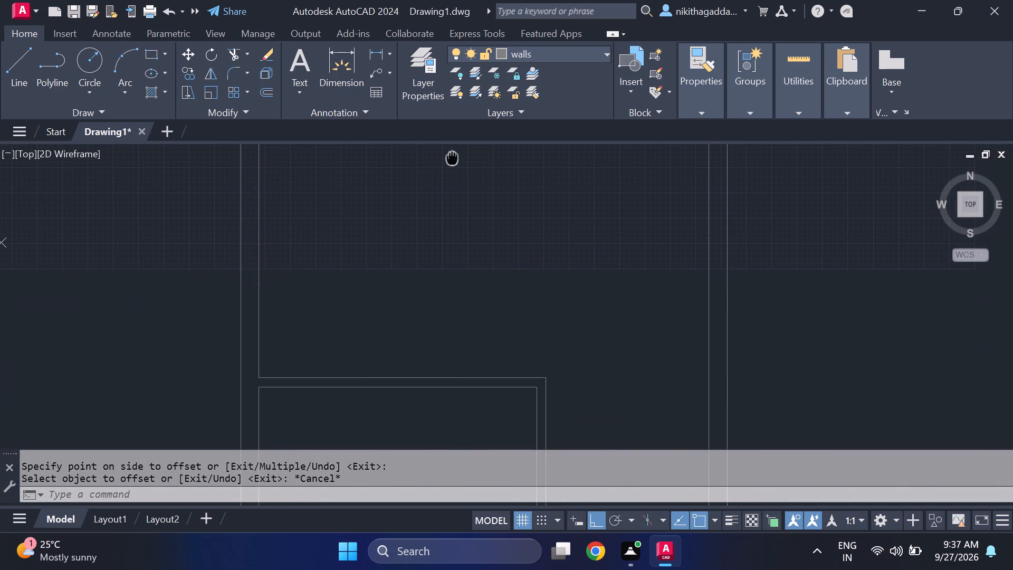
middle_click_drag(452, 158, 441, 251)
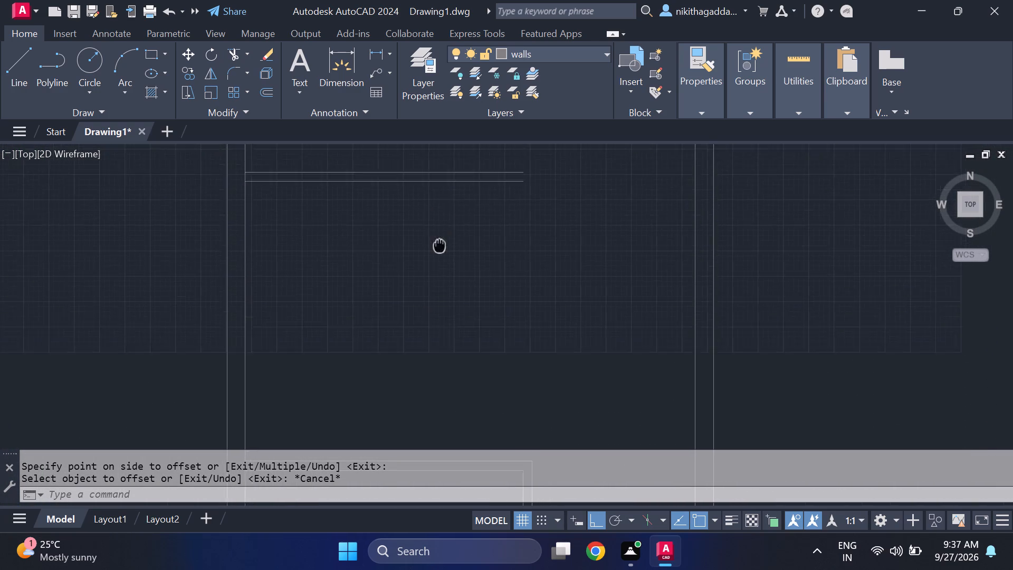
middle_click_drag(441, 251, 471, 211)
left_click(473, 215)
key("l")
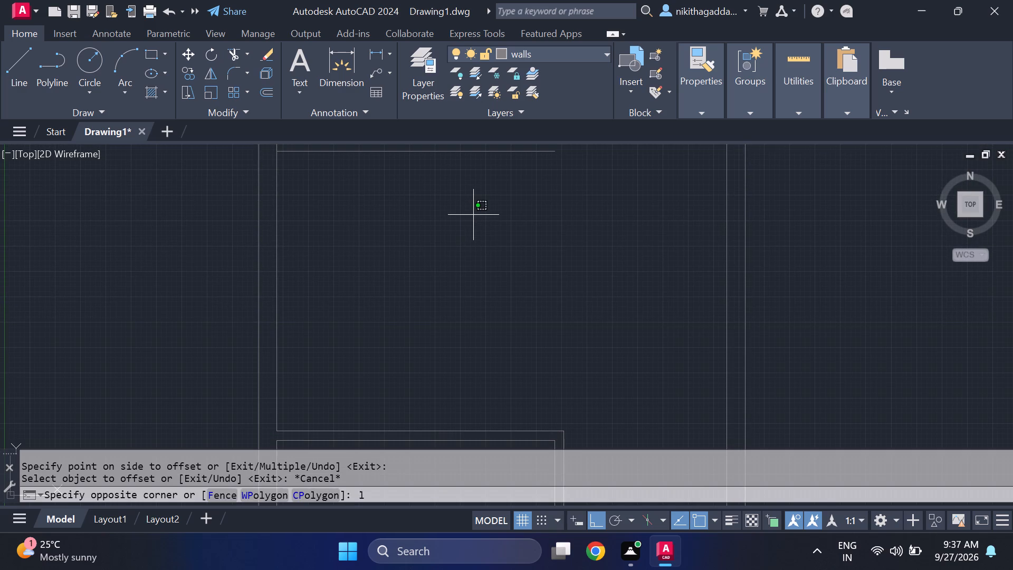
key("Return")
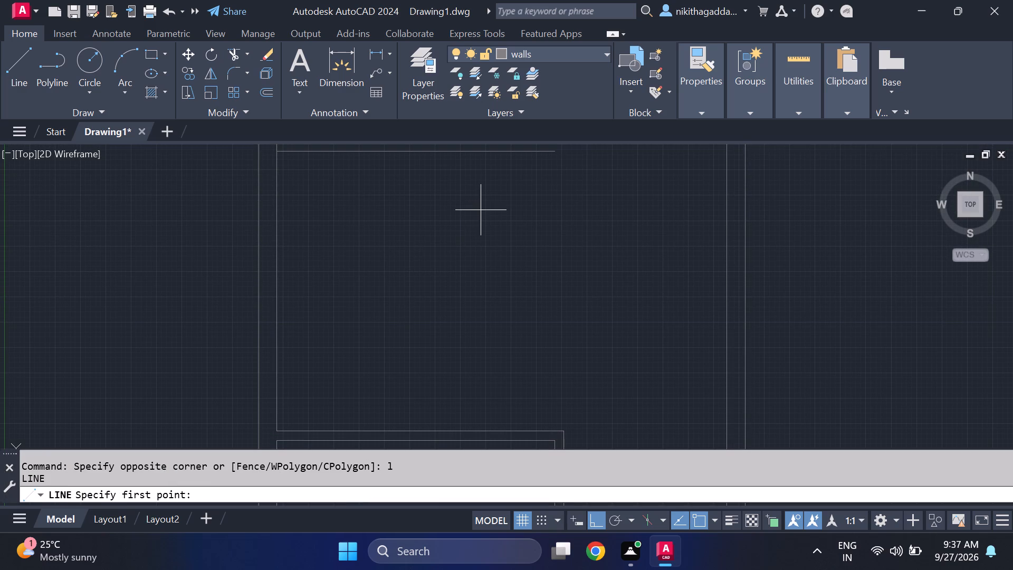
middle_click_drag(481, 210, 490, 240)
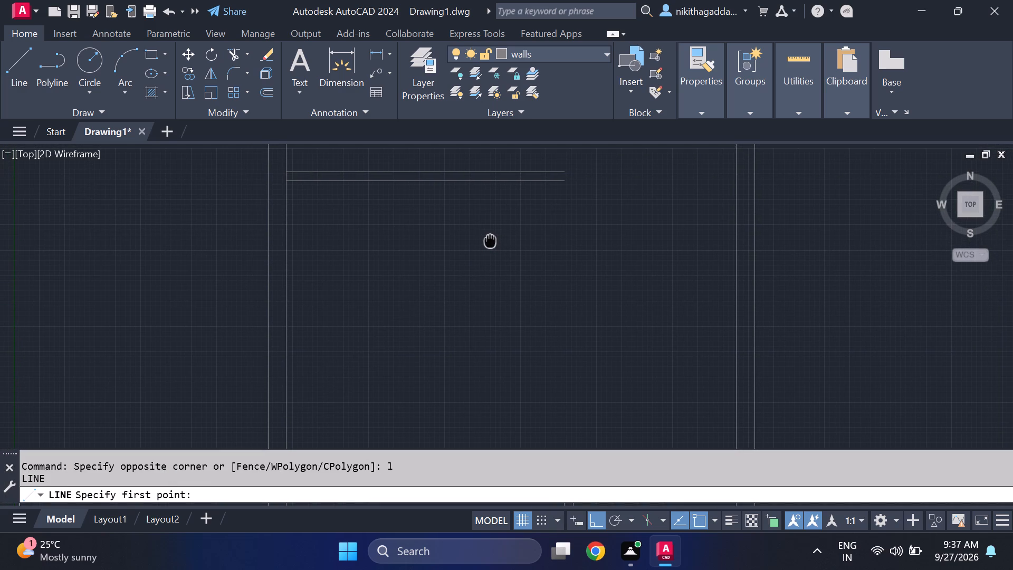
middle_click_drag(490, 240, 501, 249)
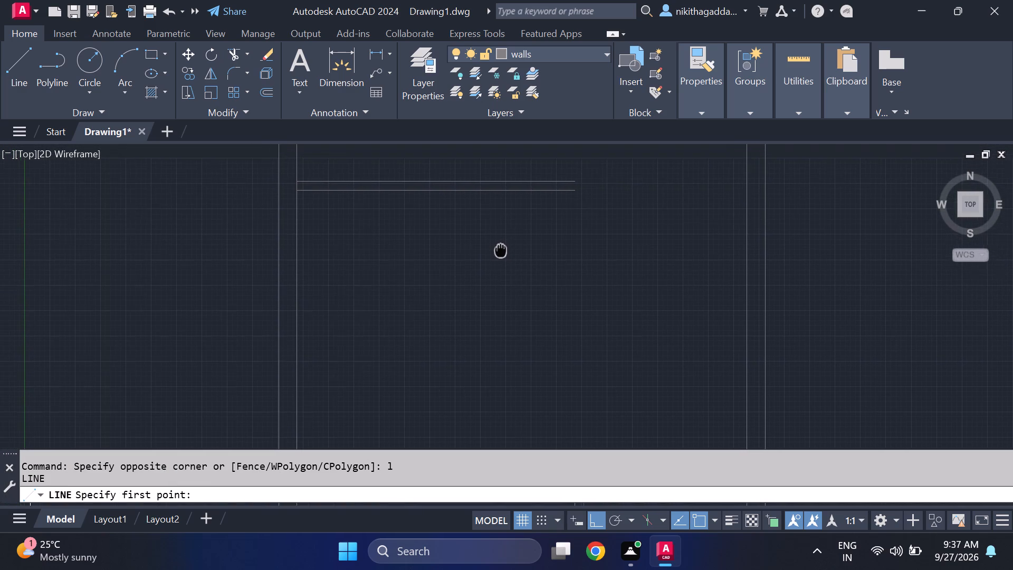
middle_click_drag(501, 249, 524, 283)
scroll(536, 269, "down", 1)
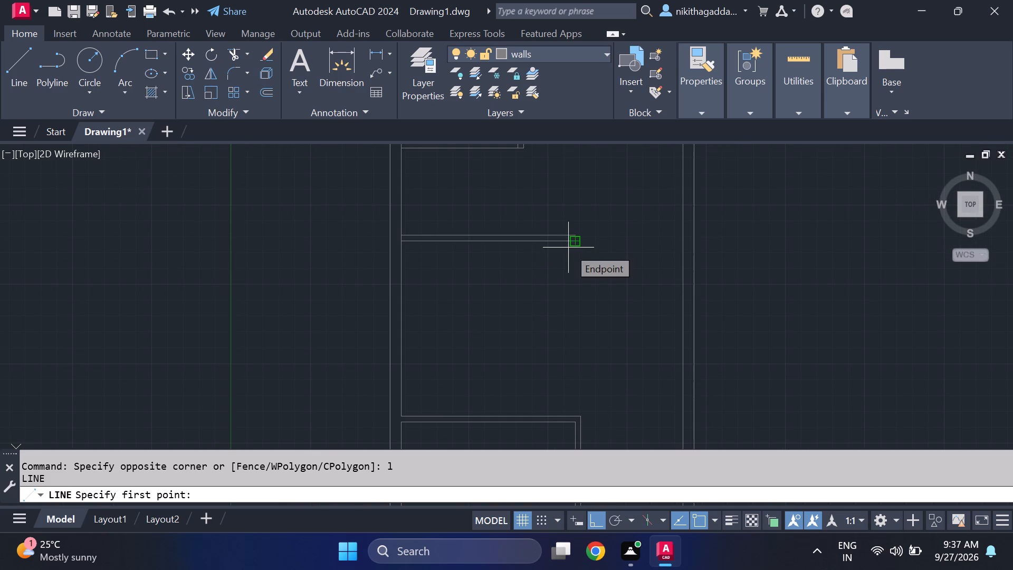
scroll(567, 245, "up", 2)
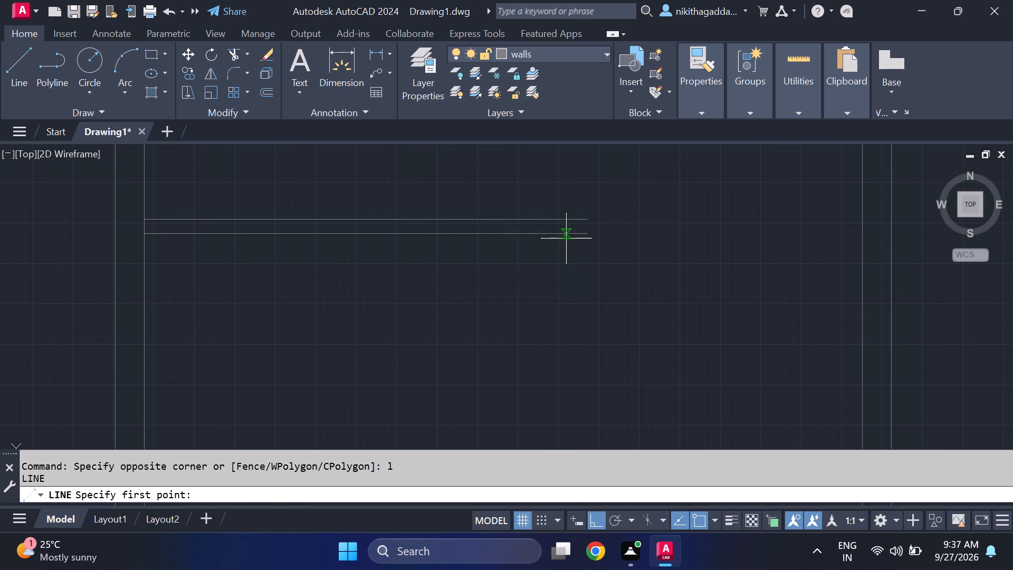
left_click(566, 239)
left_click(566, 217)
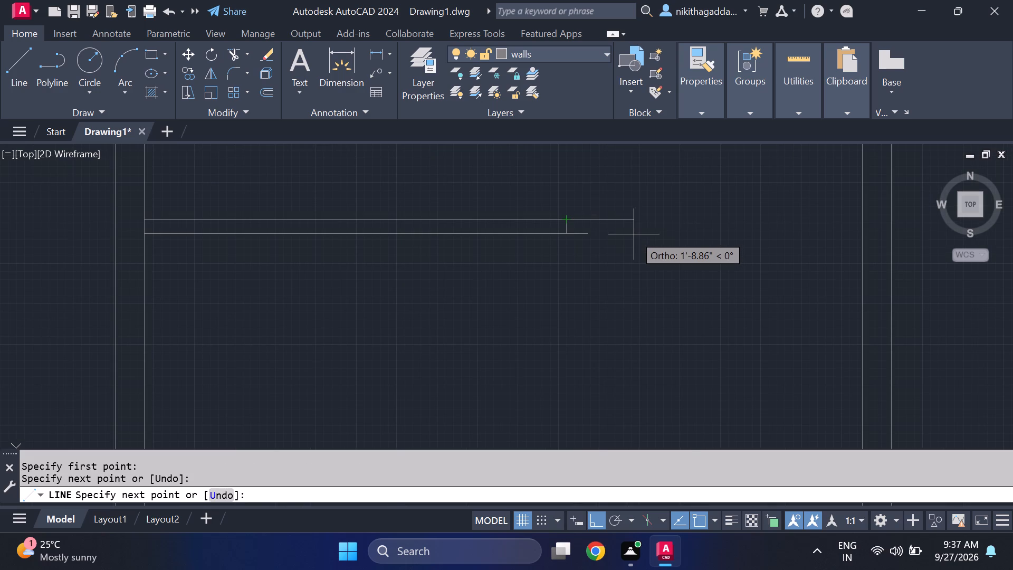
key("Escape")
Trim the two line ends projecting past the short closing line at the new partition's free end.
type("tr")
key("Return")
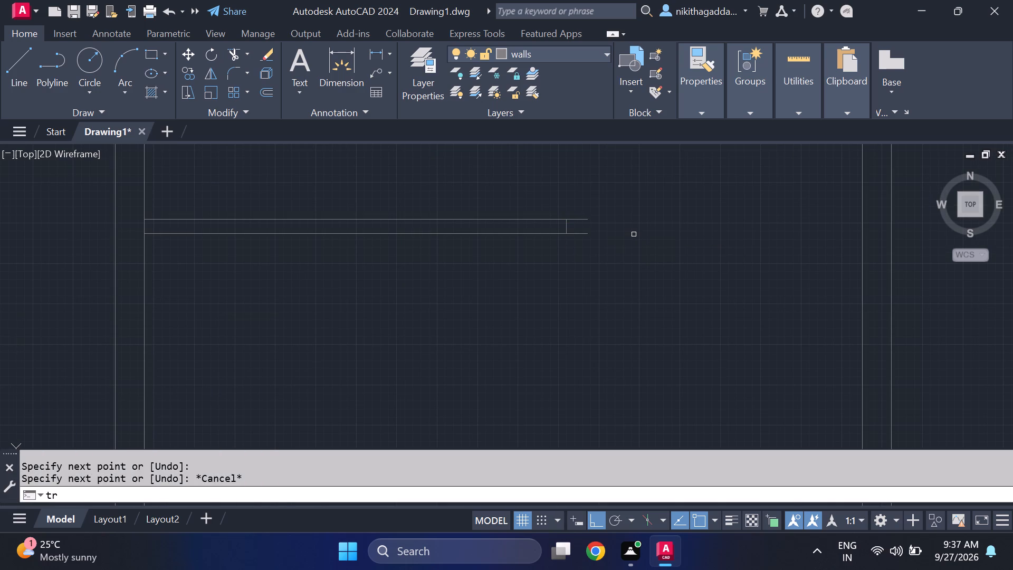
left_click_drag(578, 208, 580, 282)
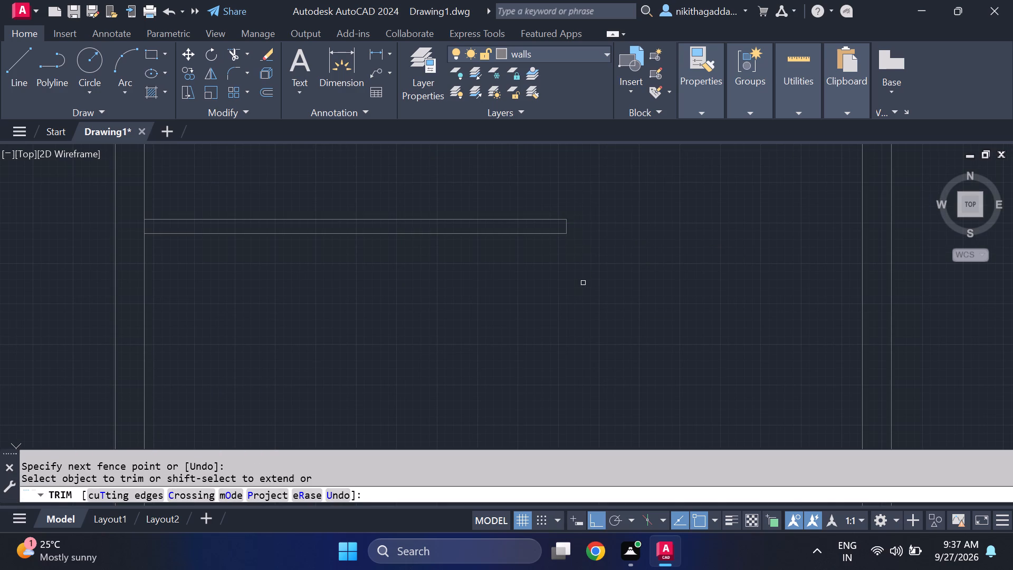
scroll(591, 302, "down", 4)
key("Escape")
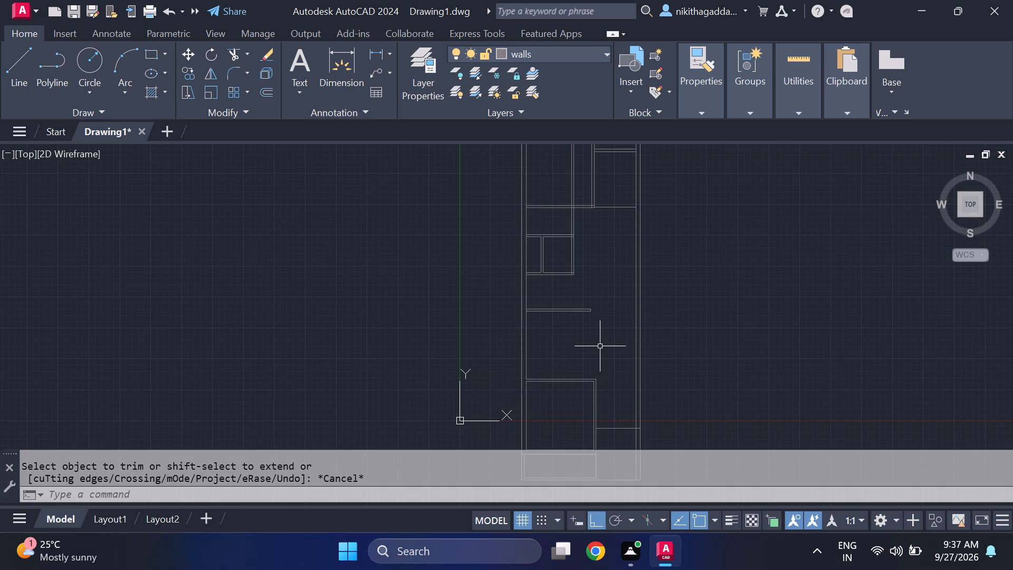
Draw a wall stub from the right outer wall's inner line, level with the large lower left room's top: about 7" left, 9" down.
scroll(562, 391, "up", 2)
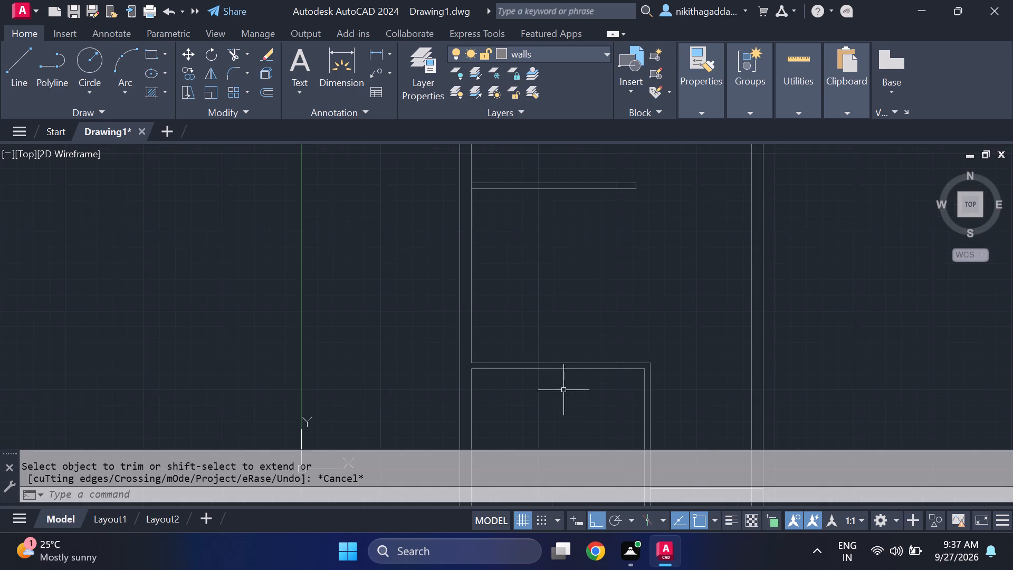
scroll(617, 327, "down", 2)
middle_click_drag(644, 305, 637, 307)
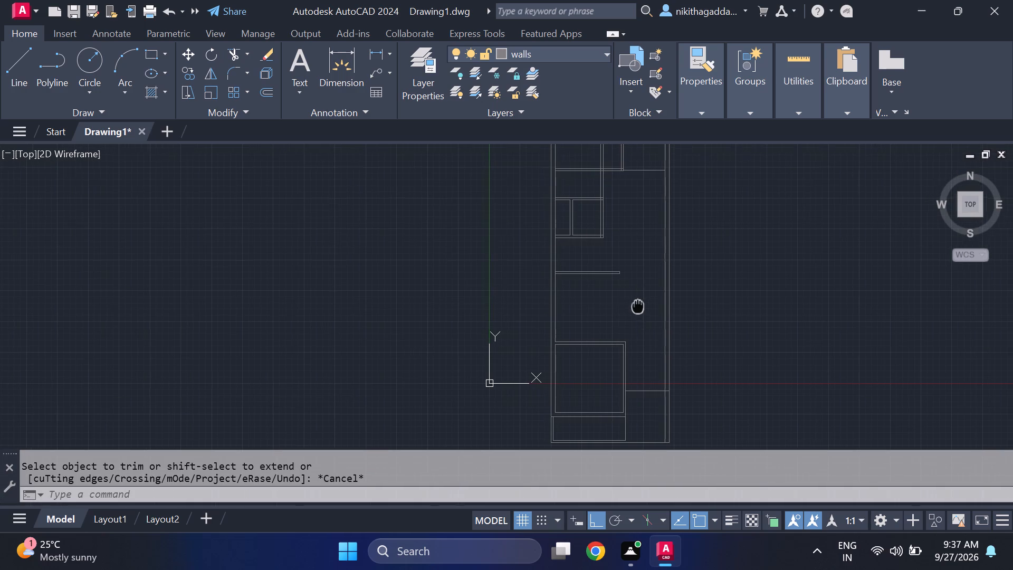
middle_click_drag(637, 307, 632, 395)
scroll(624, 320, "up", 1)
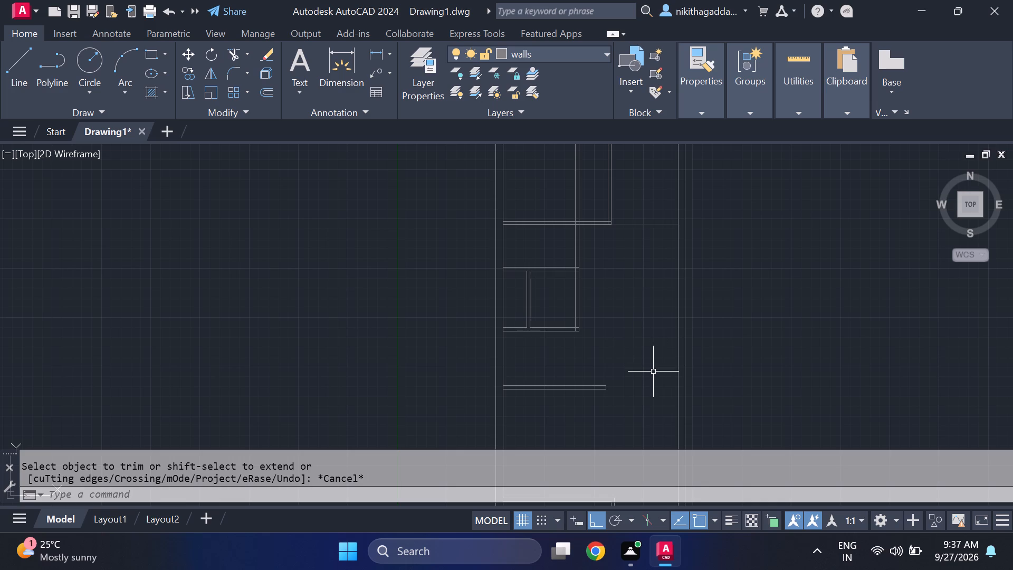
scroll(656, 381, "down", 1)
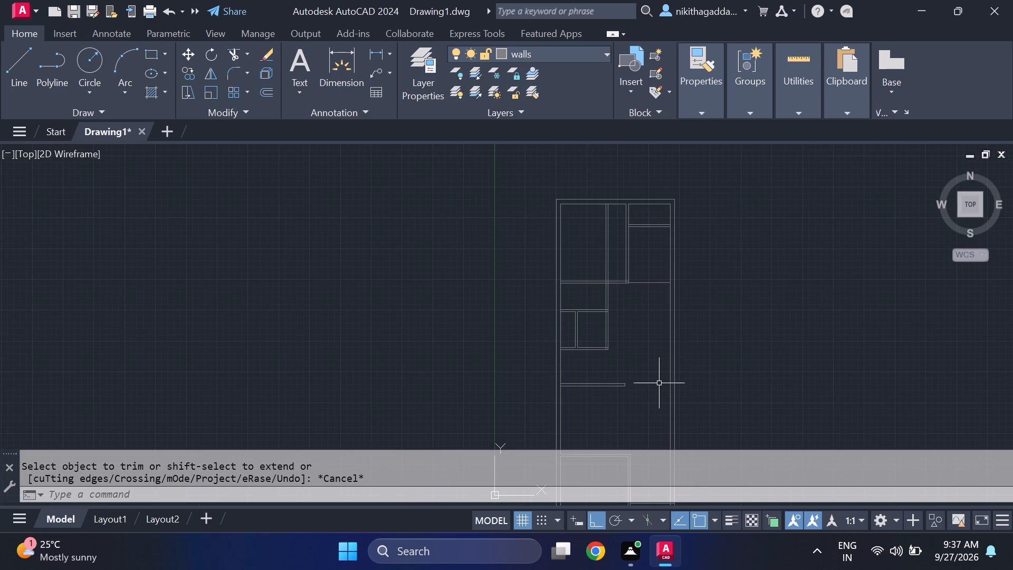
middle_click_drag(660, 383, 606, 268)
scroll(608, 344, "up", 1)
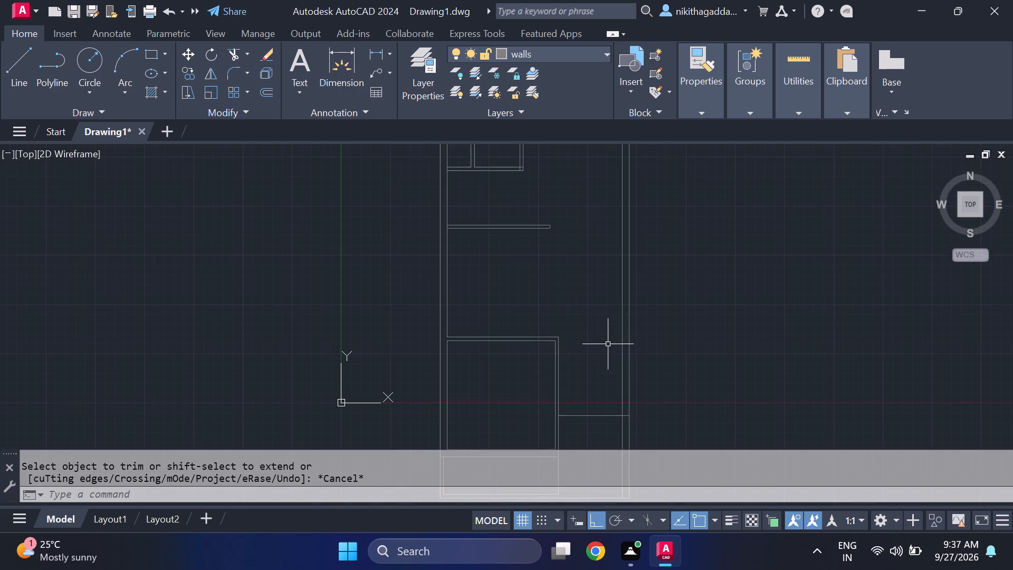
scroll(604, 380, "up", 1)
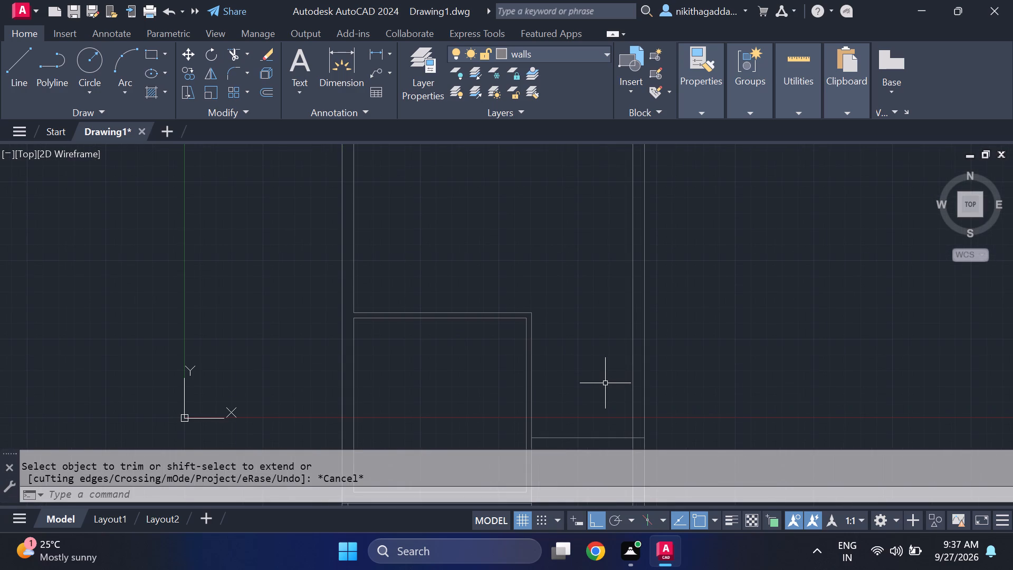
scroll(605, 383, "up", 1)
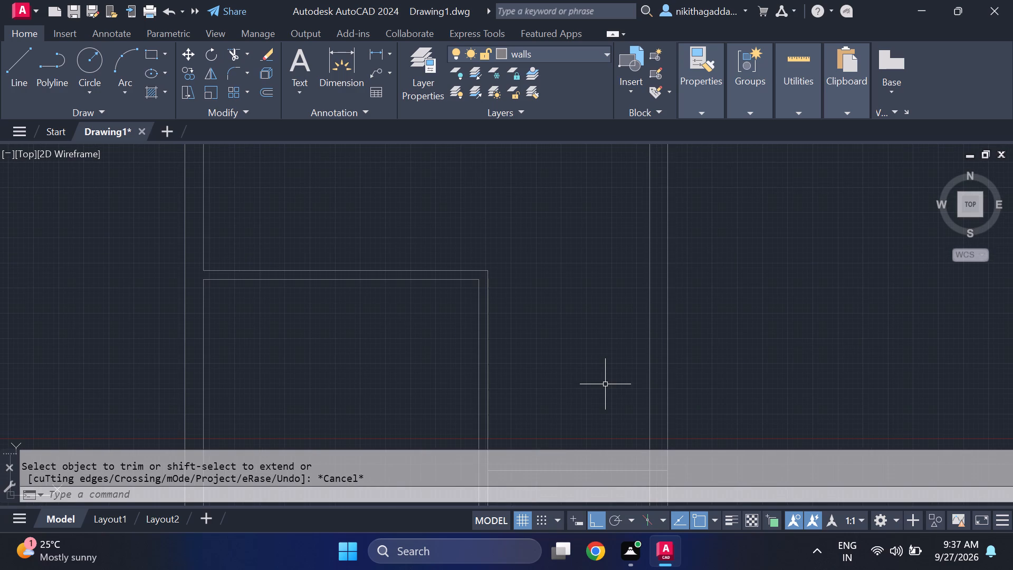
middle_click_drag(605, 384, 609, 375)
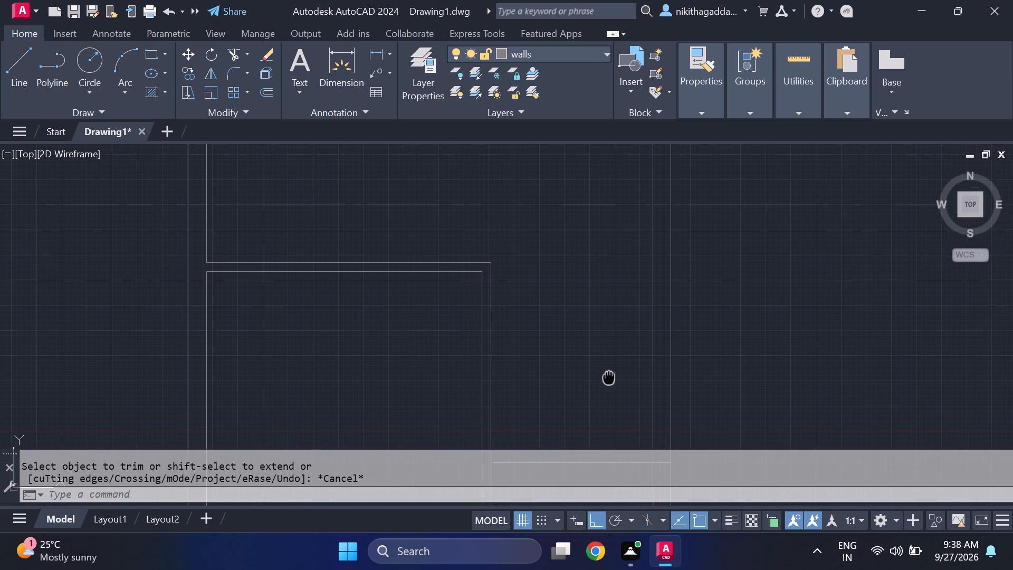
middle_click_drag(609, 375, 614, 362)
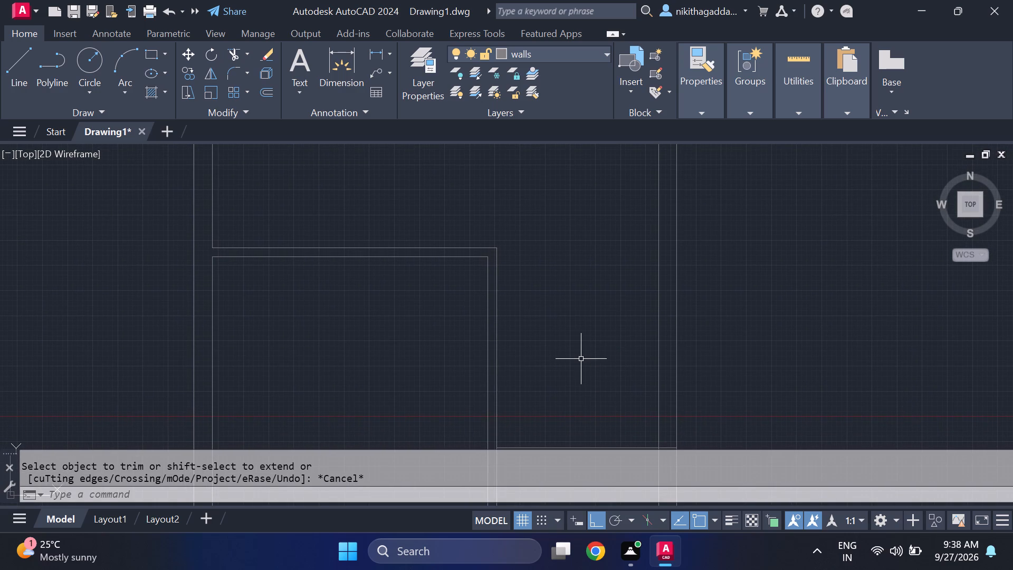
key("l")
key("Return")
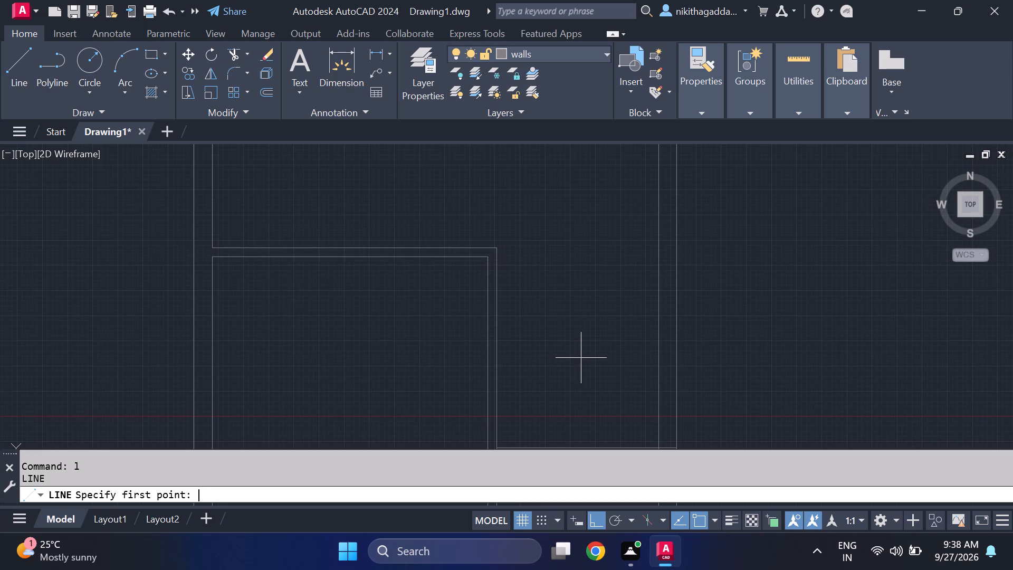
left_click(656, 248)
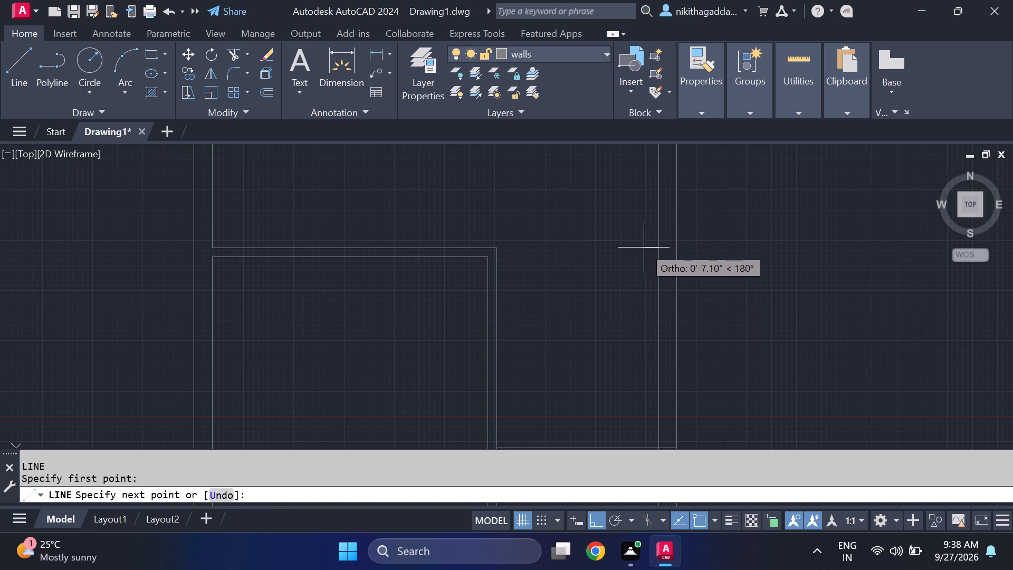
left_click(643, 248)
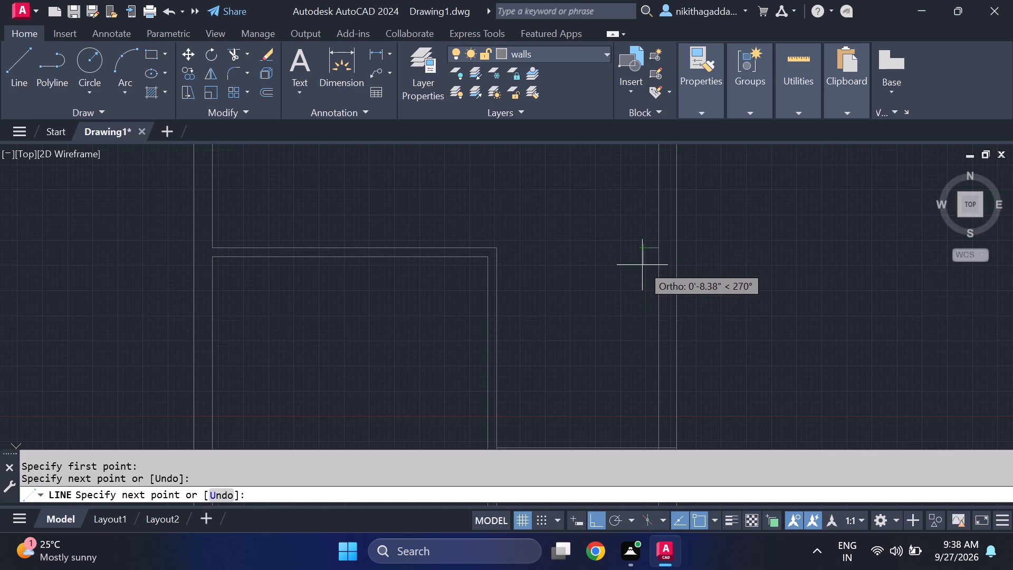
type("9\"")
key("Return")
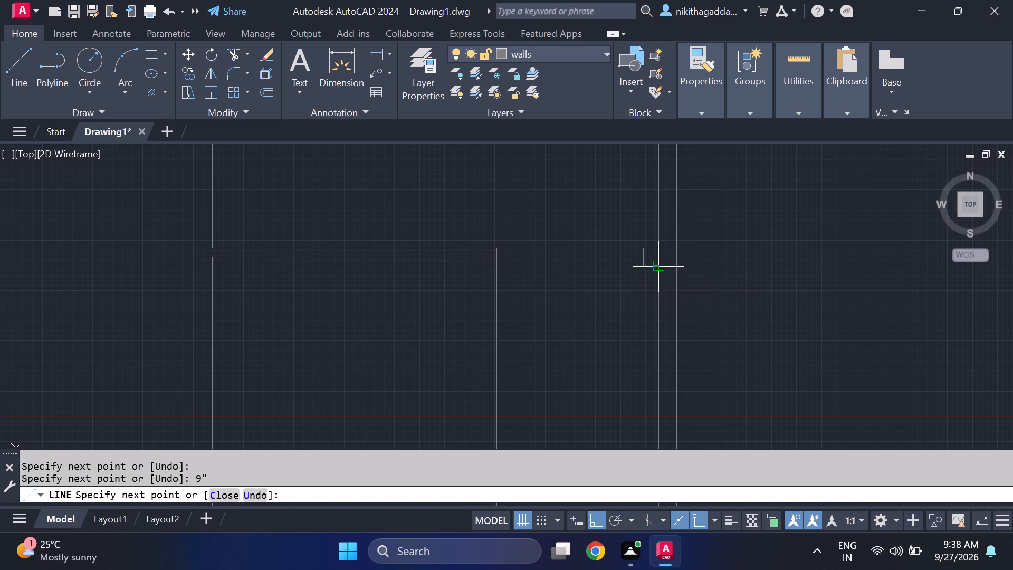
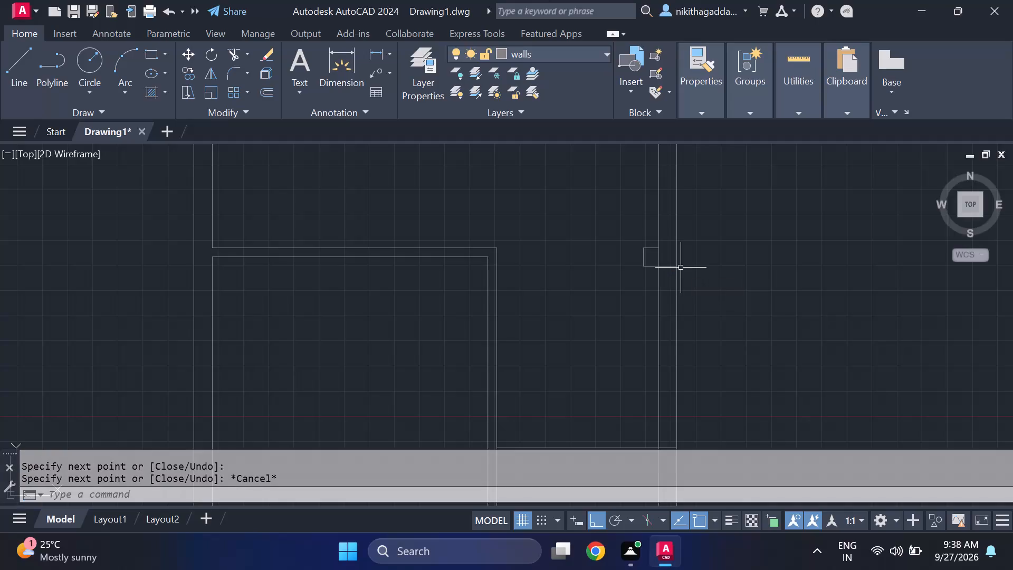
Trim away the right outer wall's inner line from the top of the new wall stub down to the plan's bottom edge.
type("tr")
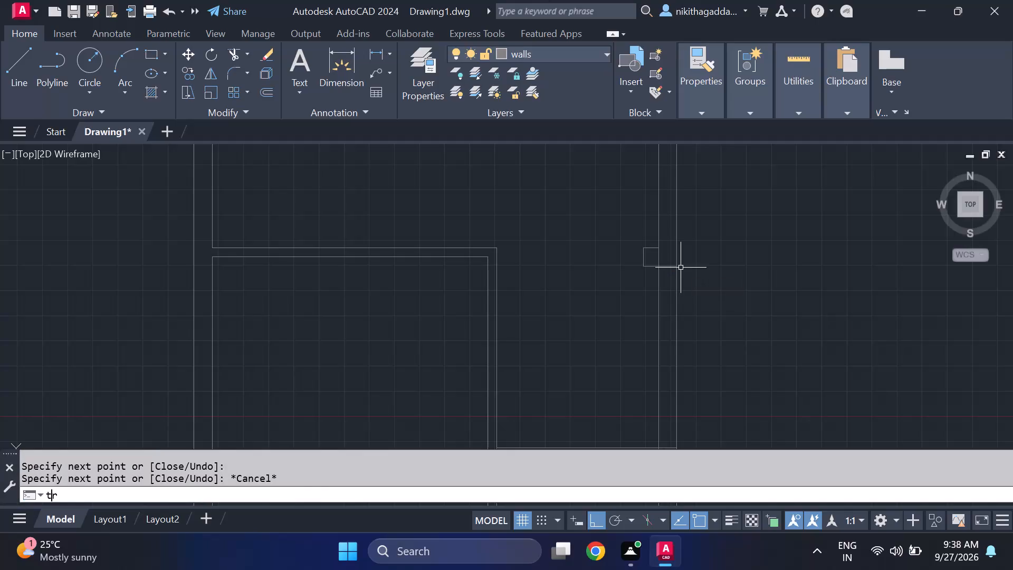
key("Return")
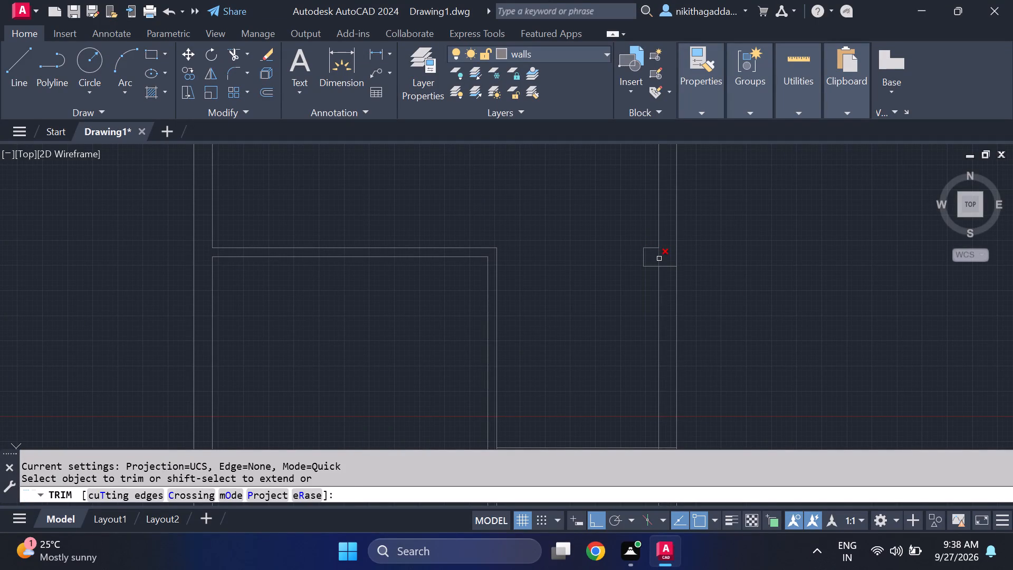
left_click(659, 259)
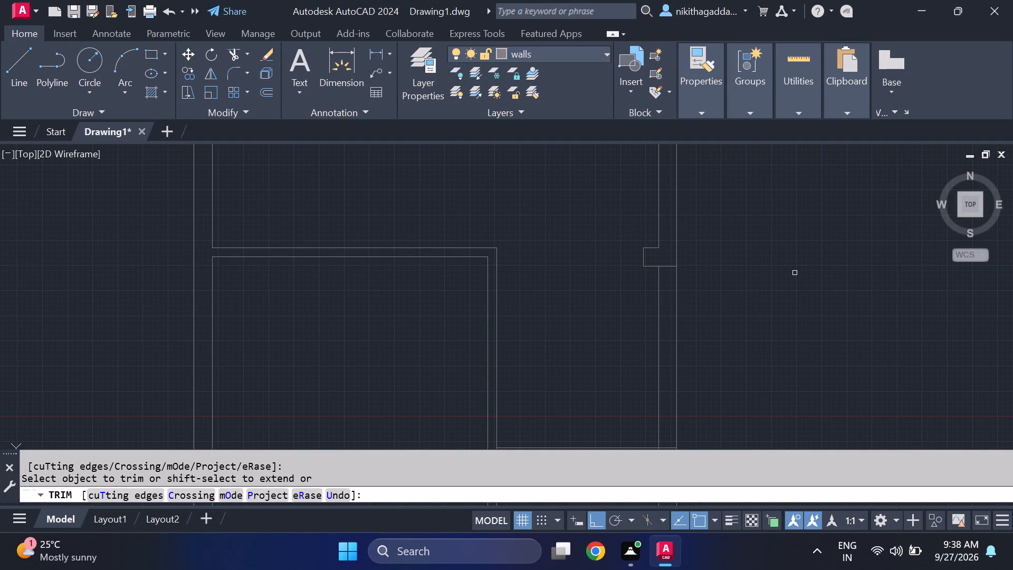
scroll(667, 330, "down", 2)
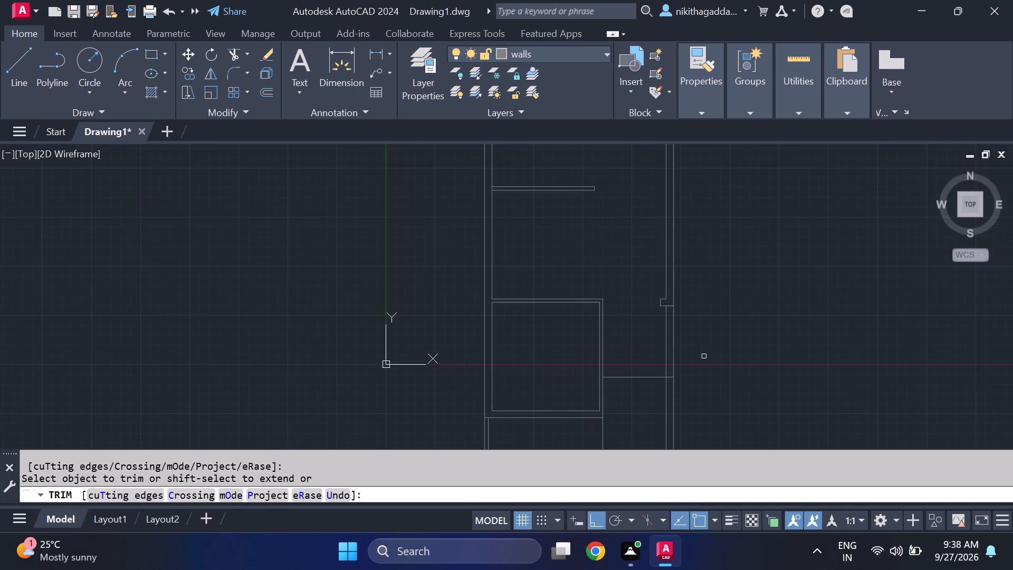
middle_click_drag(708, 357, 692, 248)
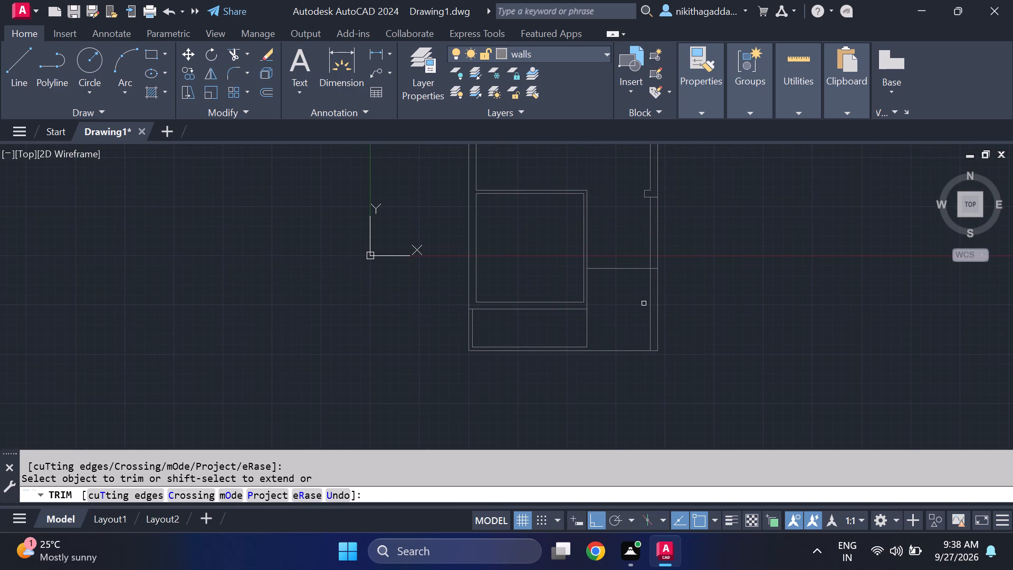
left_click(649, 294)
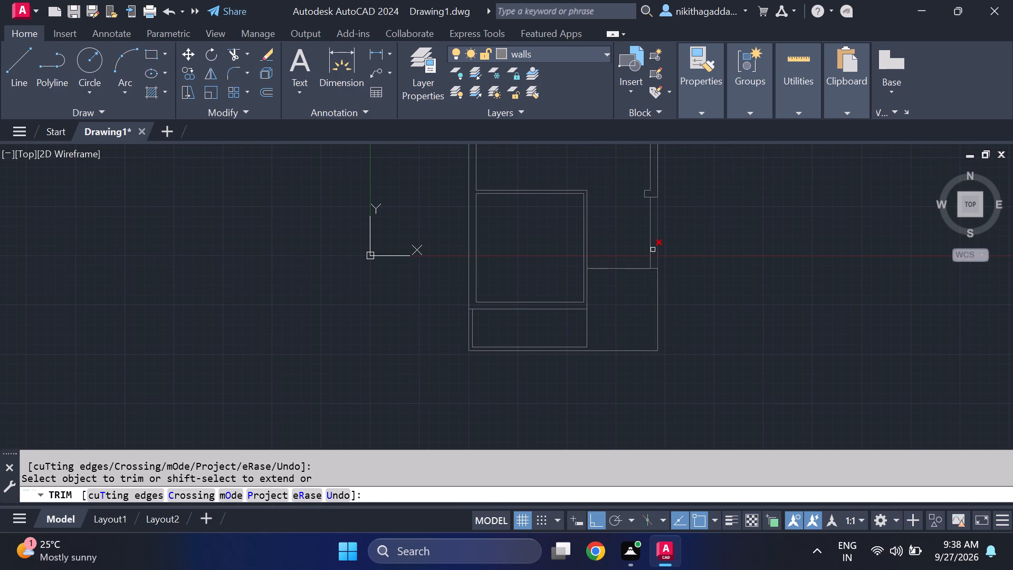
left_click(648, 243)
left_click(651, 234)
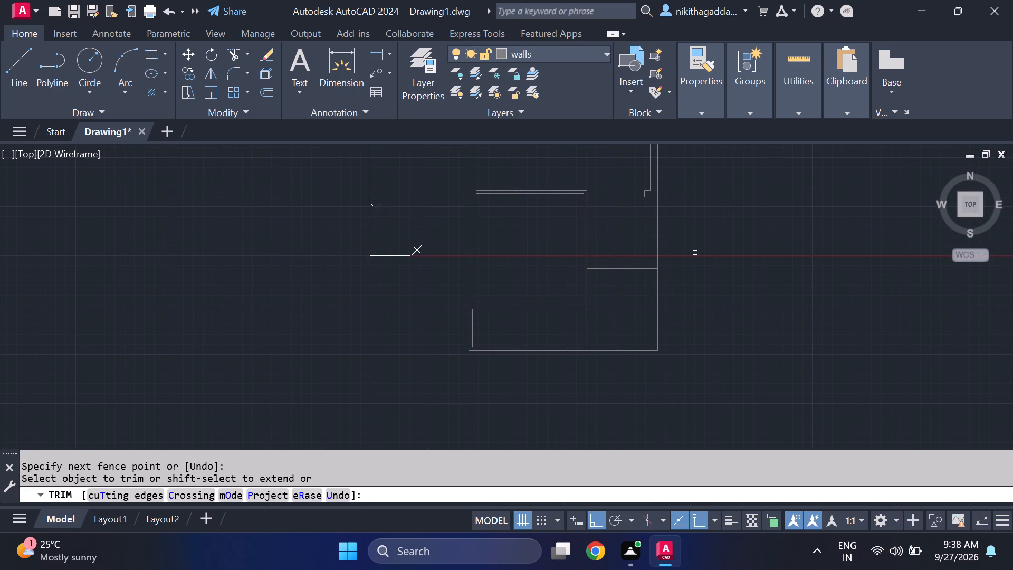
key("Escape")
Offset the right outer wall's outer line 4.5" inward to form a thinner wall.
type("of")
key("Return")
key("4")
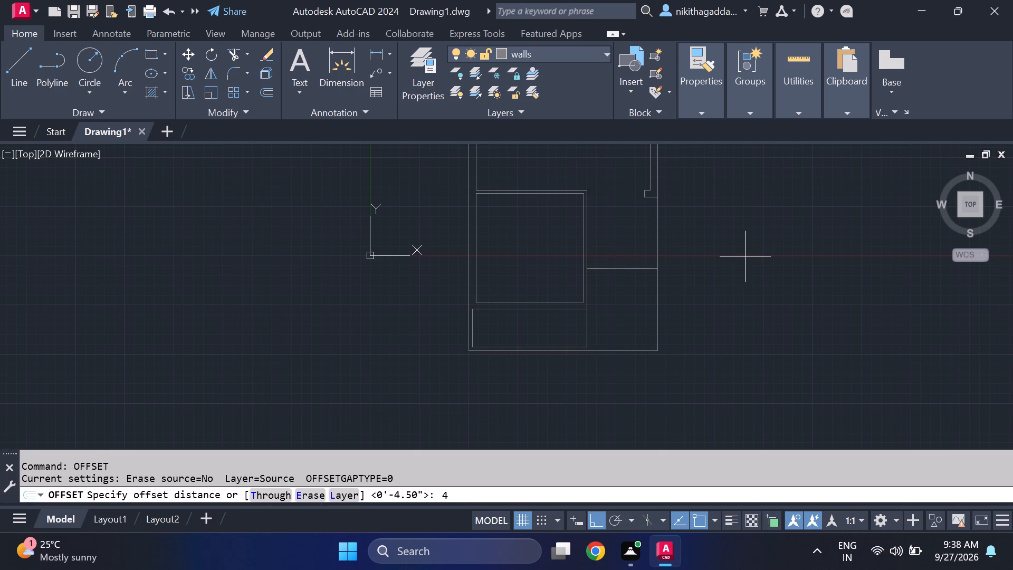
type(".5")
key("shift+quotedbl")
key("Return")
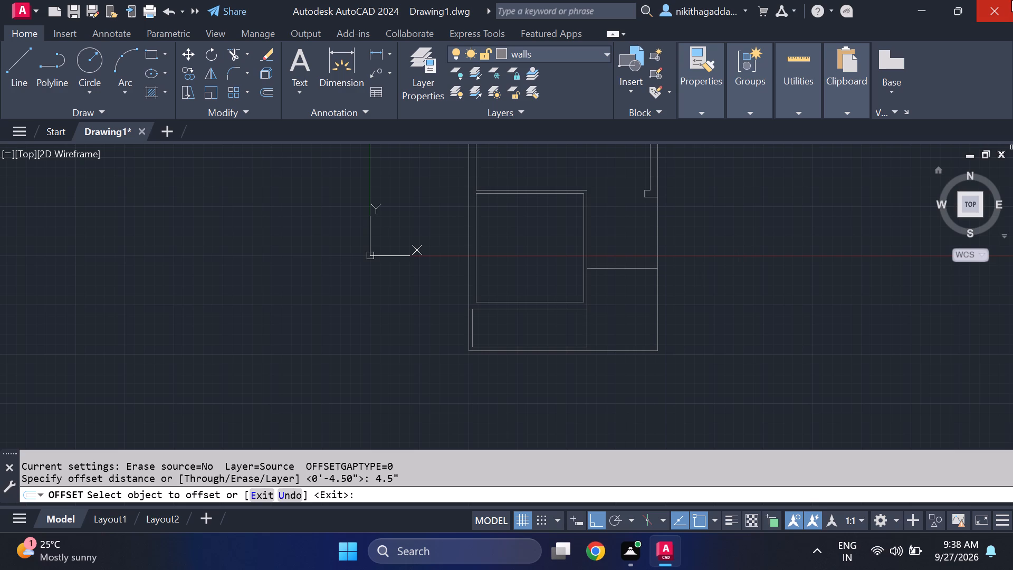
left_click(658, 240)
left_click(636, 239)
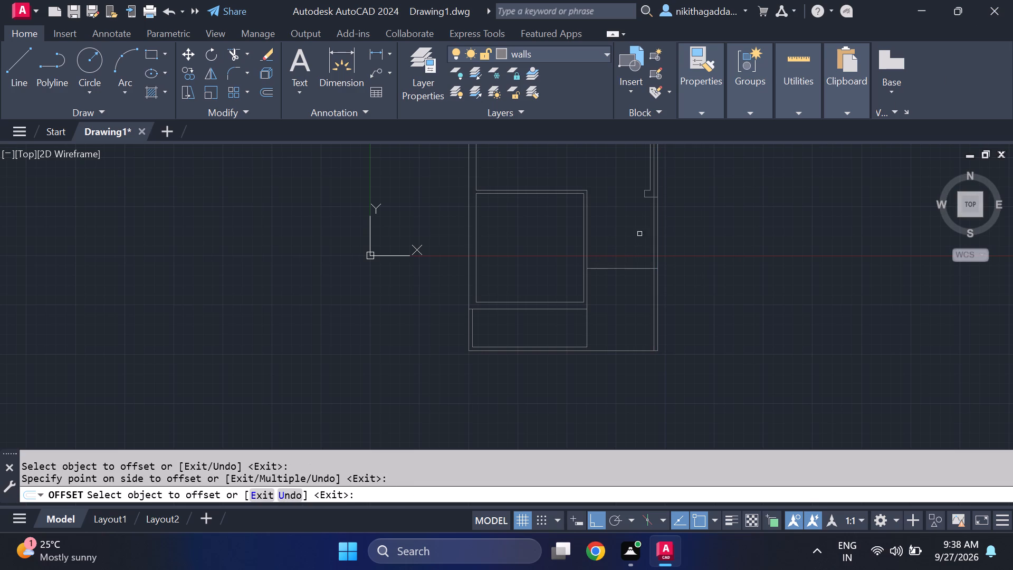
scroll(685, 185, "up", 2)
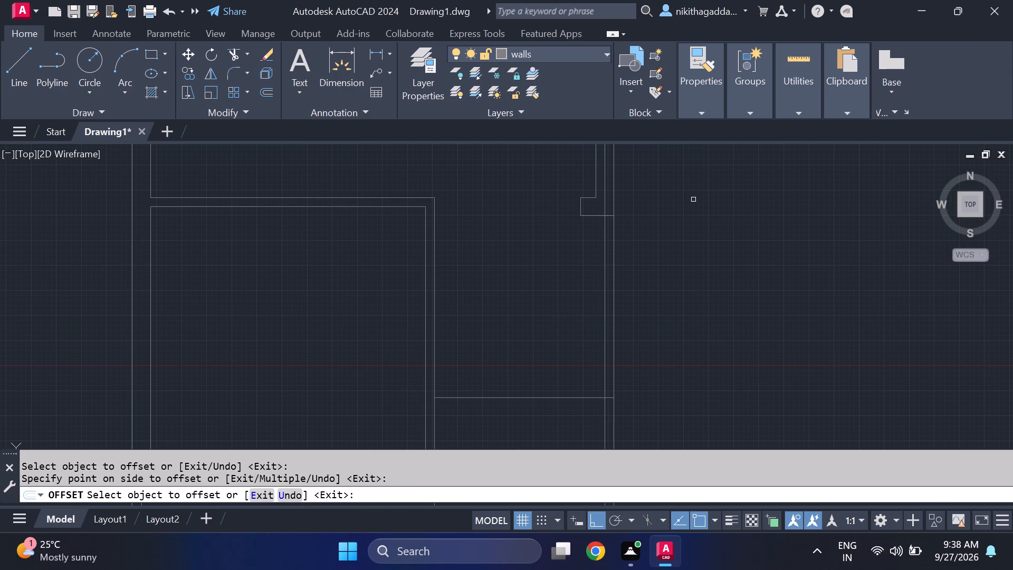
key("Escape")
Trim the new offset line above the wall stub's lower edge so the thinner wall starts below the stub.
type("tr")
key("Return")
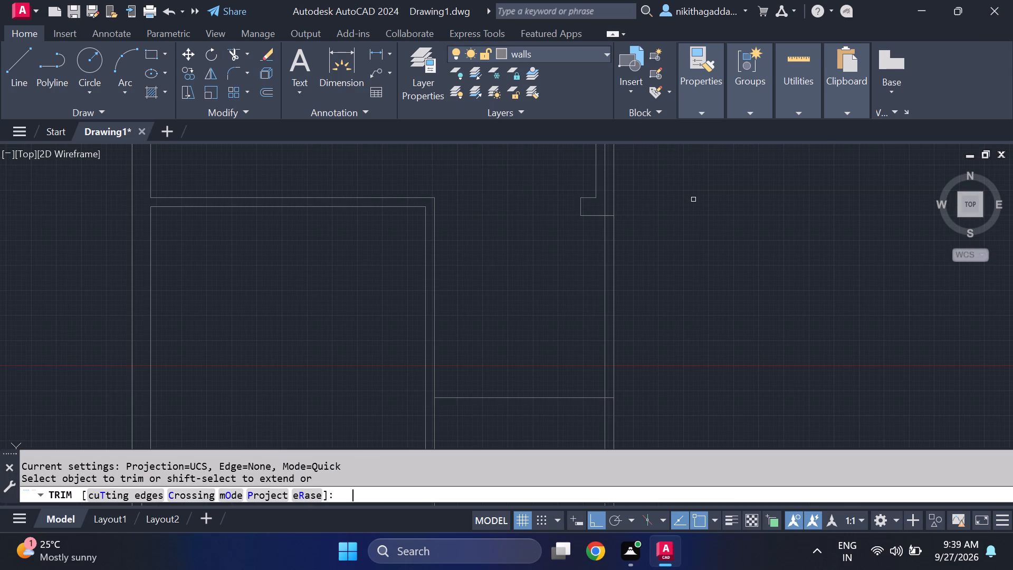
left_click(604, 201)
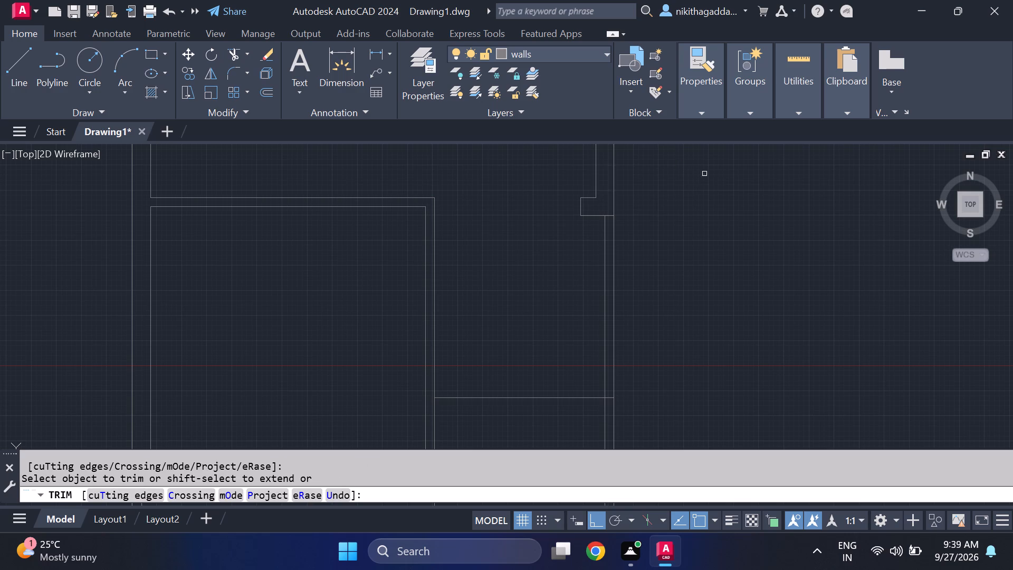
scroll(706, 186, "down", 3)
middle_click_drag(721, 205, 690, 301)
middle_click(690, 294)
middle_click_drag(690, 285, 691, 278)
middle_click(691, 278)
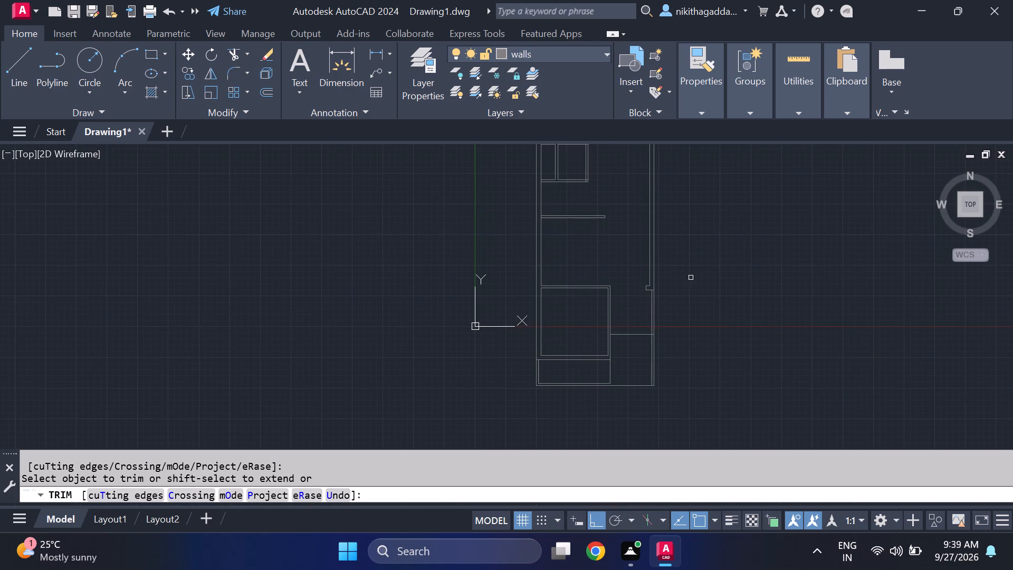
scroll(670, 310, "up", 1)
key("Escape")
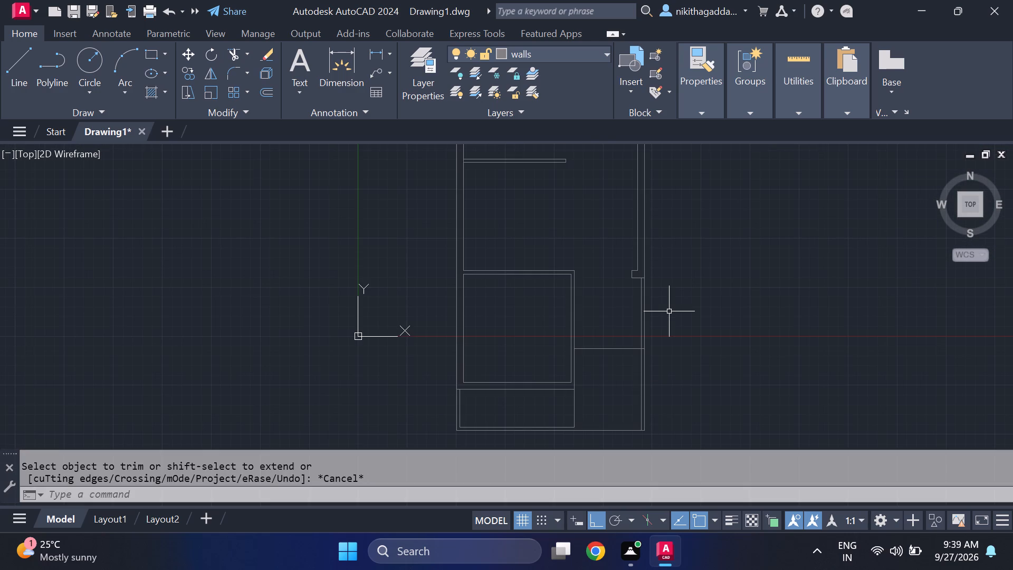
Draw a horizontal line from the midpoint of the stub's left face leftward, ending just short of the large lower left room's right wall.
scroll(601, 276, "up", 1)
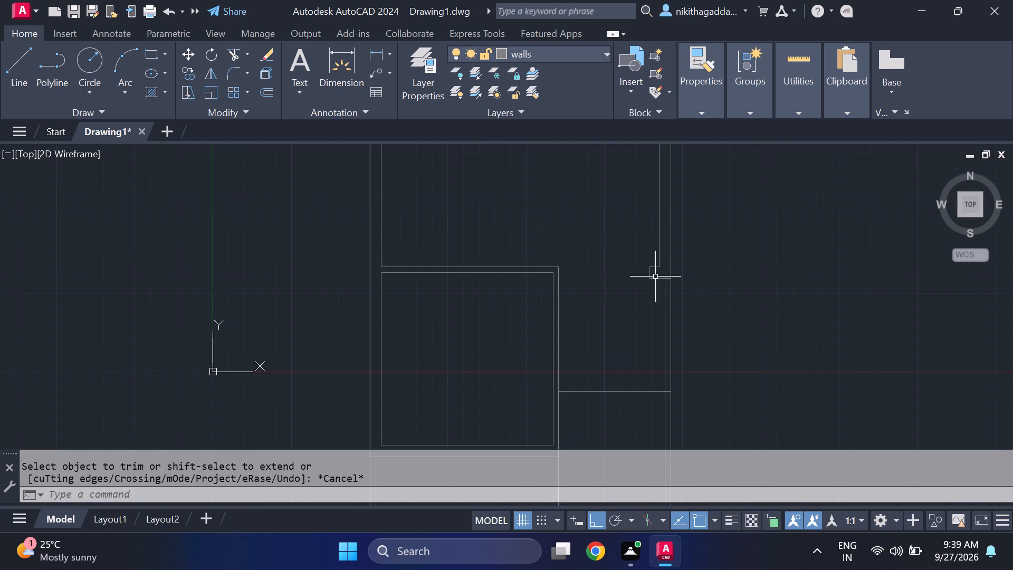
key("l")
key("Return")
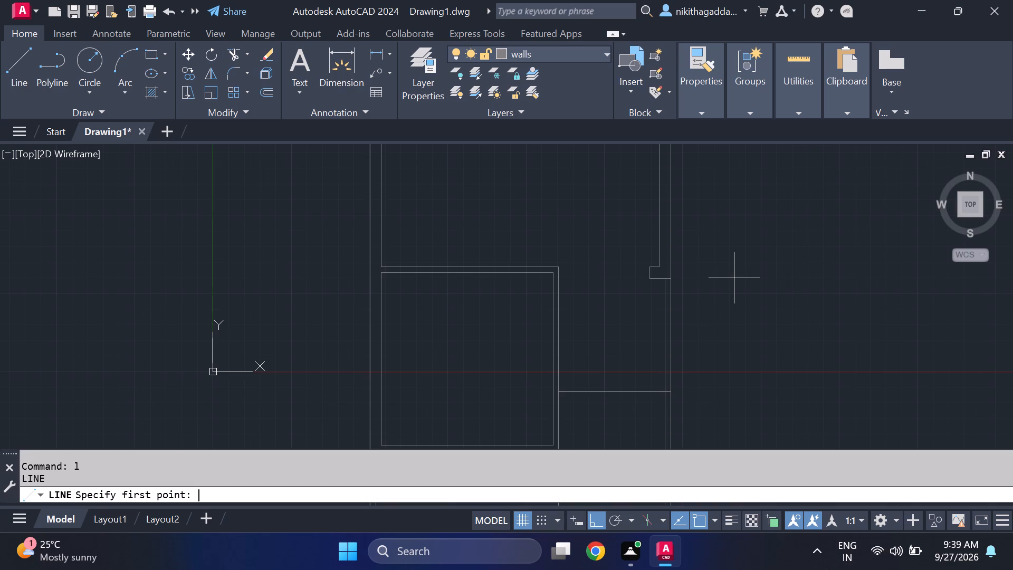
left_click(647, 273)
scroll(580, 273, "up", 2)
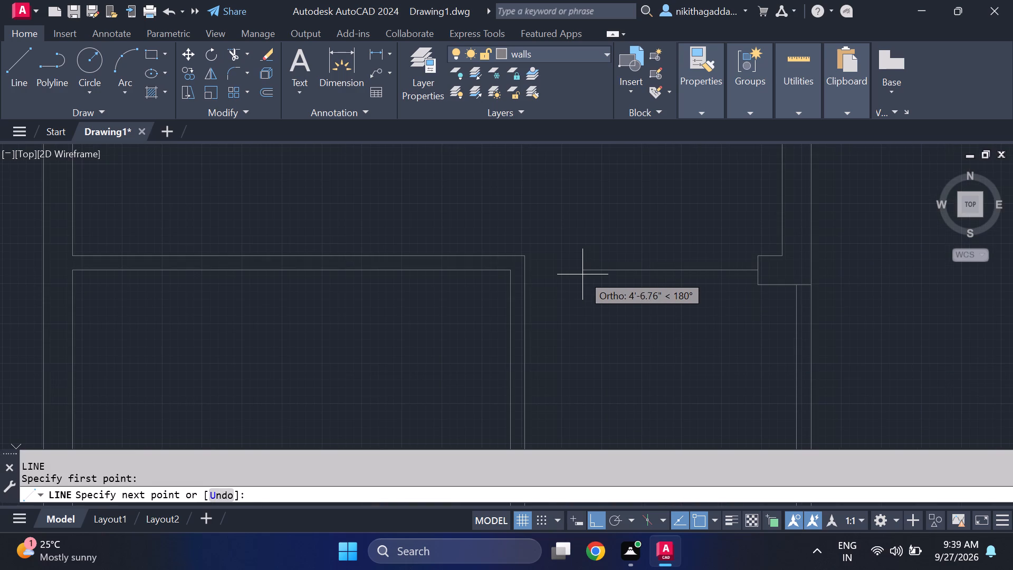
left_click(574, 273)
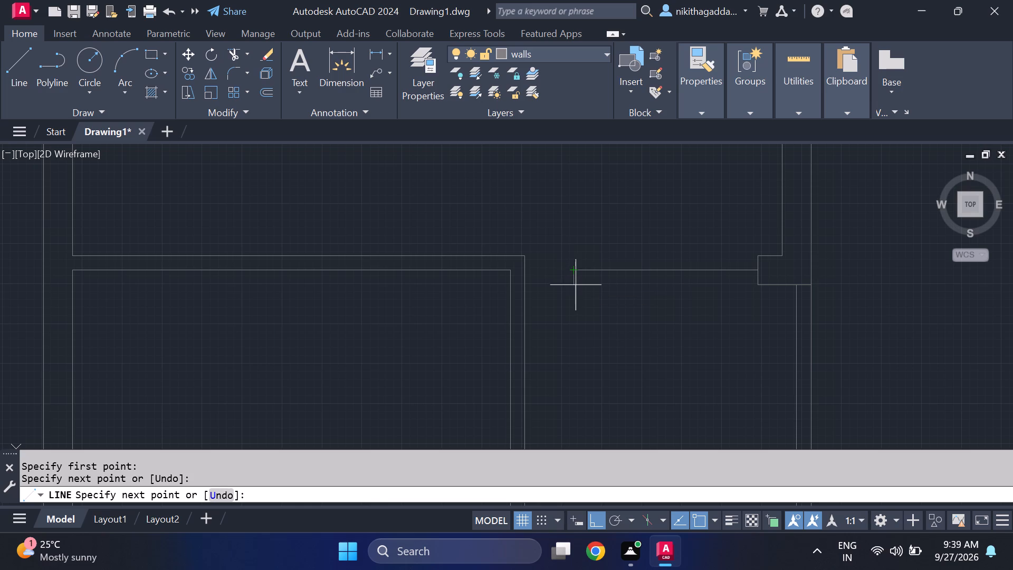
key("Escape")
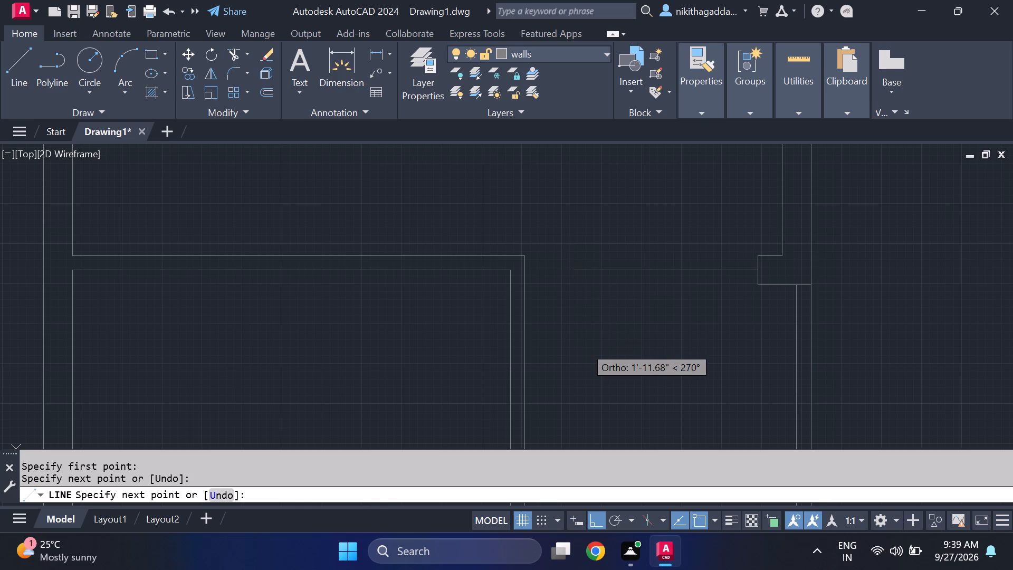
Draw a horizontal line between the large room's right wall and the thinner right outer wall, a little above the existing line there.
scroll(581, 345, "down", 8)
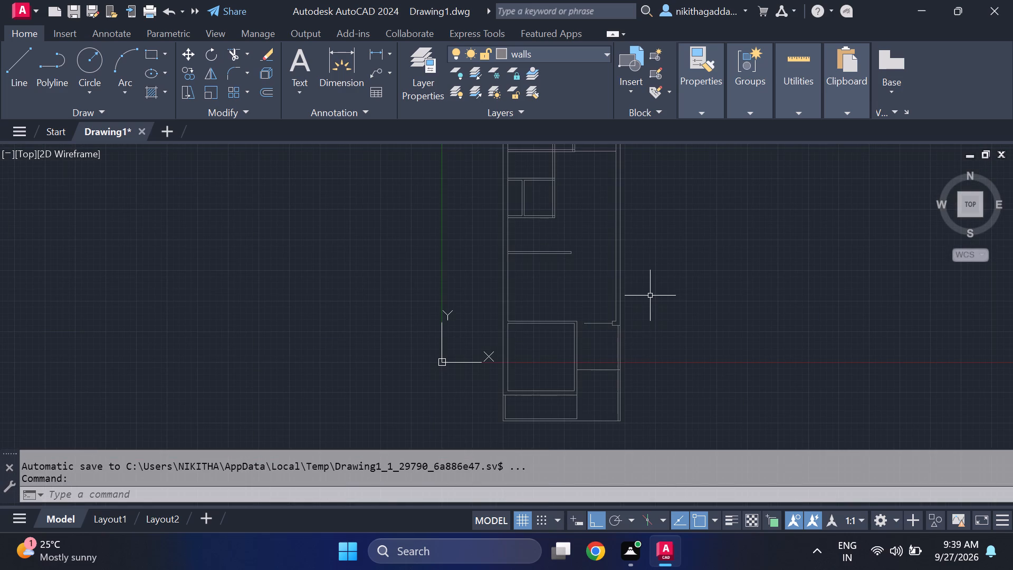
middle_click_drag(650, 296, 660, 310)
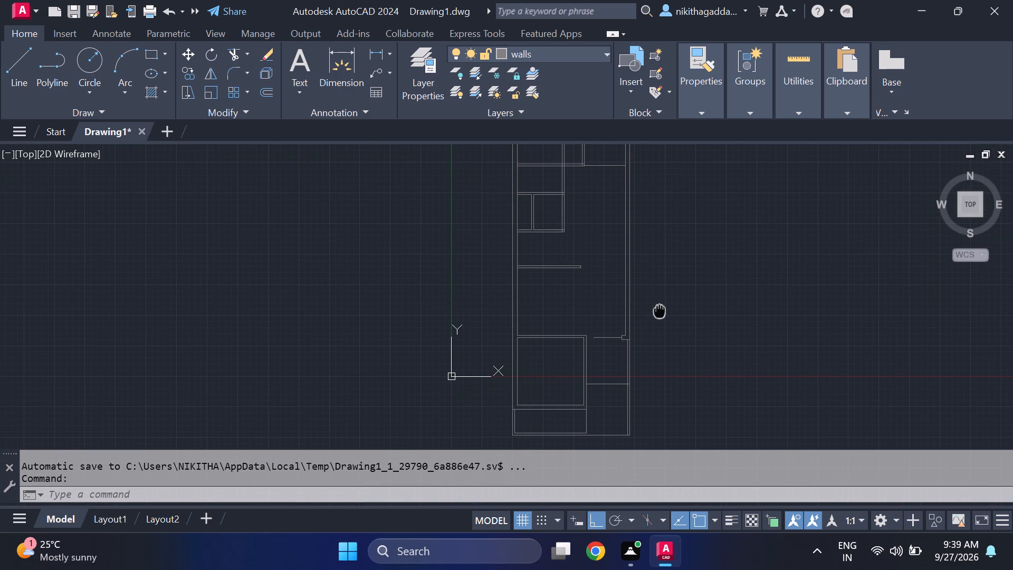
middle_click_drag(660, 310, 660, 288)
scroll(611, 377, "up", 2)
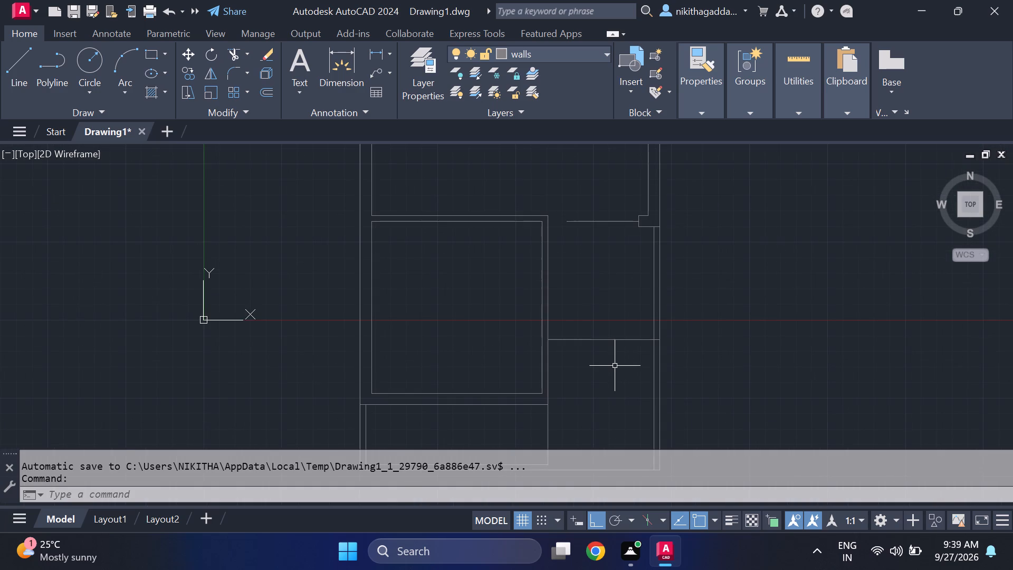
key("l")
key("Return")
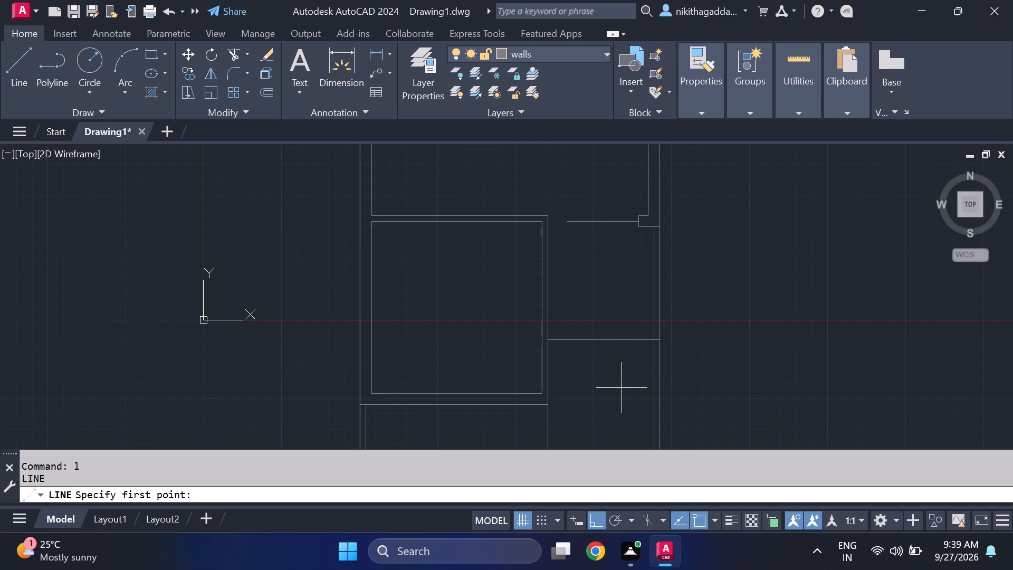
scroll(620, 387, "up", 1)
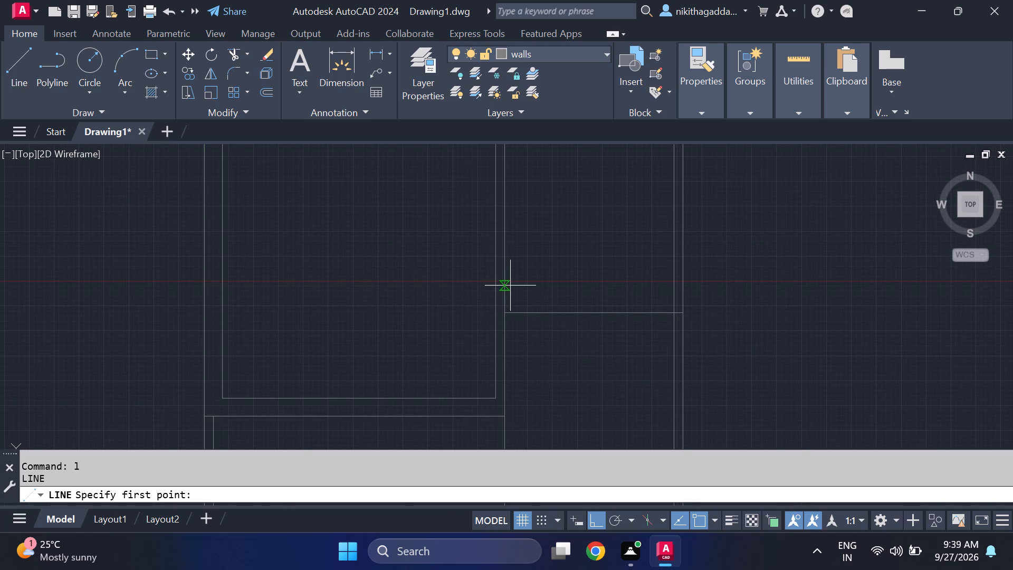
left_click(510, 290)
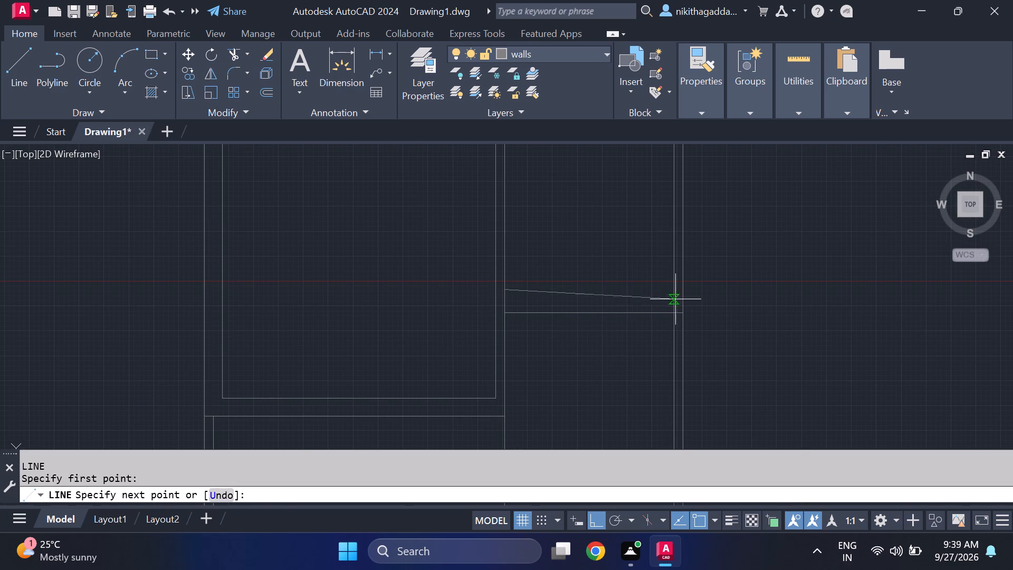
left_click(674, 292)
key("Return")
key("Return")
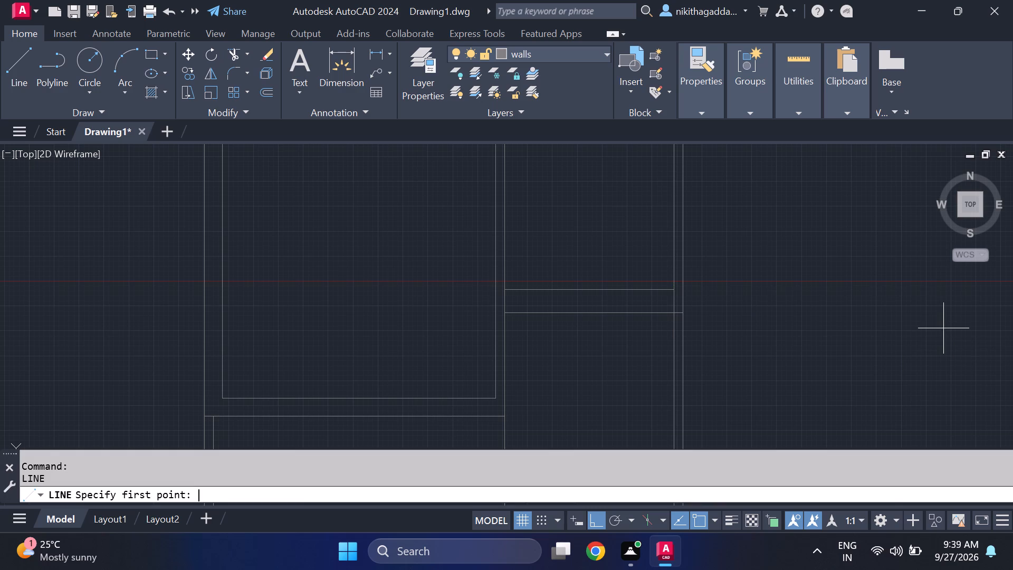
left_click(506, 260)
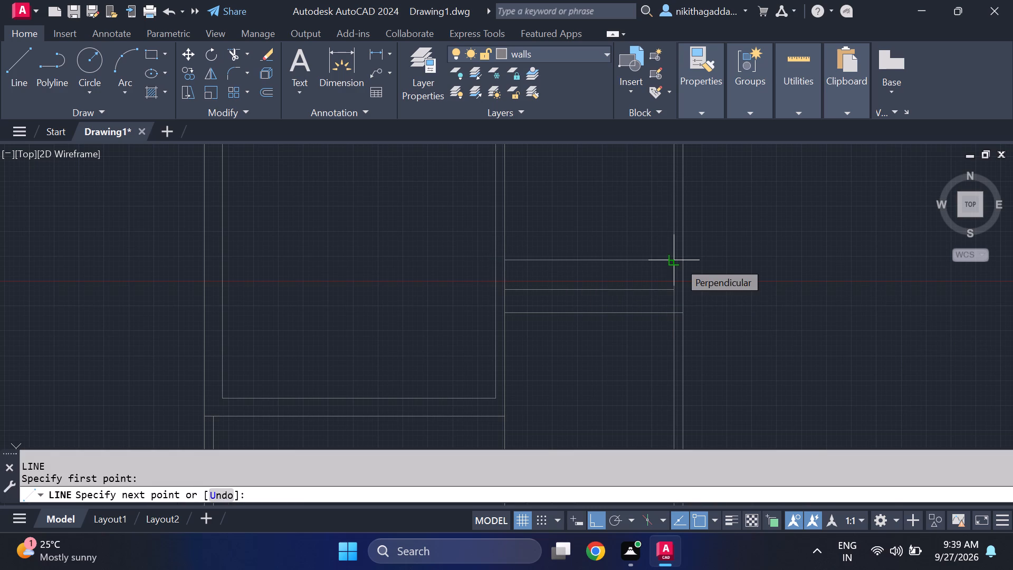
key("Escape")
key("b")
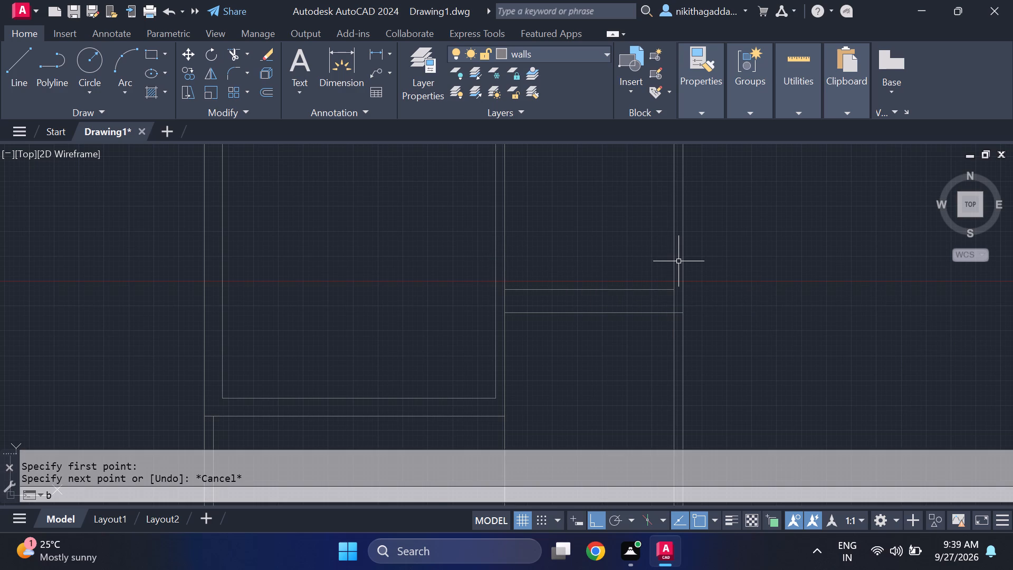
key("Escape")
Draw another parallel horizontal line a similar spacing above the last one, from the large room's right wall to the right outer wall.
key("space")
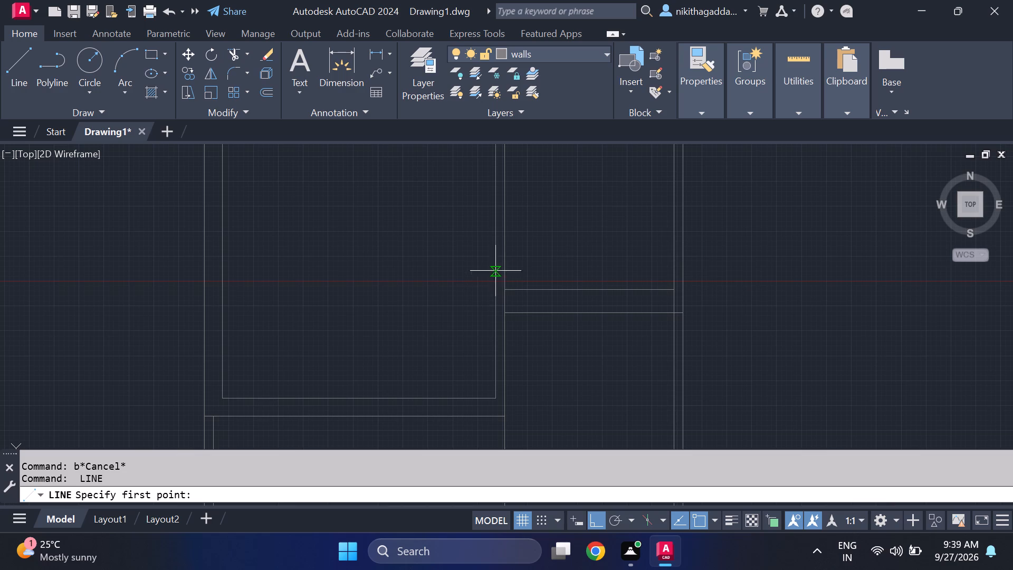
left_click(509, 268)
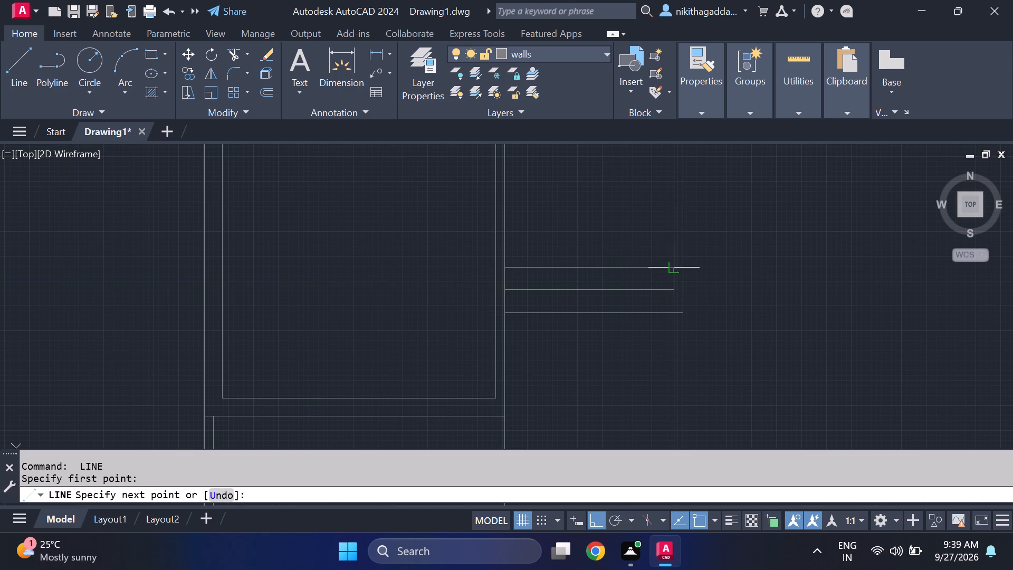
left_click(678, 263)
key("Return")
scroll(732, 340, "down", 4)
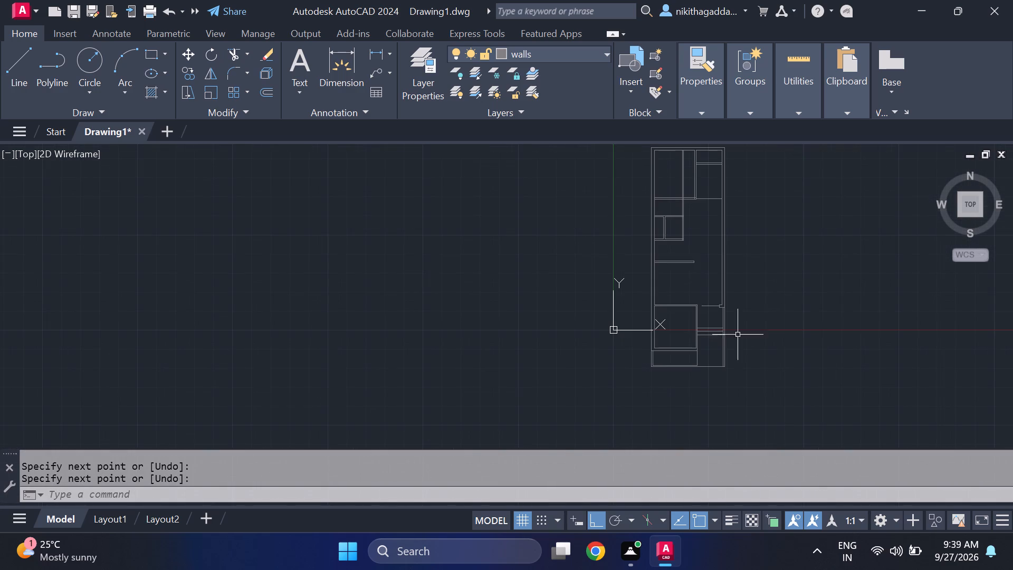
scroll(752, 310, "up", 2)
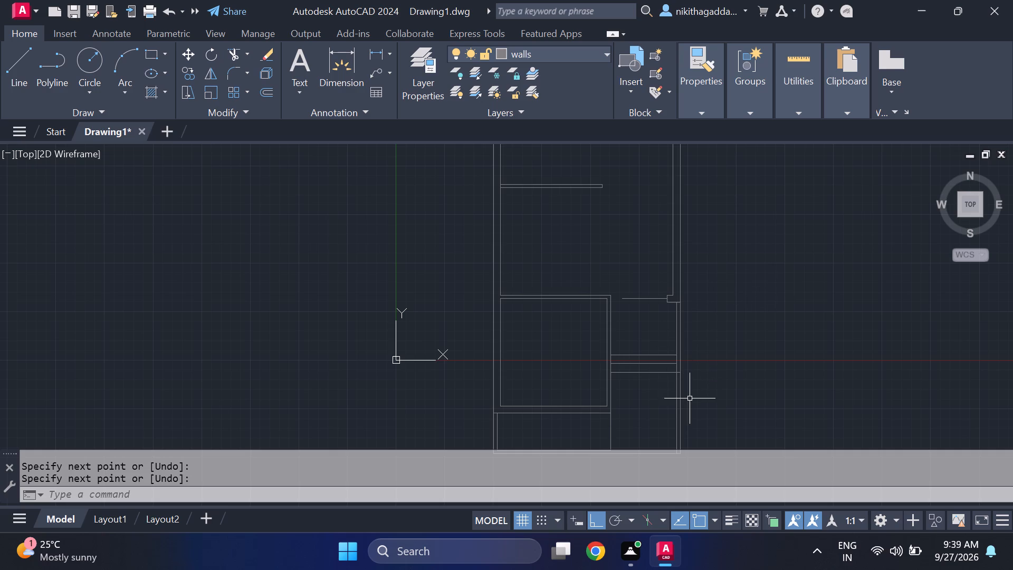
Trim the lowest horizontal line beside the large lower room where it crosses the thinner right outer wall's thickness.
scroll(682, 412, "up", 2)
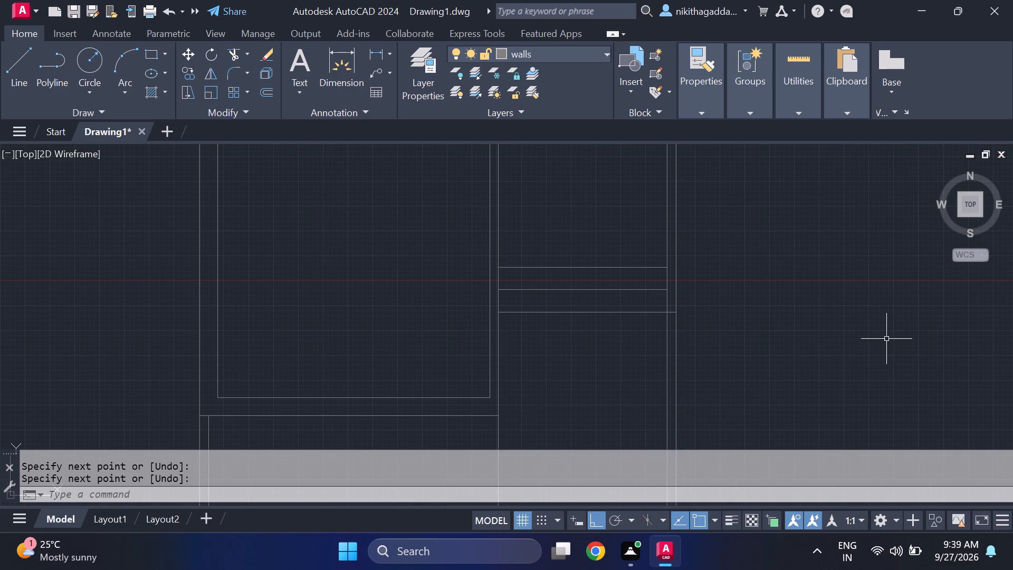
type("tr")
key("Return")
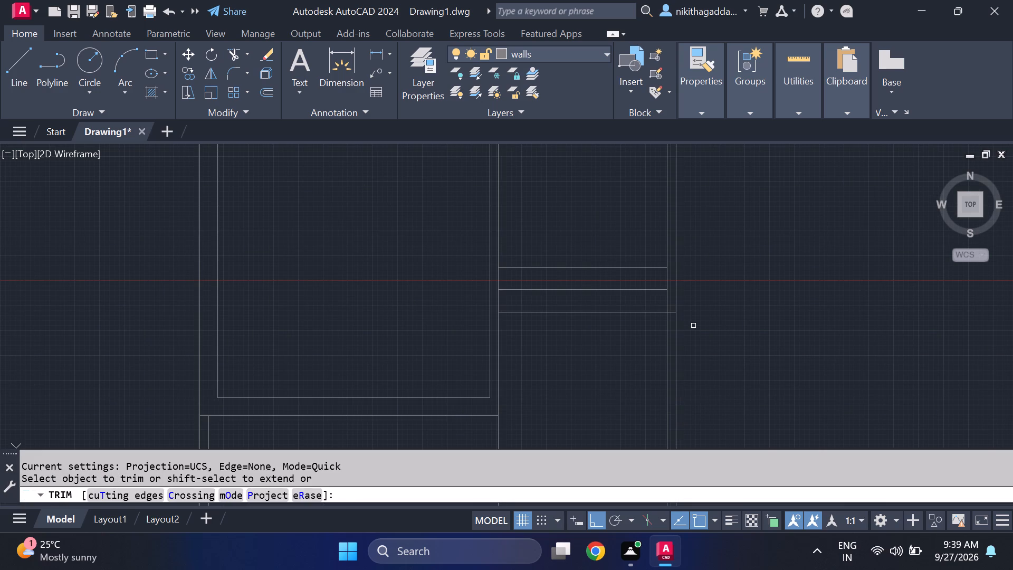
left_click(671, 314)
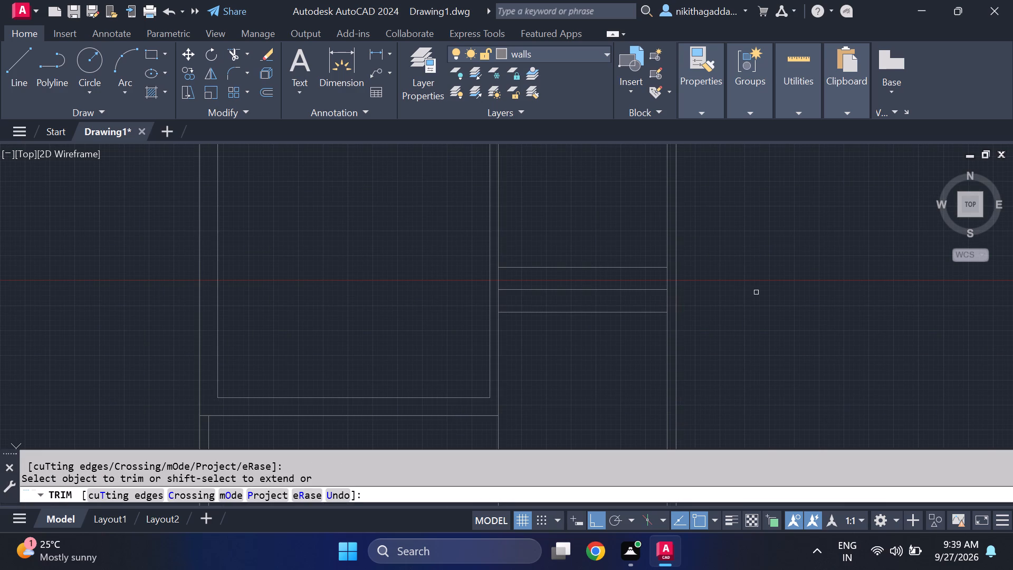
scroll(780, 286, "down", 3)
key("Escape")
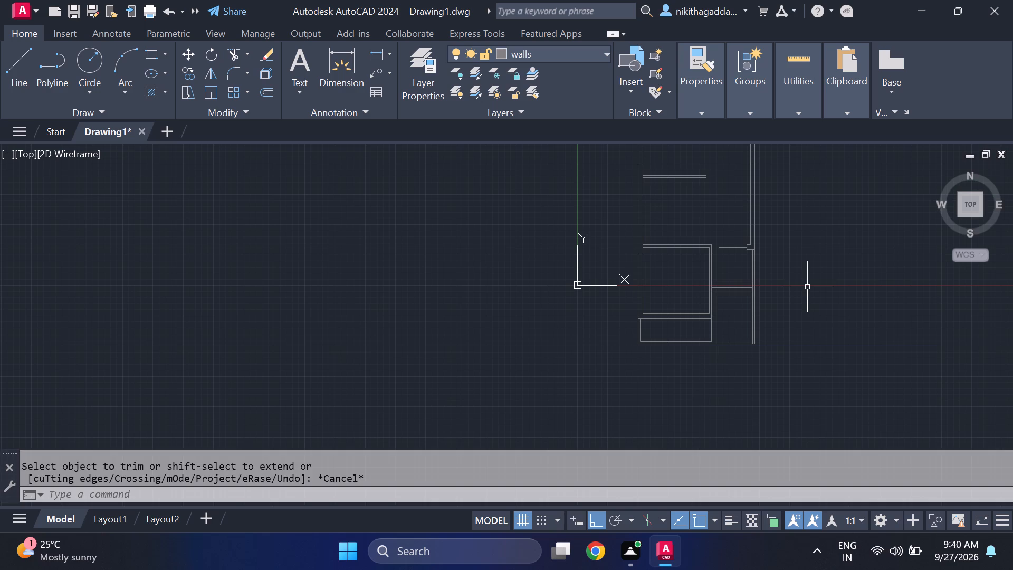
Examine the open area between the small left rooms, the free-ended horizontal partition and the right outer wall.
middle_click_drag(759, 311, 719, 376)
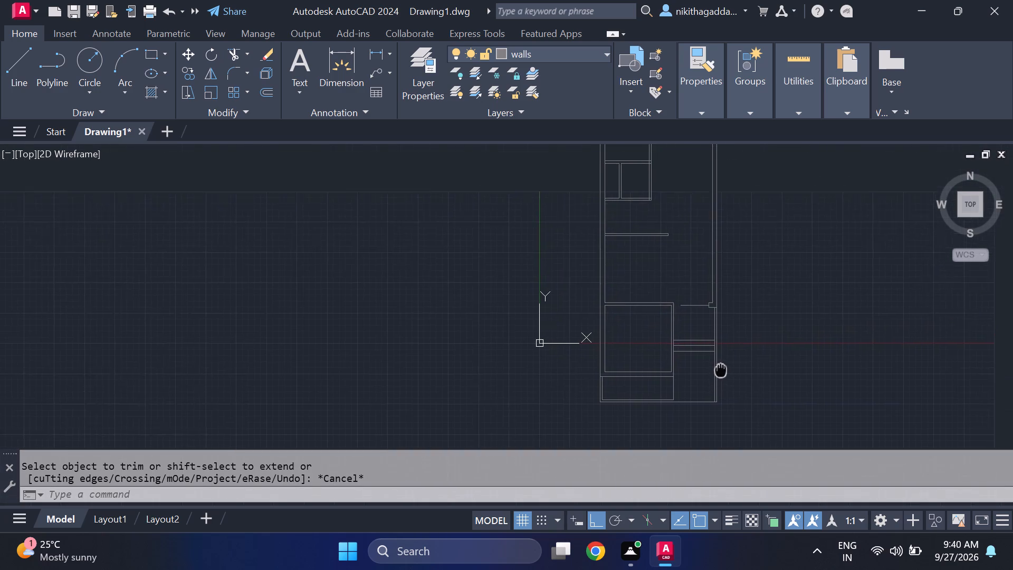
middle_click_drag(719, 376, 715, 402)
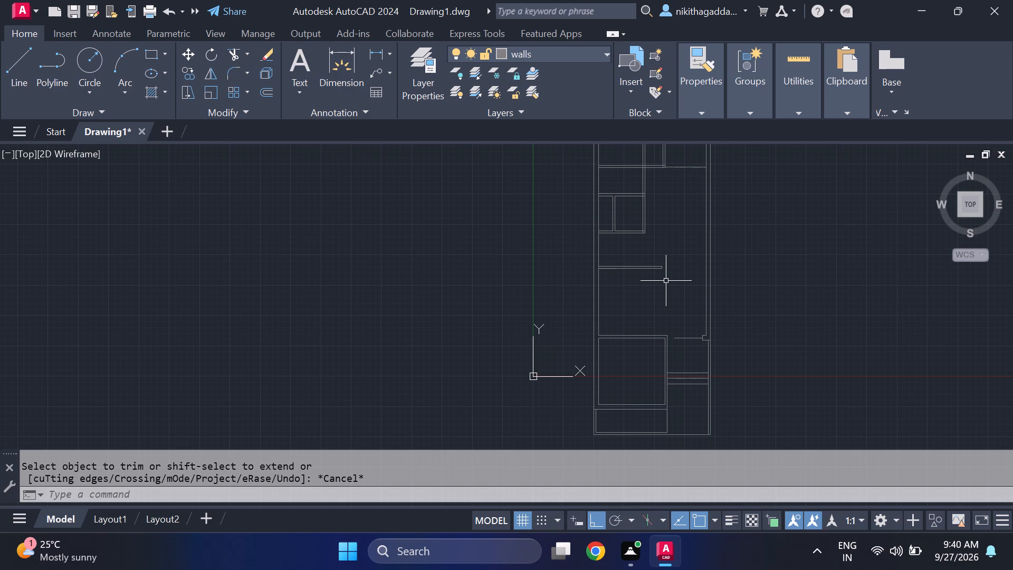
scroll(690, 263, "up", 1)
middle_click_drag(684, 274, 701, 354)
middle_click_drag(702, 358, 704, 368)
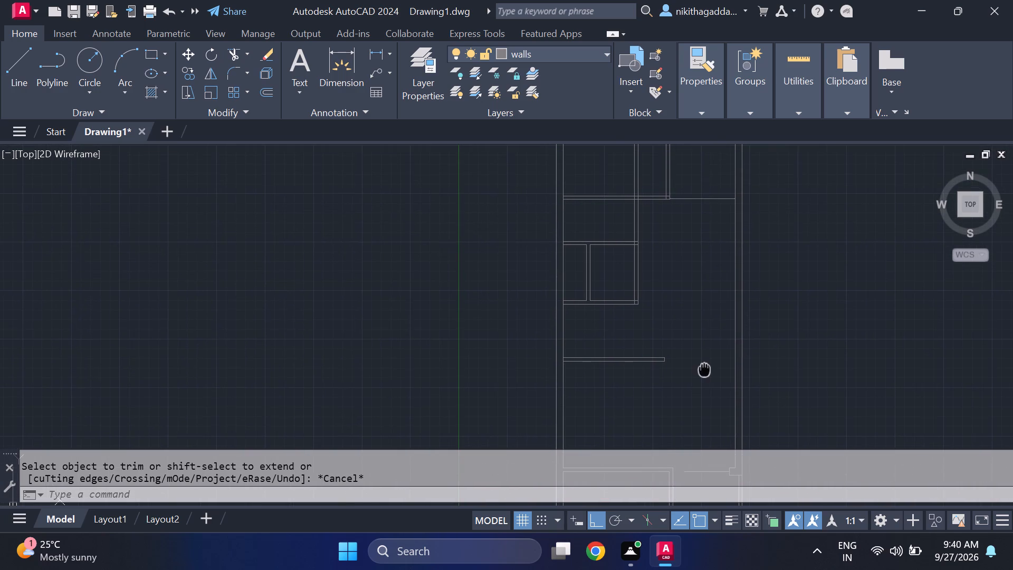
middle_click_drag(704, 368, 705, 368)
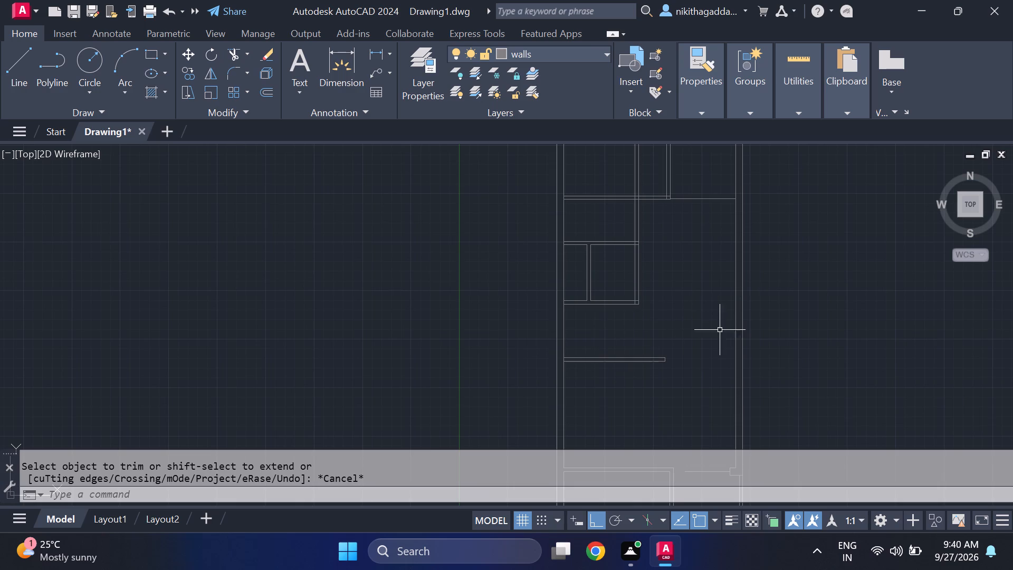
middle_click_drag(722, 379, 731, 287)
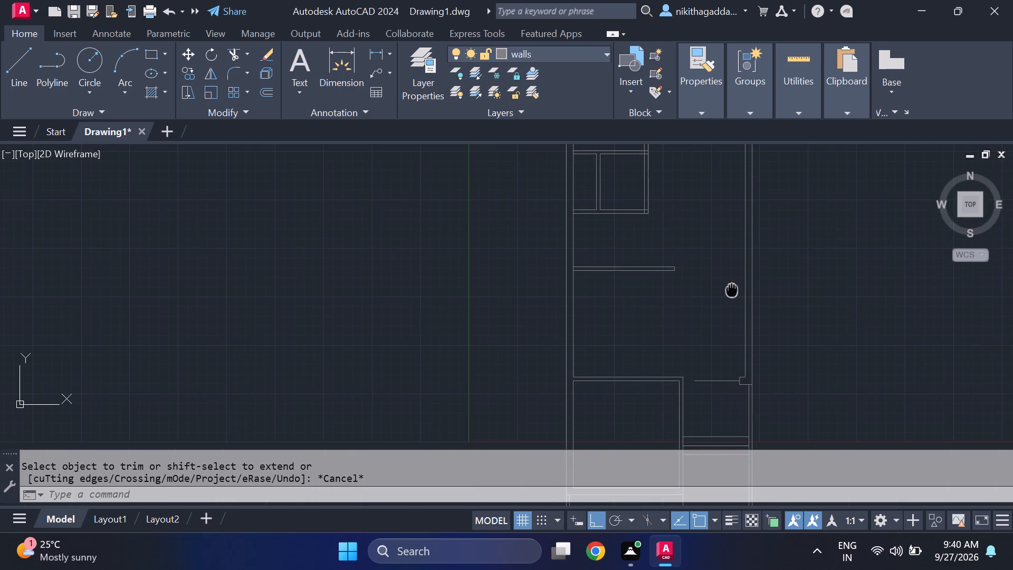
middle_click_drag(731, 287, 676, 413)
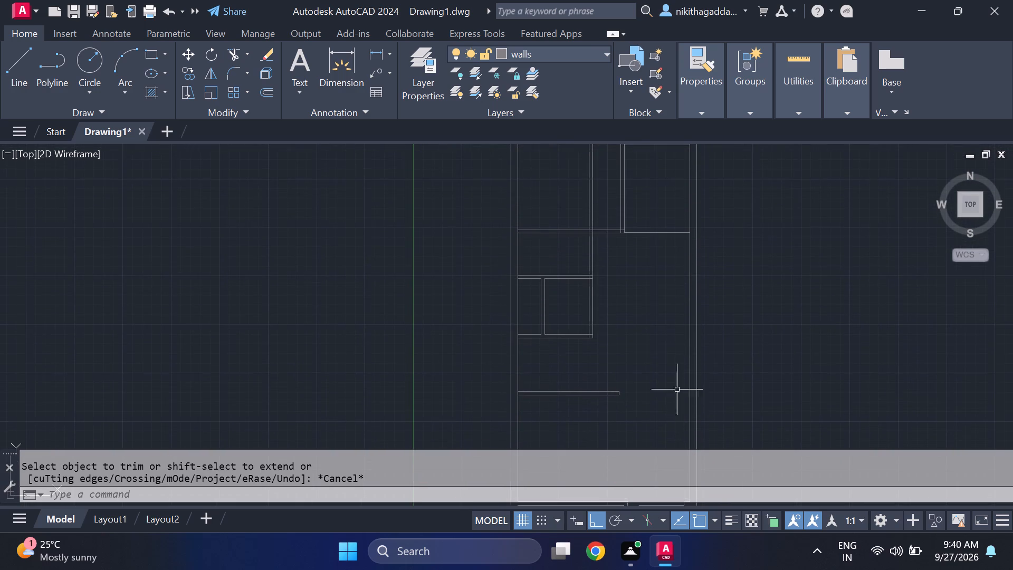
scroll(687, 346, "up", 1)
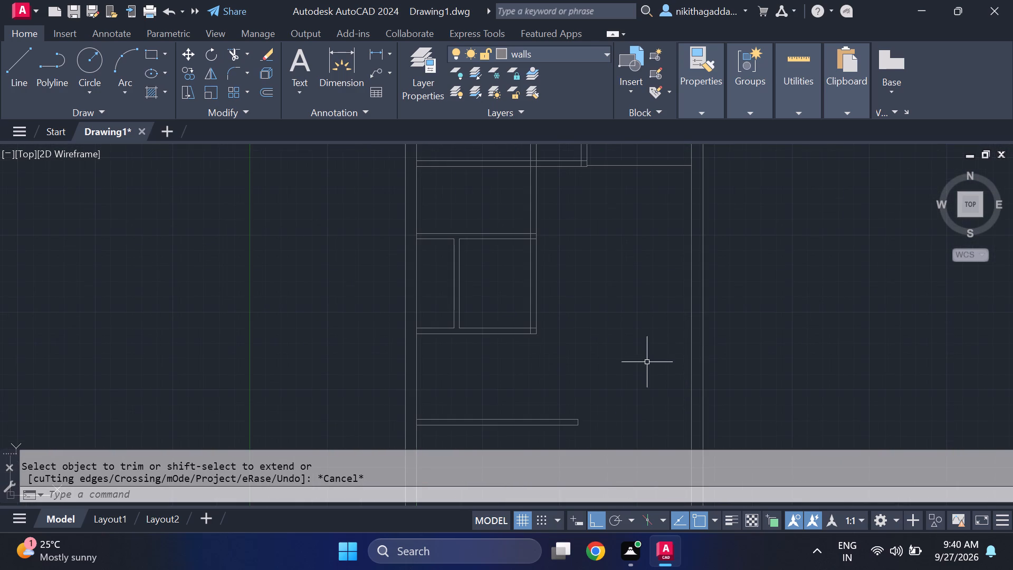
middle_click_drag(636, 382, 635, 356)
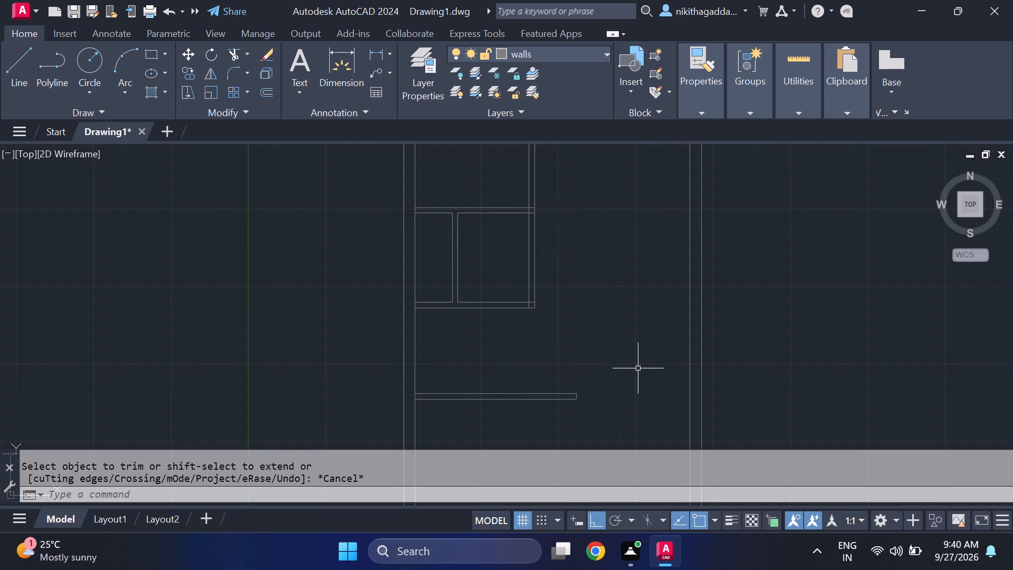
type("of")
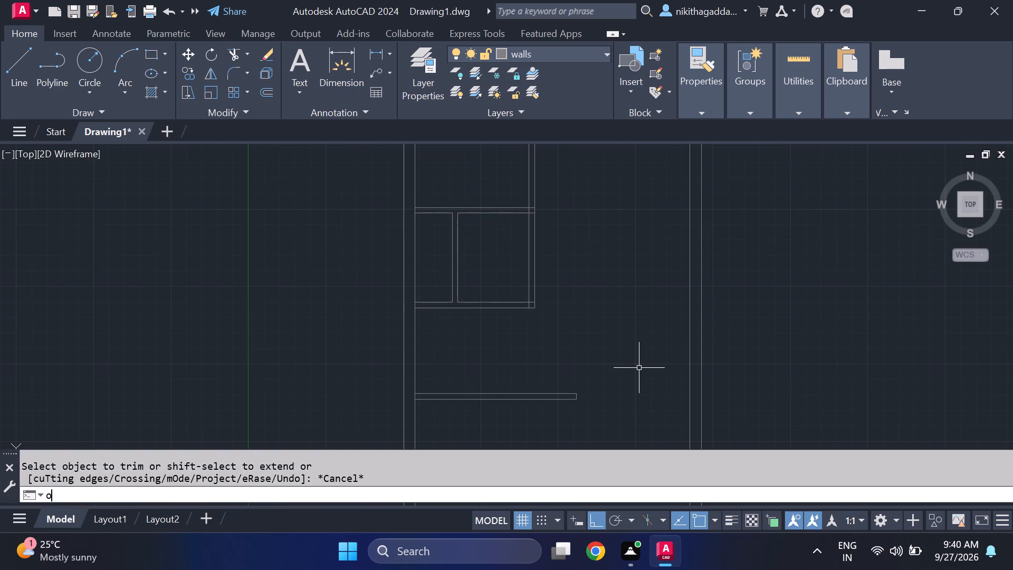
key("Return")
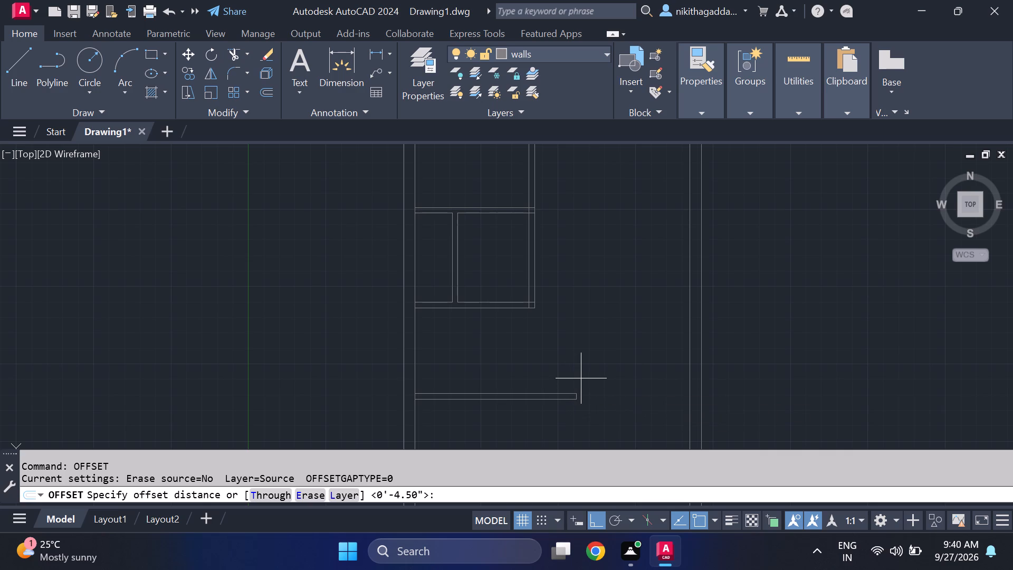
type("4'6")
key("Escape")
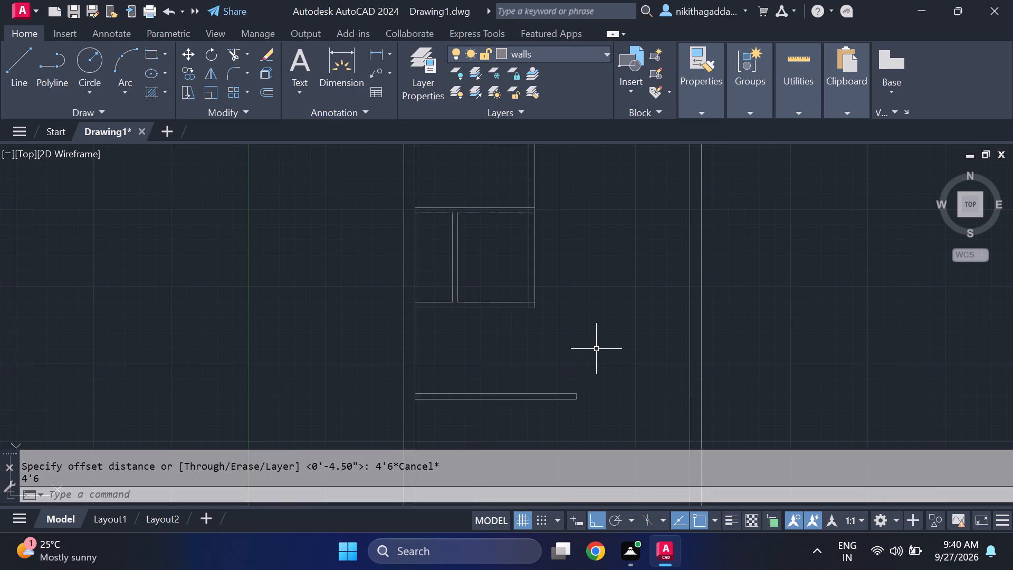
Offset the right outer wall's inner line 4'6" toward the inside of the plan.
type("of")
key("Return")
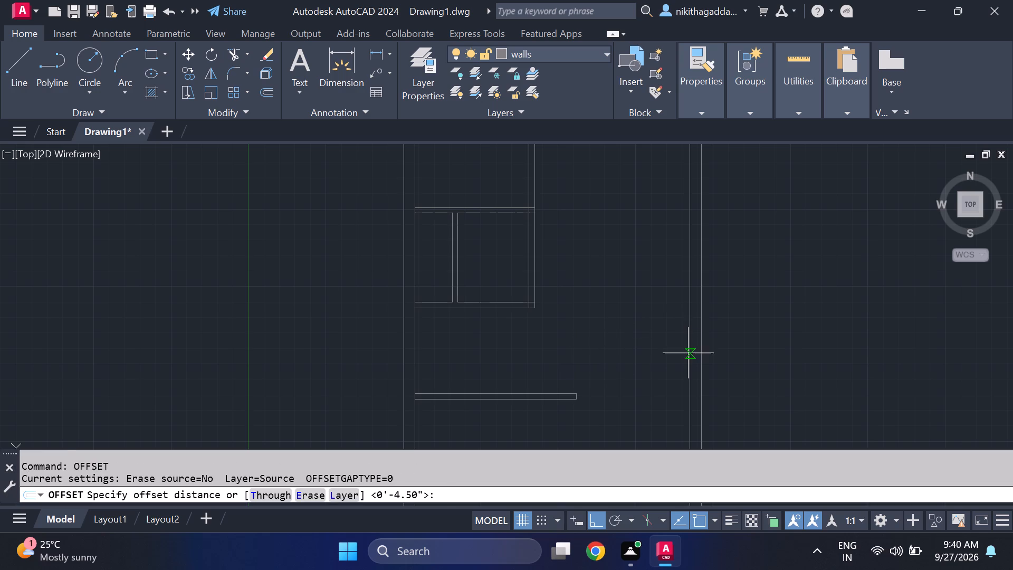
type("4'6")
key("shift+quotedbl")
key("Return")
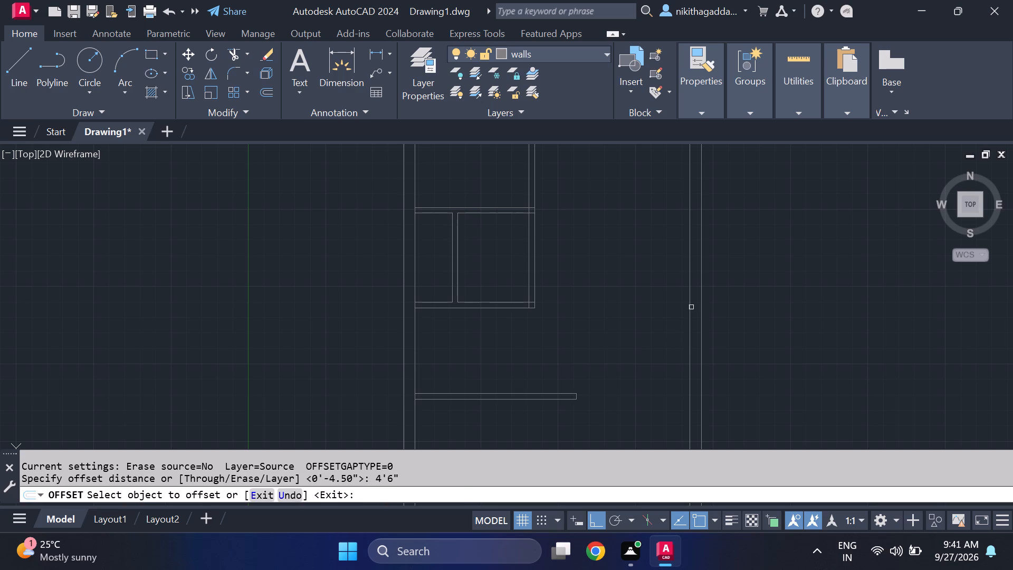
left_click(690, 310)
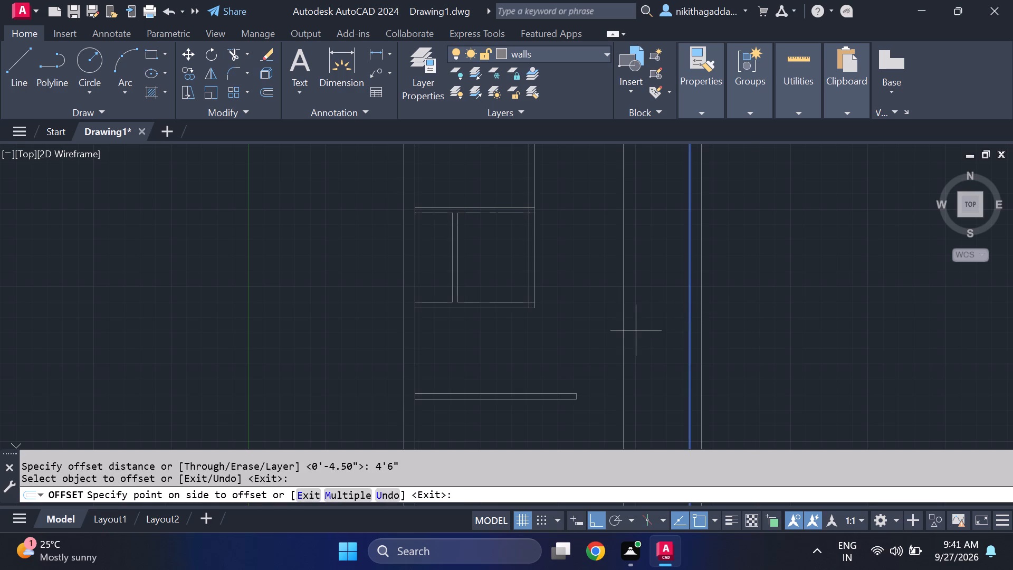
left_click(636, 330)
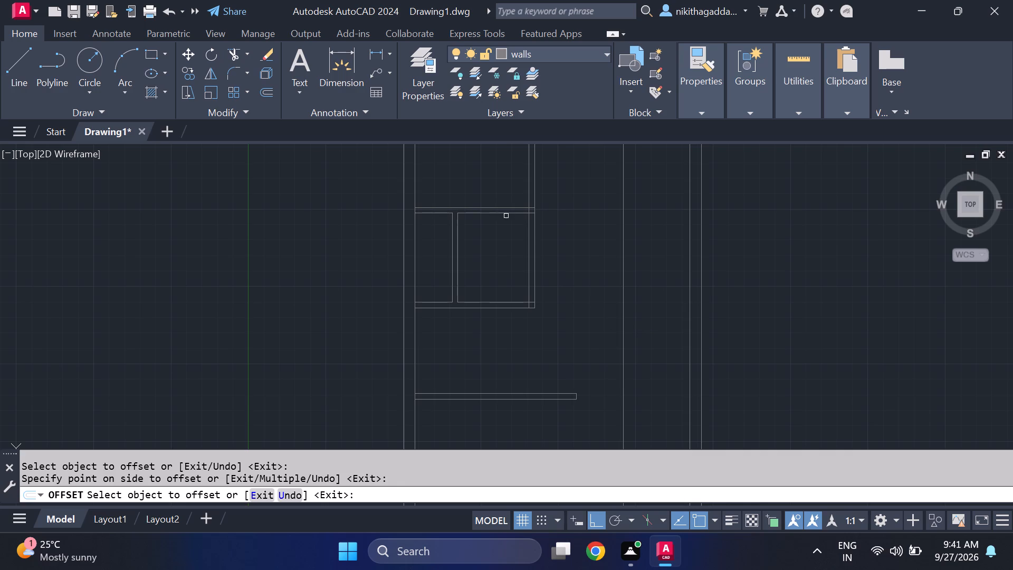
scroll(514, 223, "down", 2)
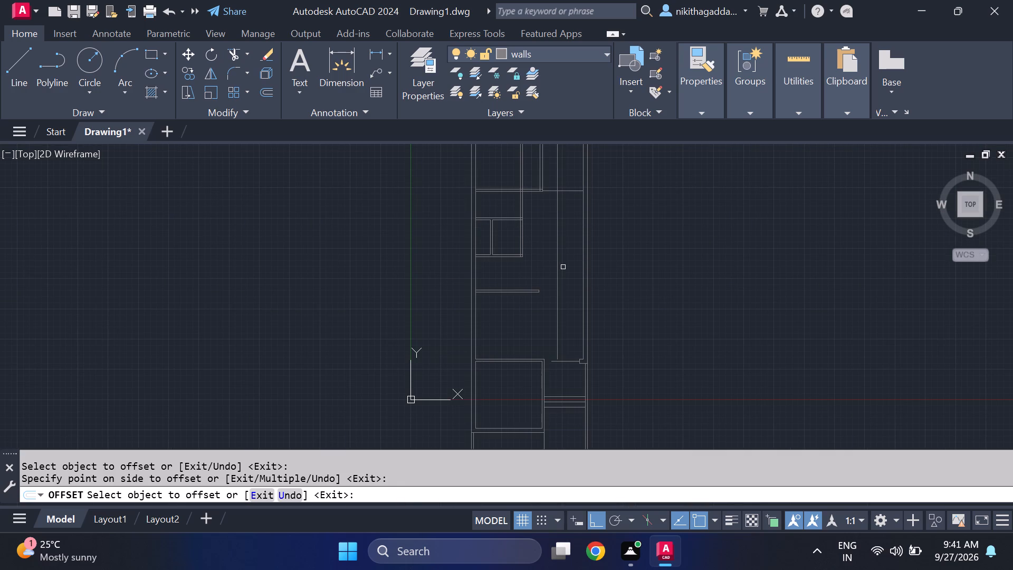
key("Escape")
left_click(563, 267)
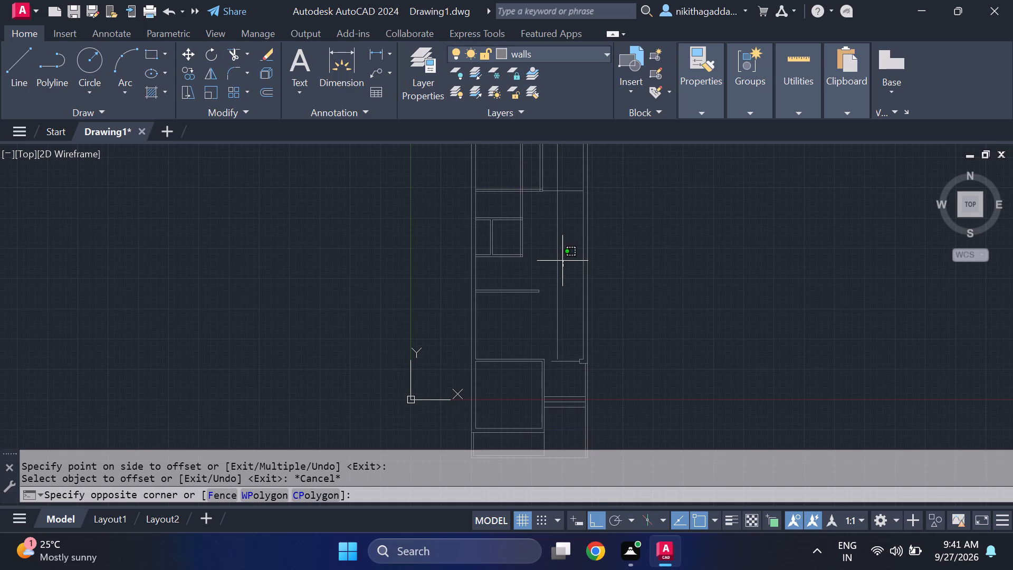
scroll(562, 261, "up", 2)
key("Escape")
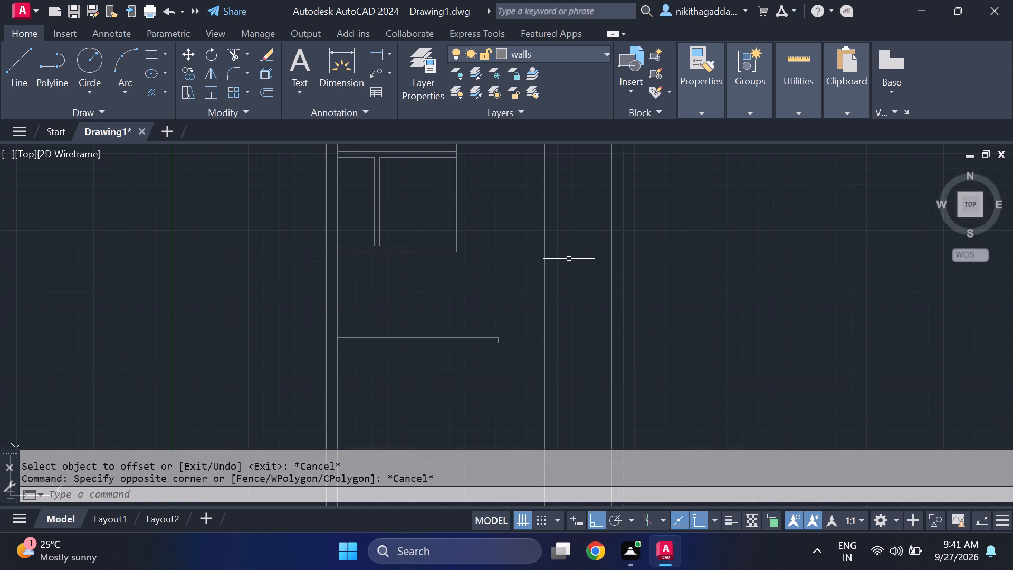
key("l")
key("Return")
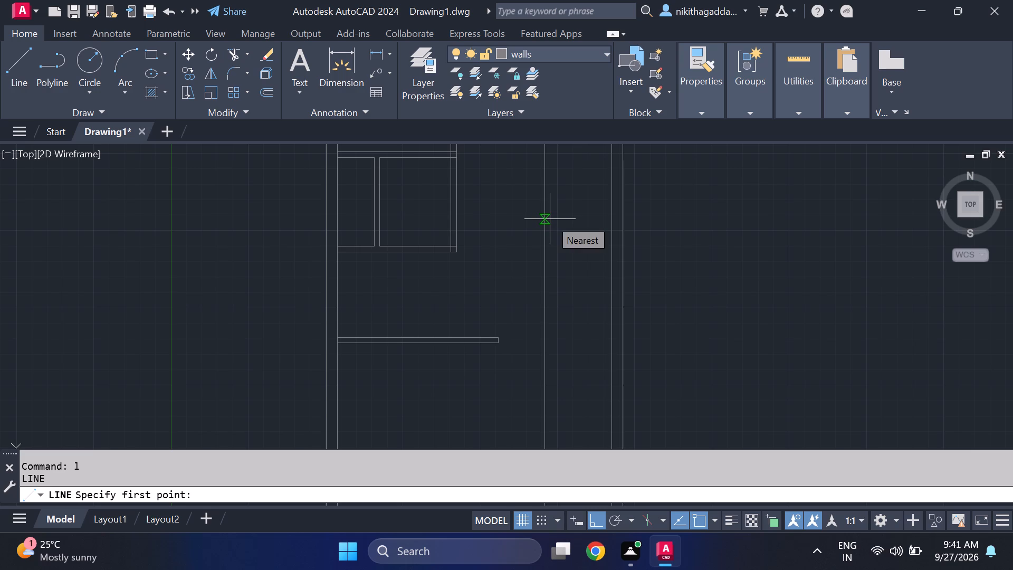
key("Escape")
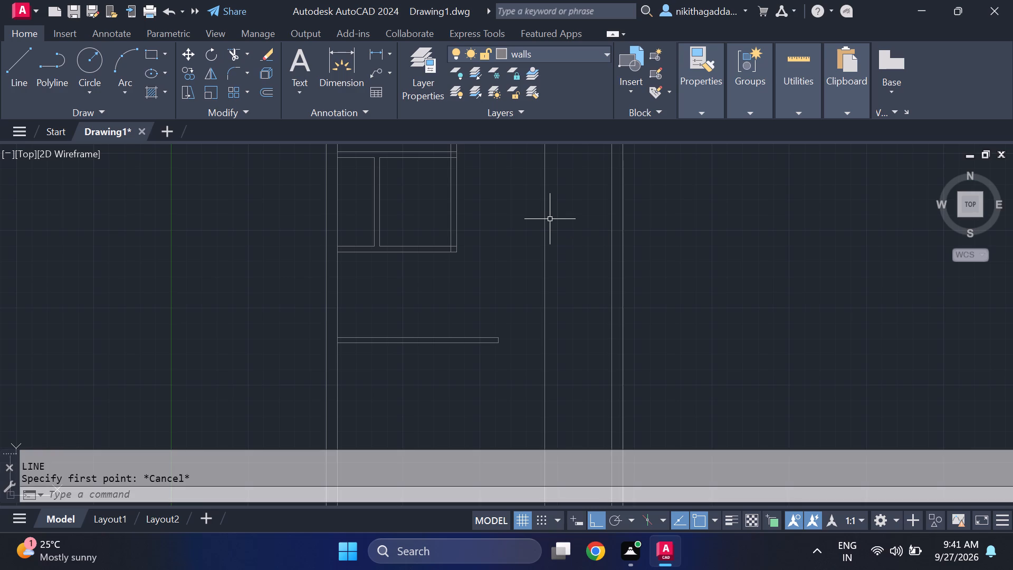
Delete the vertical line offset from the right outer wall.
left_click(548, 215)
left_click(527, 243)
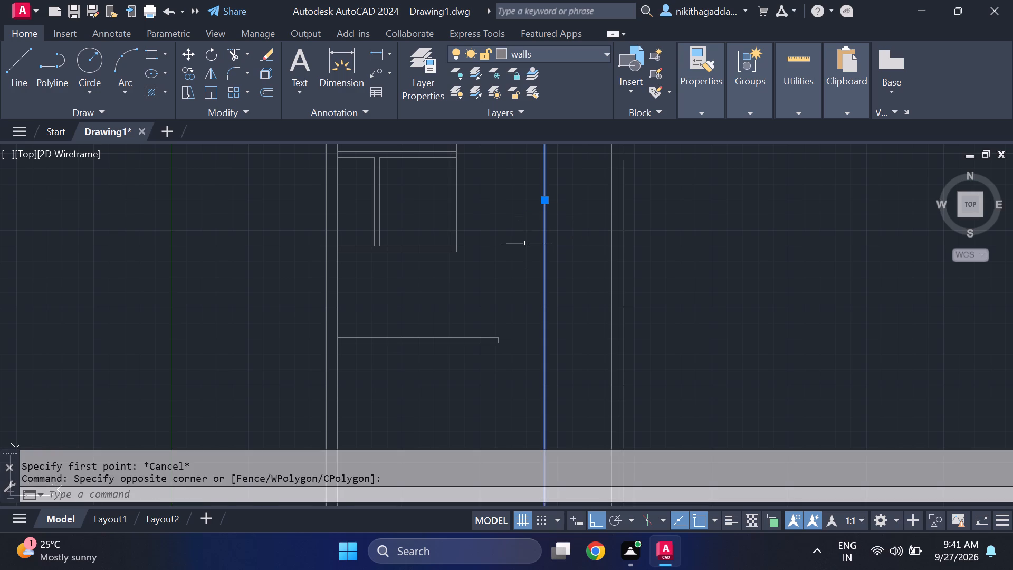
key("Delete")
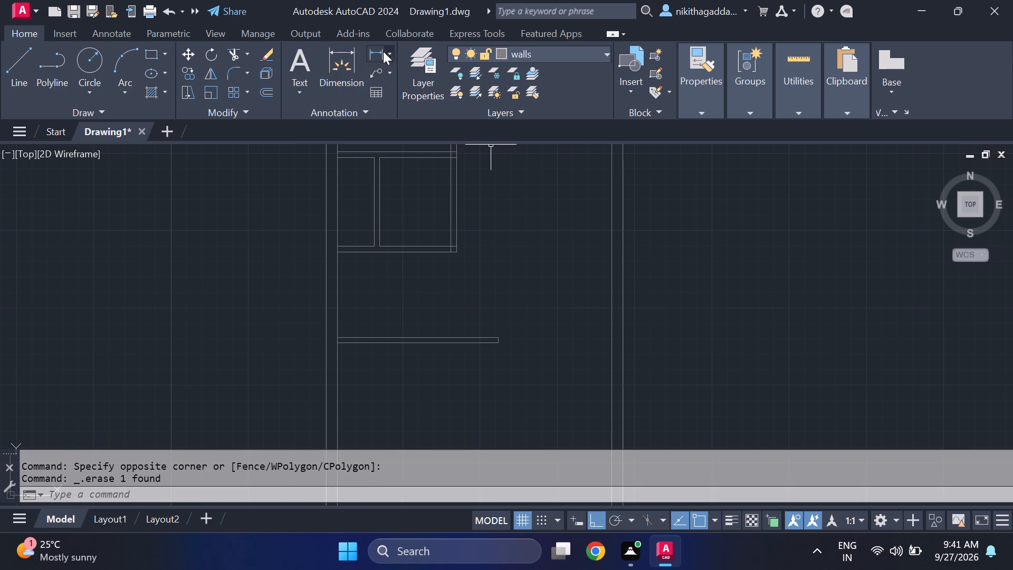
Place a 4'6" horizontal linear dimension leftward from the right outer wall's inner face, above the free-ended partition's level.
left_click(375, 53)
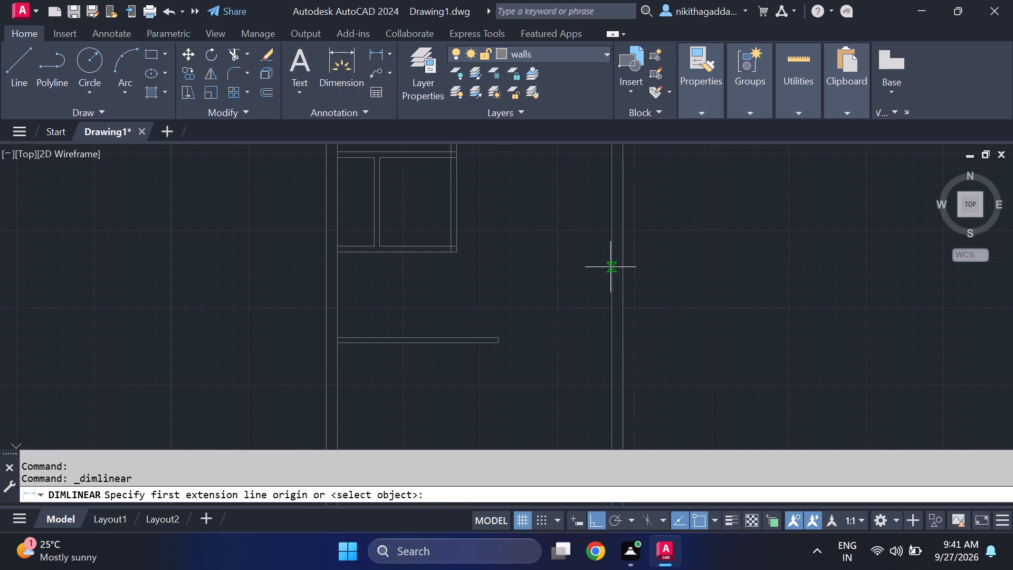
left_click(610, 267)
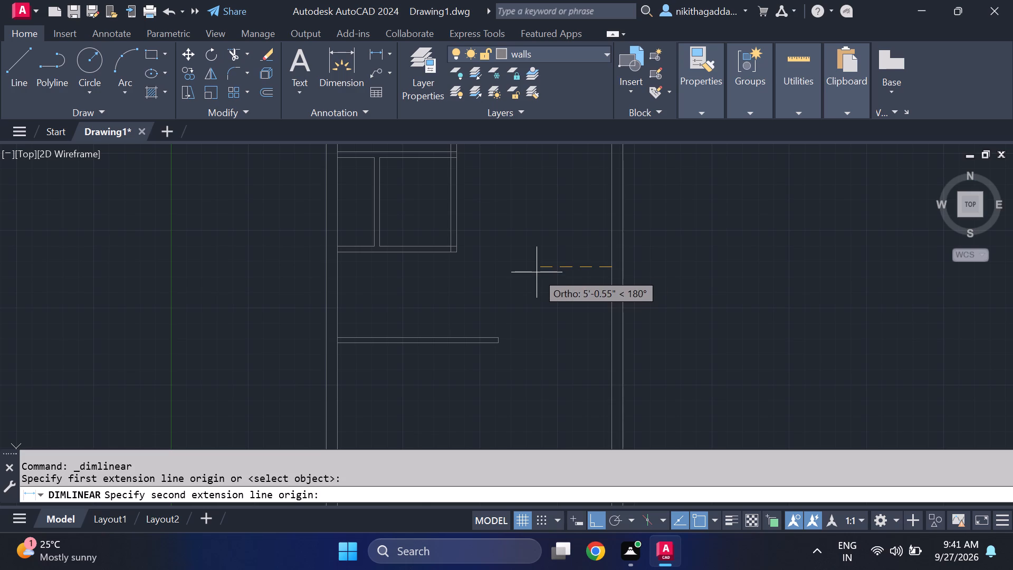
type("4'6\"")
key("Return")
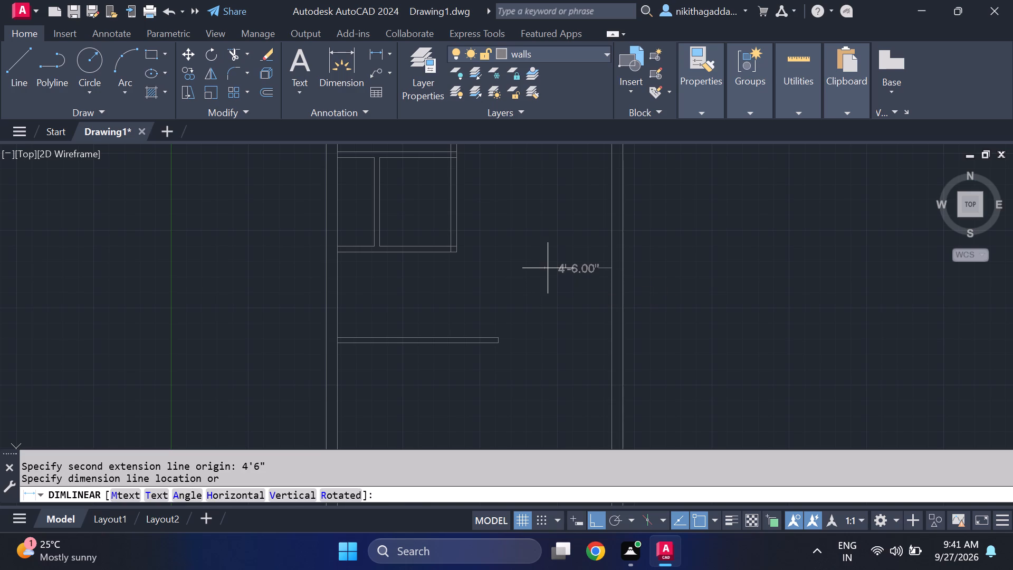
left_click(545, 268)
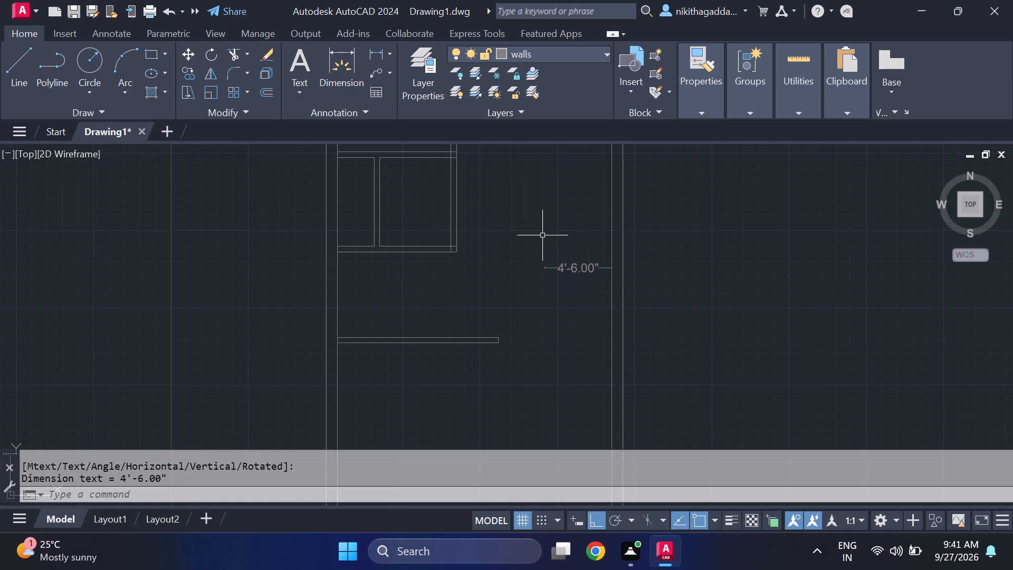
Draw connected lines from the 4'6" dimension's inner end down to the free-ended partition's lower-edge level, then across to the right outer wall.
key("l")
key("Return")
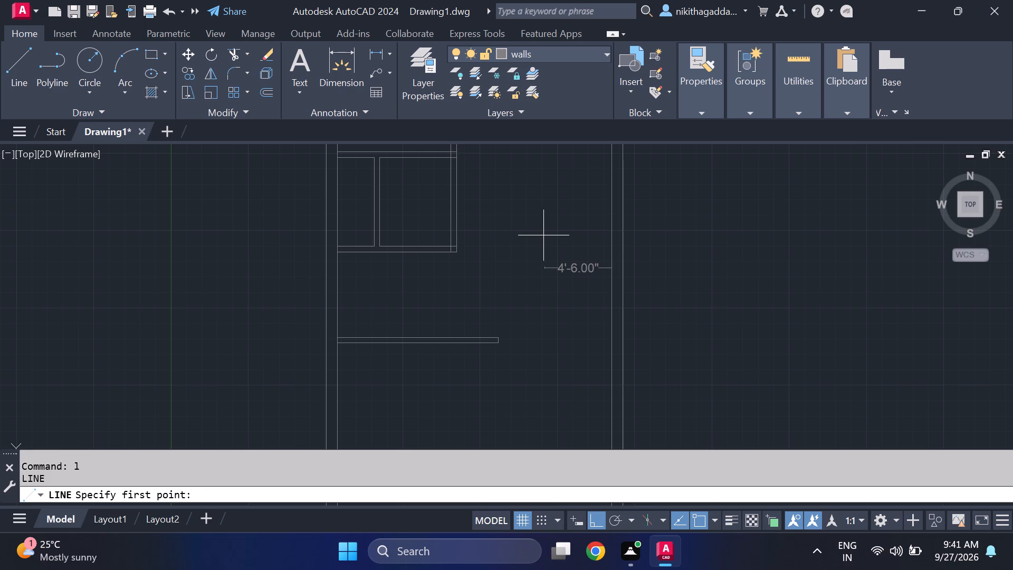
scroll(533, 263, "up", 1)
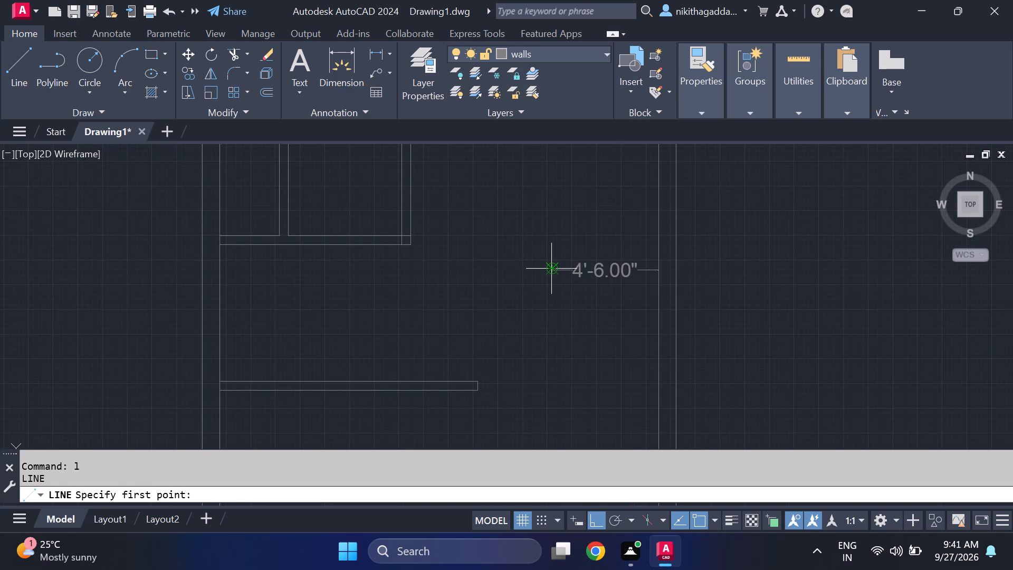
left_click(550, 268)
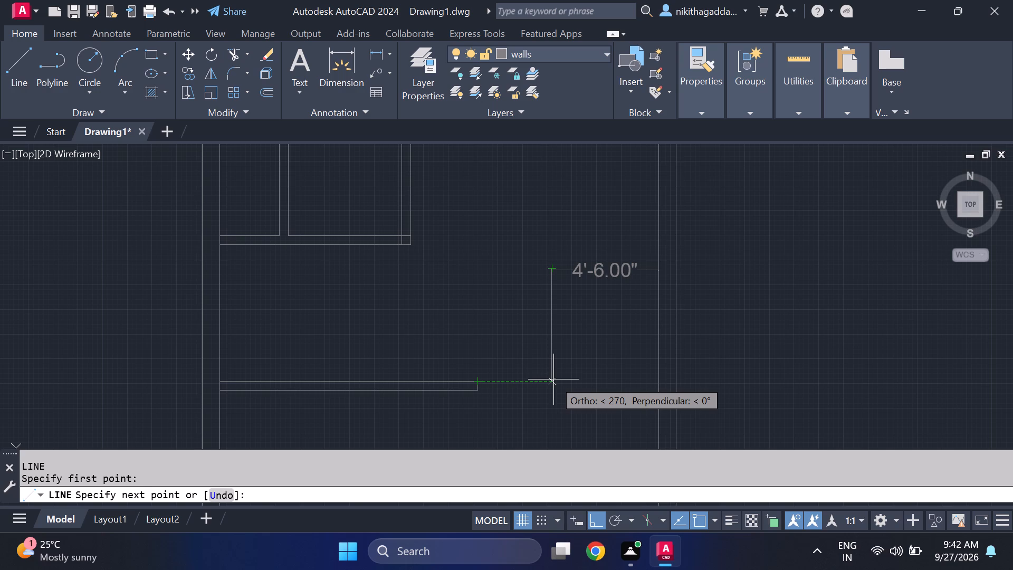
left_click(555, 379)
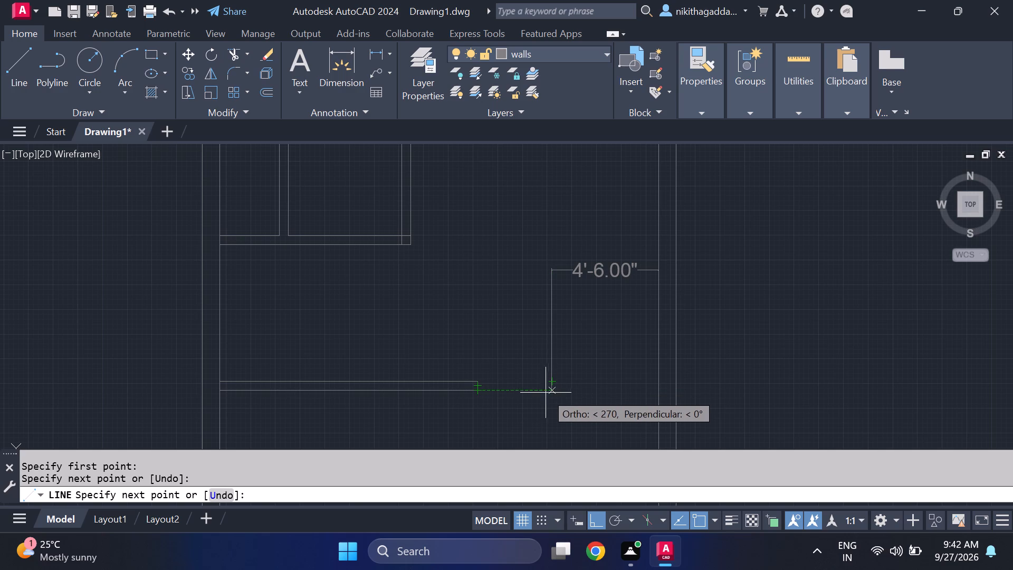
left_click(552, 392)
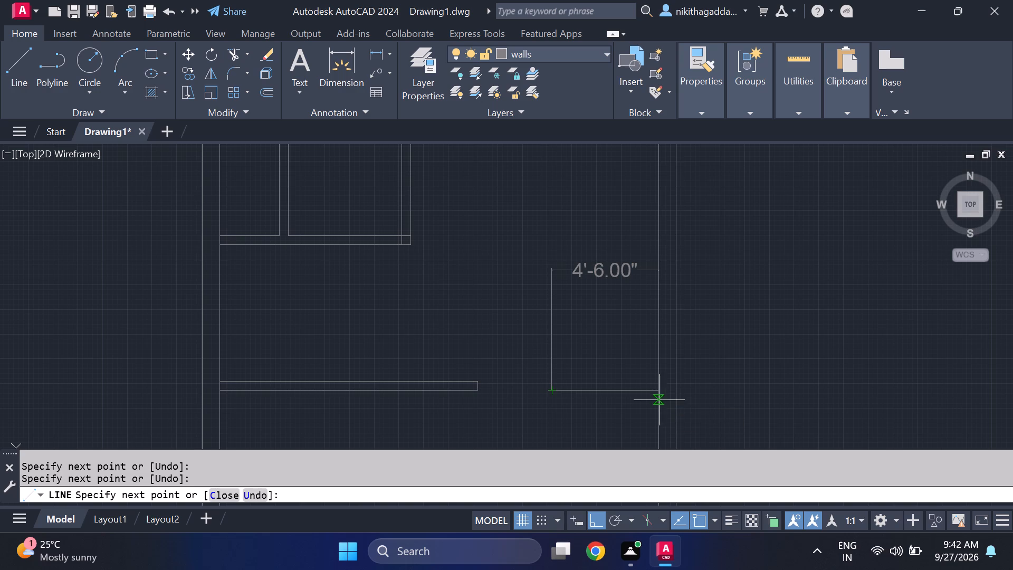
left_click(658, 389)
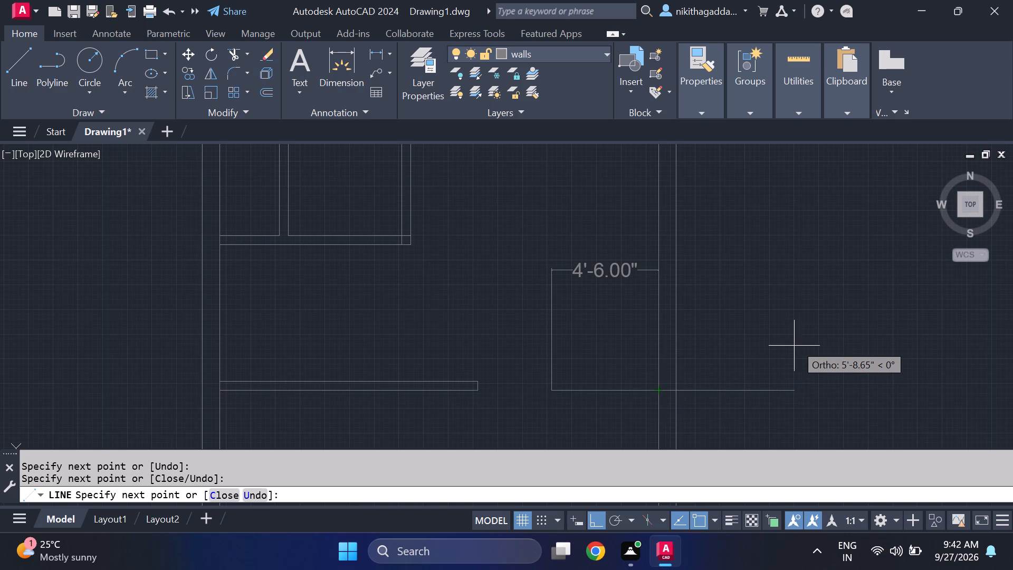
key("Escape")
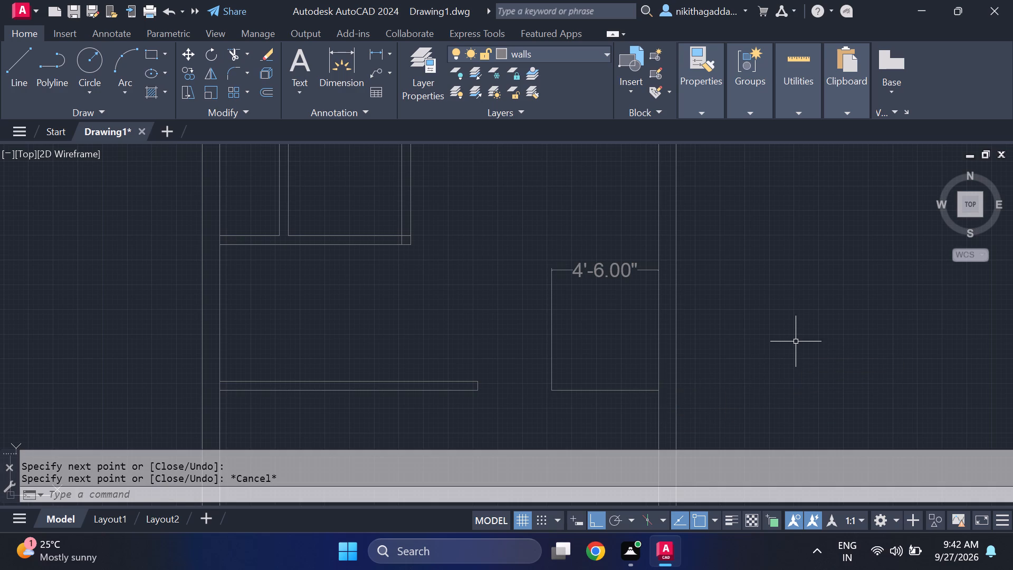
Draw a horizontal line at the free-ended partition's upper-edge level from the new vertical line to the right outer wall.
key("l")
key("Return")
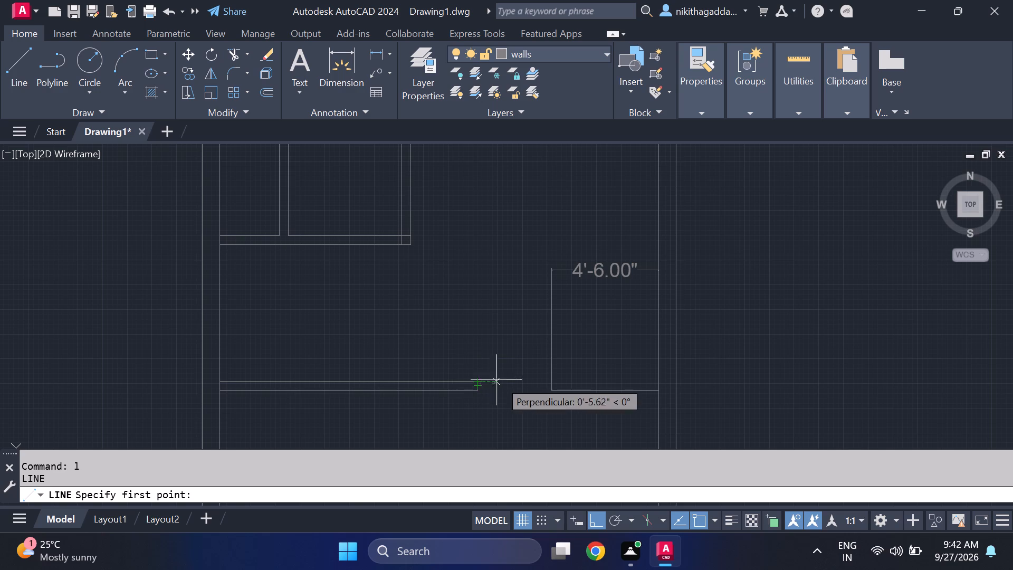
left_click(549, 380)
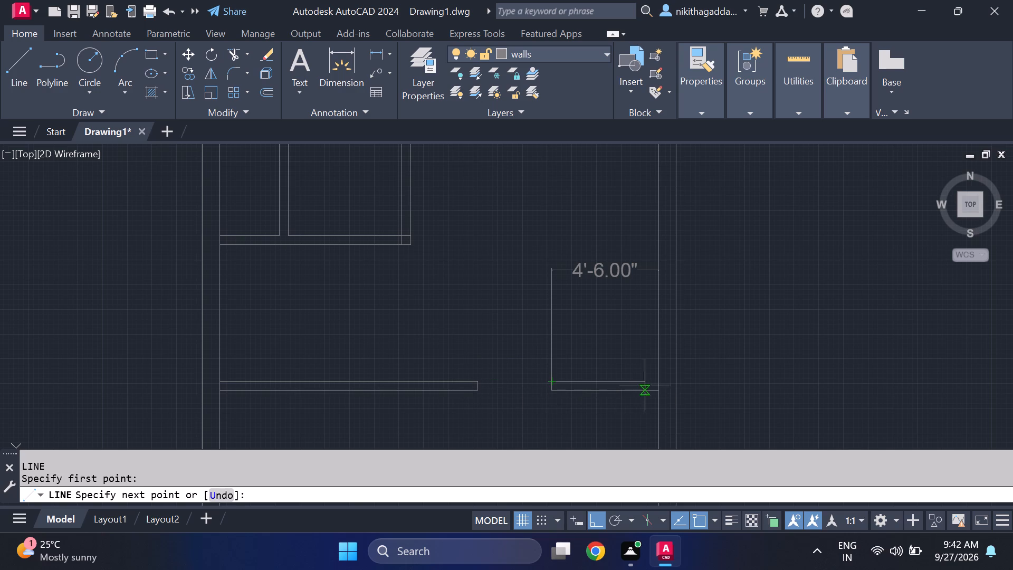
left_click(663, 384)
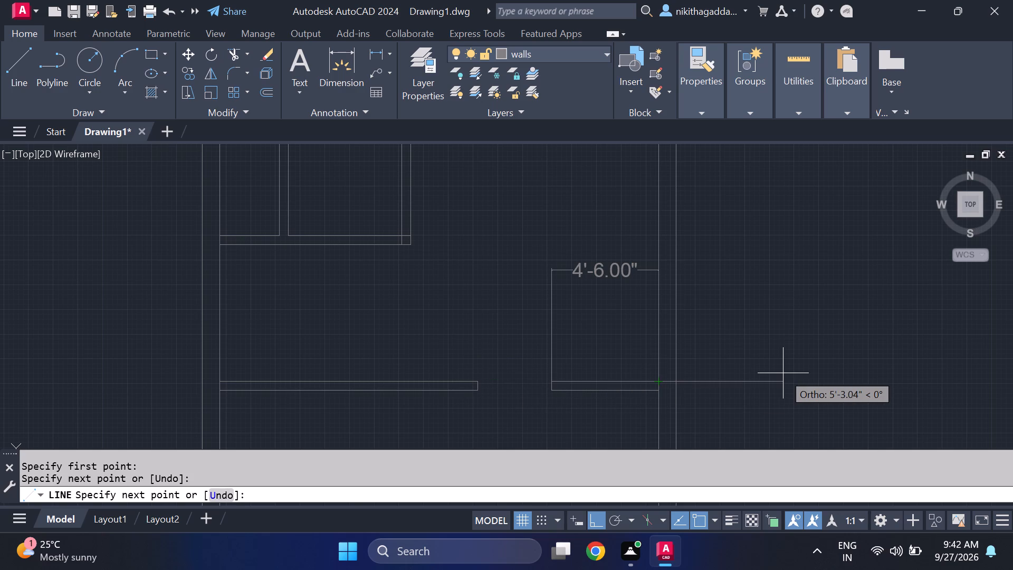
key("Escape")
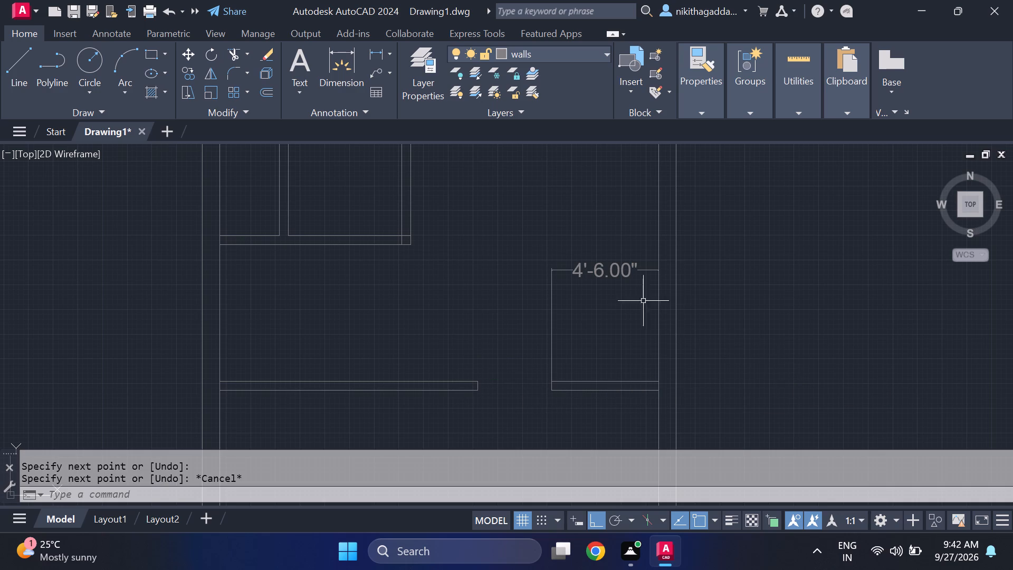
Delete the 4'6" linear dimension beside the right outer wall.
left_click(606, 250)
left_click(565, 317)
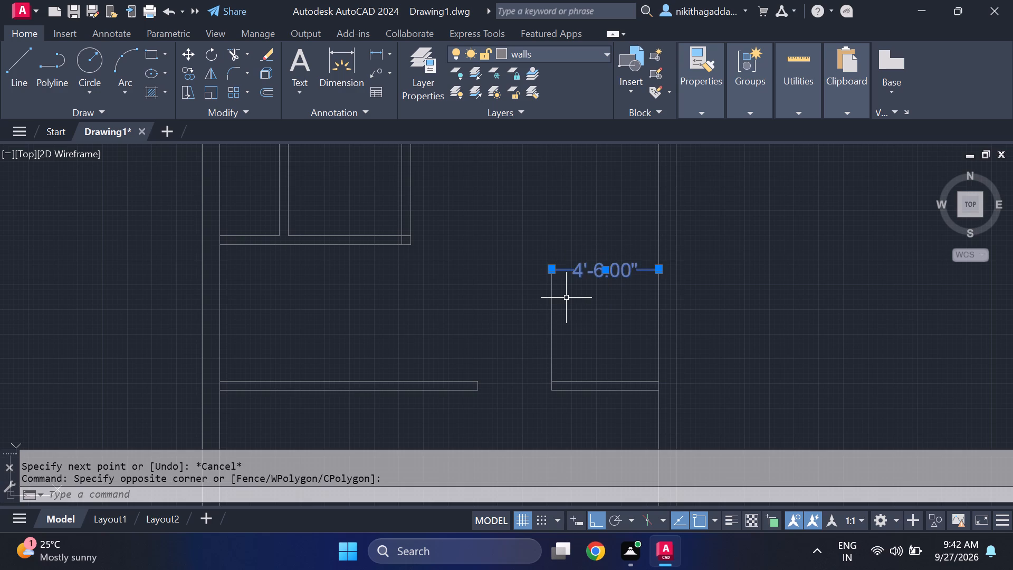
key("Delete")
Draw a horizontal line from the new vertical line's upper end to the right outer wall's inner face.
key("l")
key("Return")
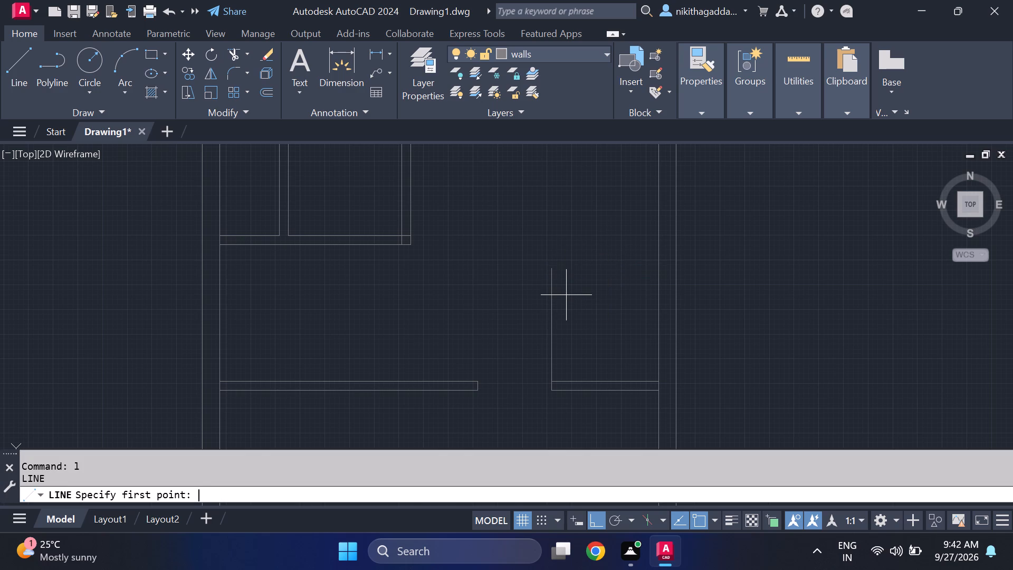
left_click(557, 270)
left_click(658, 273)
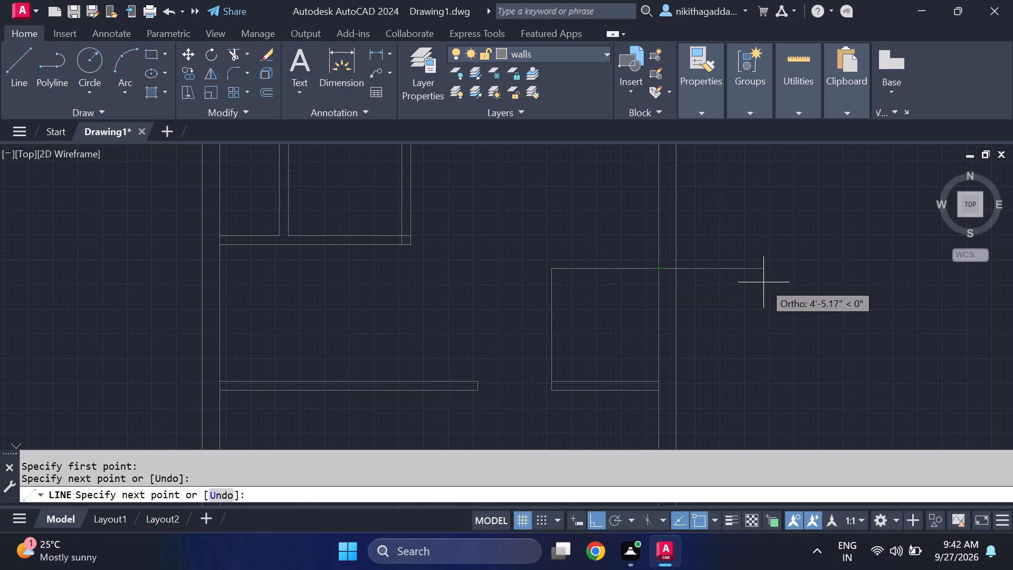
key("Escape")
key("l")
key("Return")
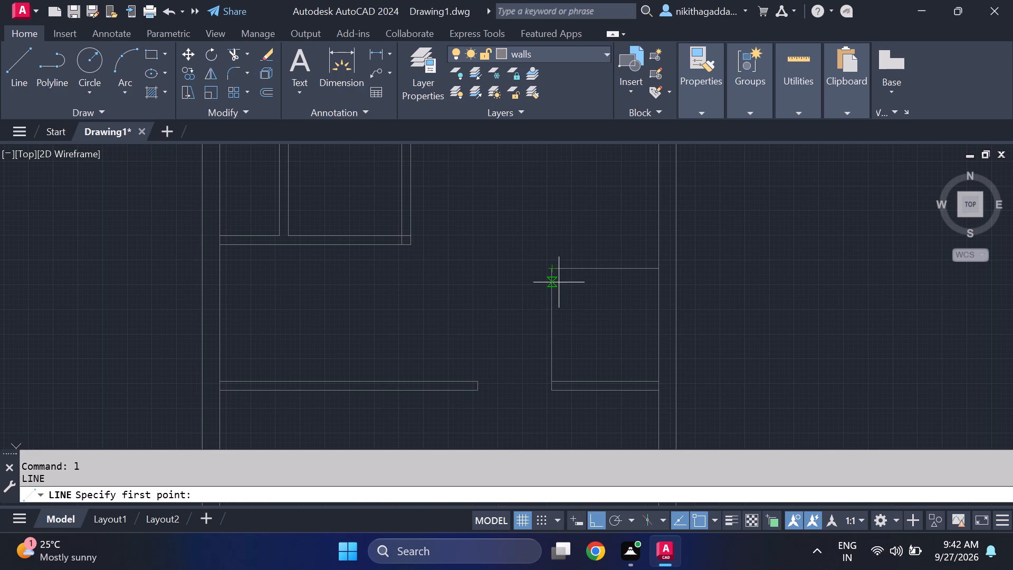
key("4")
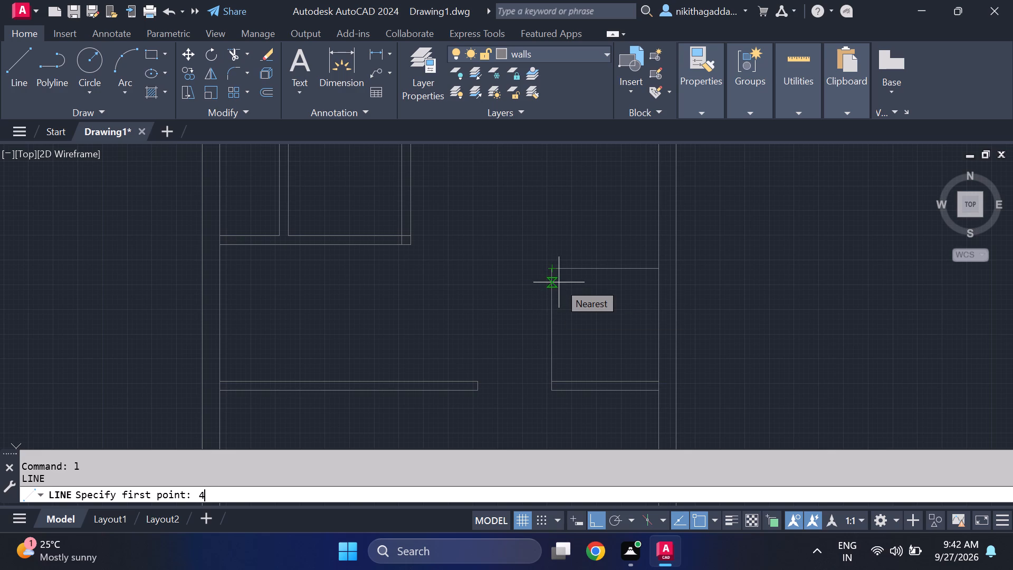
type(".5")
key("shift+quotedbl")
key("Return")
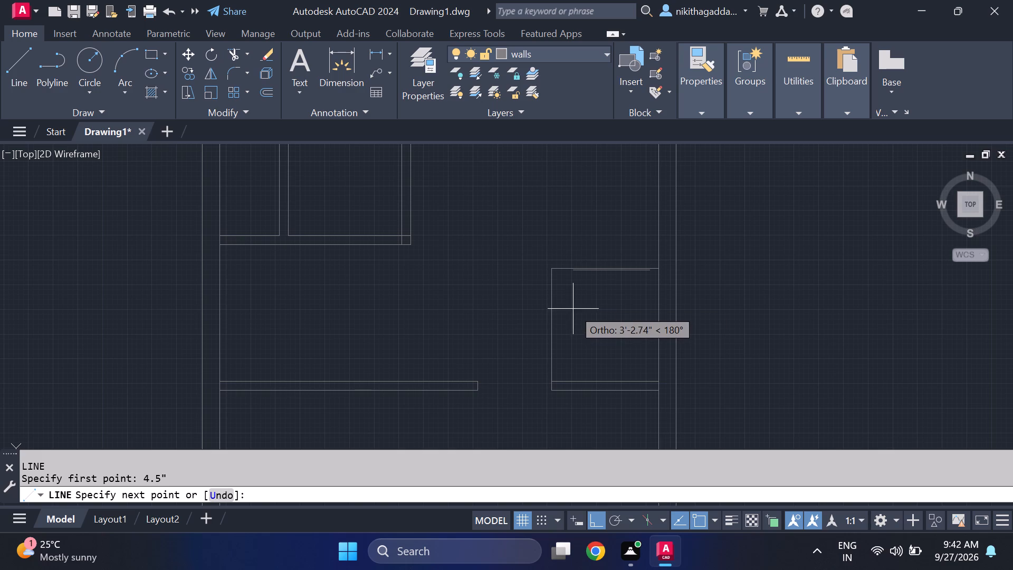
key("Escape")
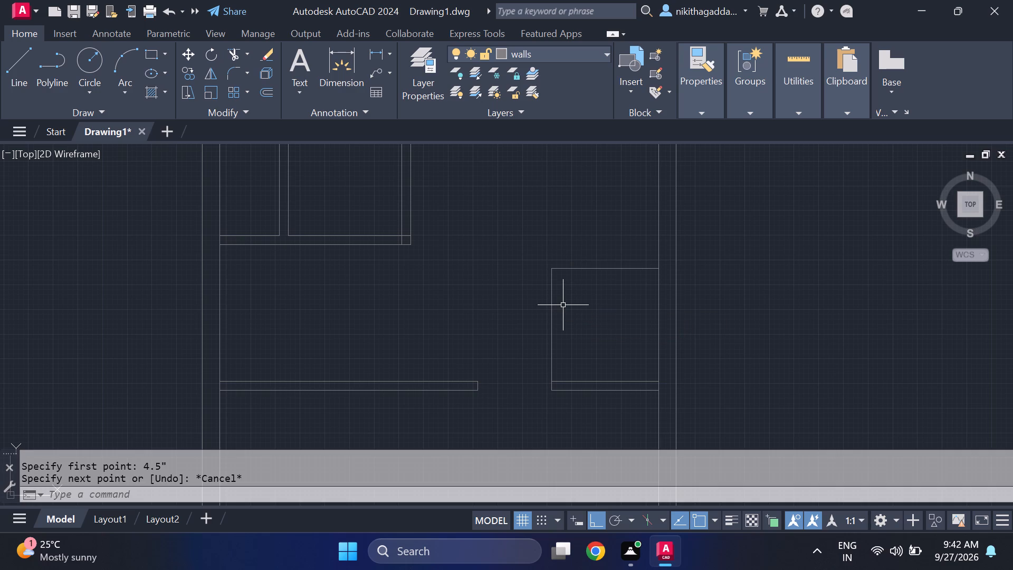
Draw a 4.5" line down from the upper horizontal line's free end, then across to the right outer wall to form a stub.
key("l")
key("Return")
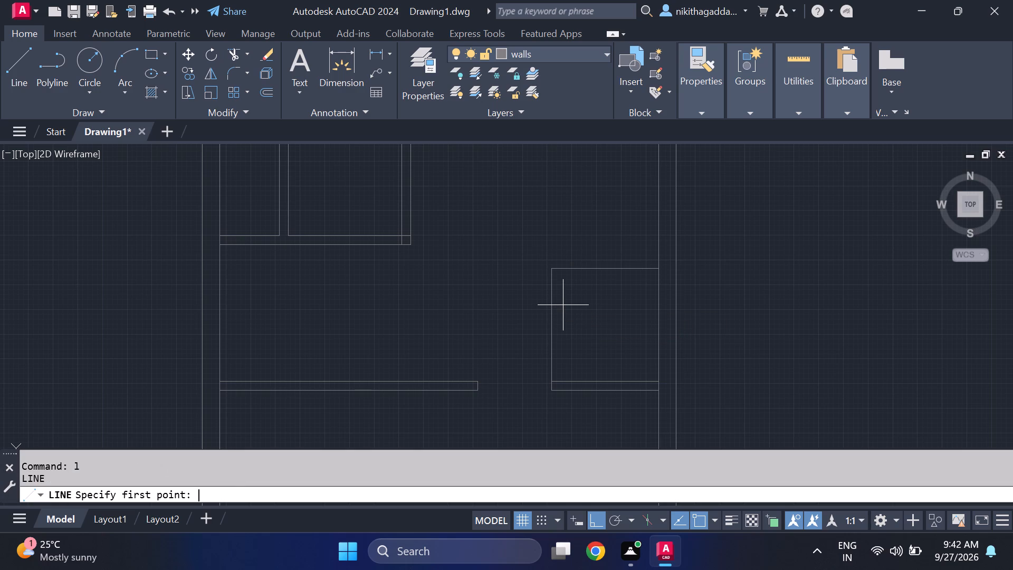
left_click(556, 268)
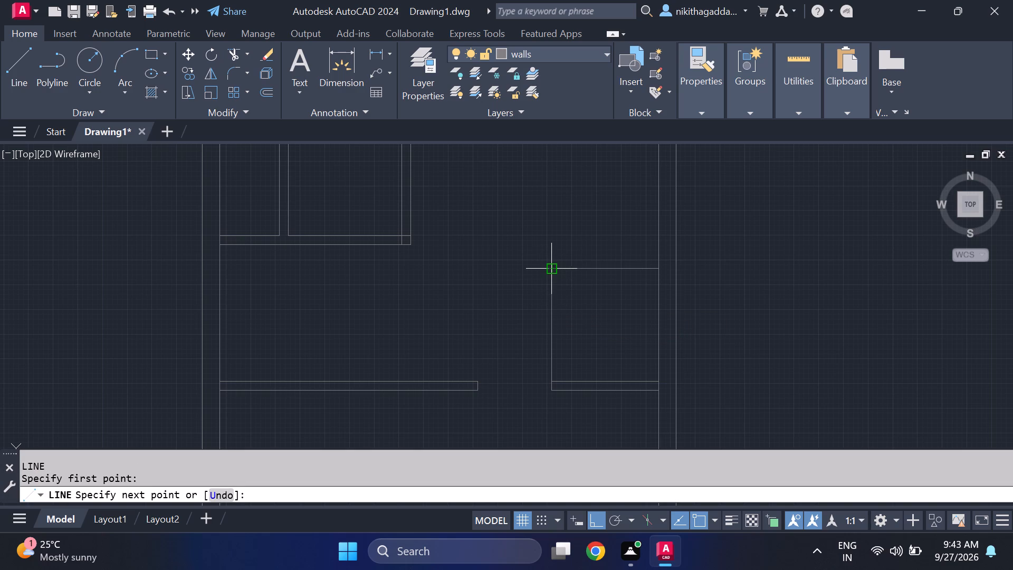
key("4")
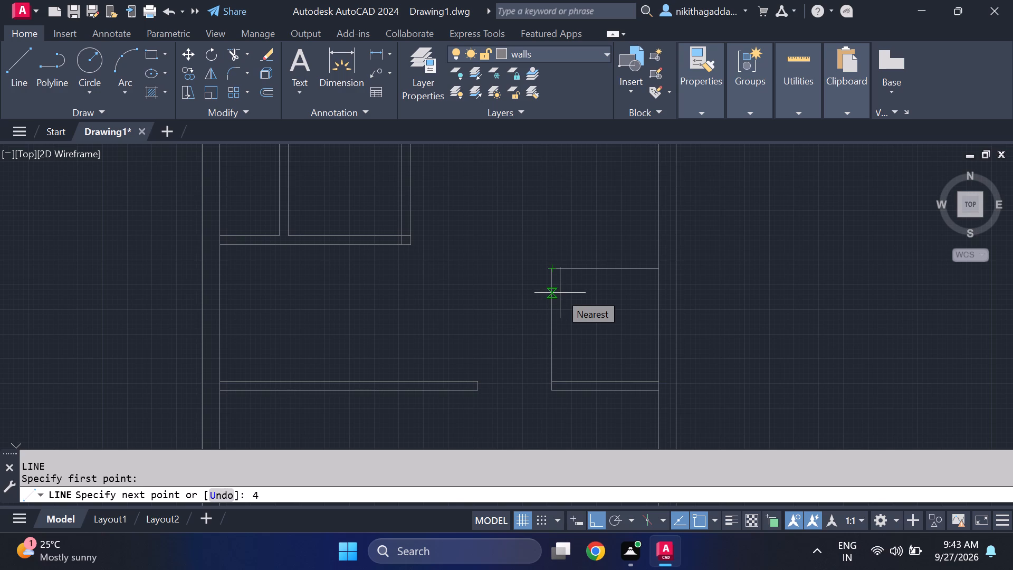
key("apostrophe")
key("BackSpace")
type(".5")
key("shift+quotedbl")
key("Return")
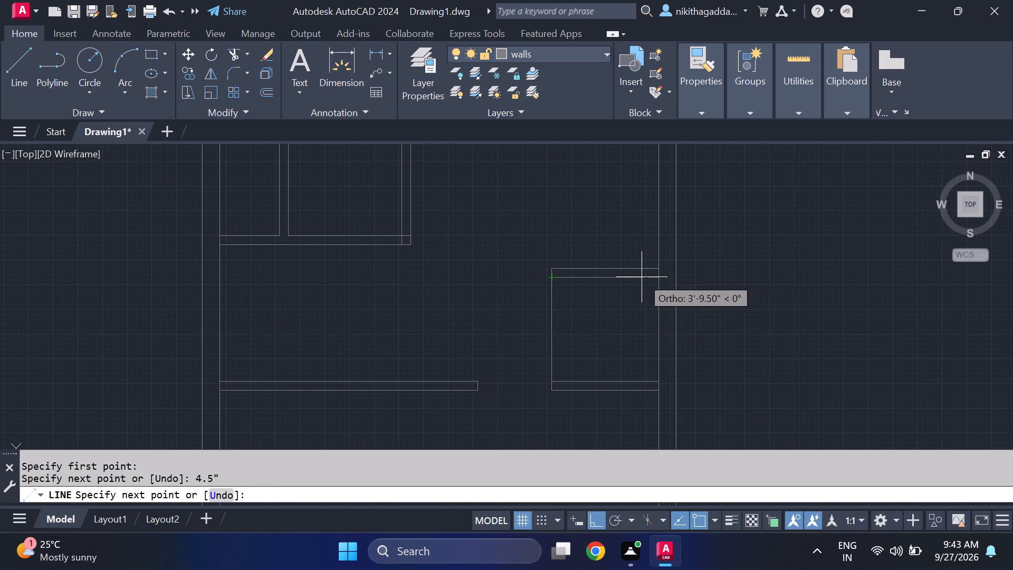
left_click(657, 279)
key("Escape")
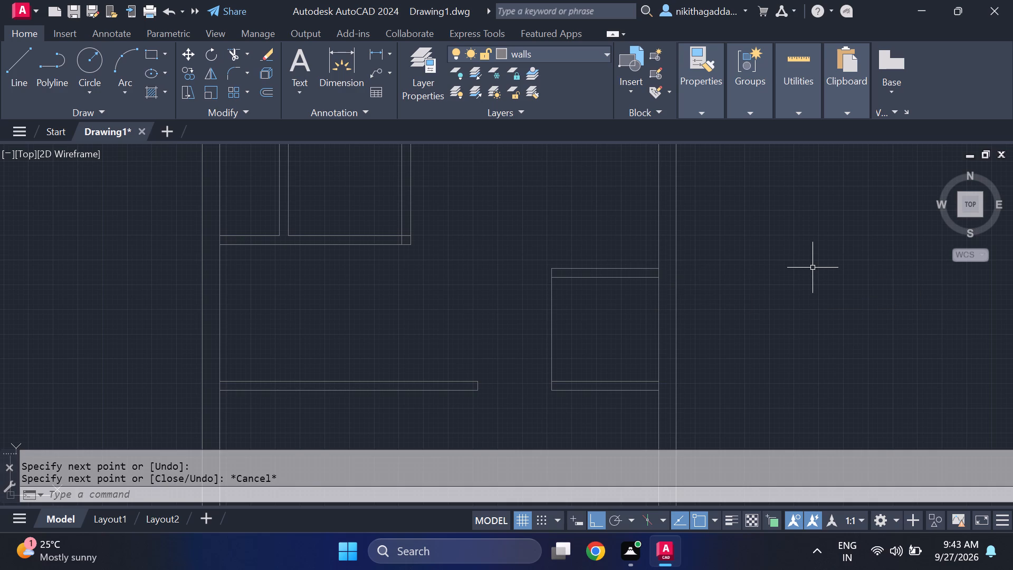
Trim away the vertical line between the two wall stubs on the right outer wall.
type("tr")
key("Return")
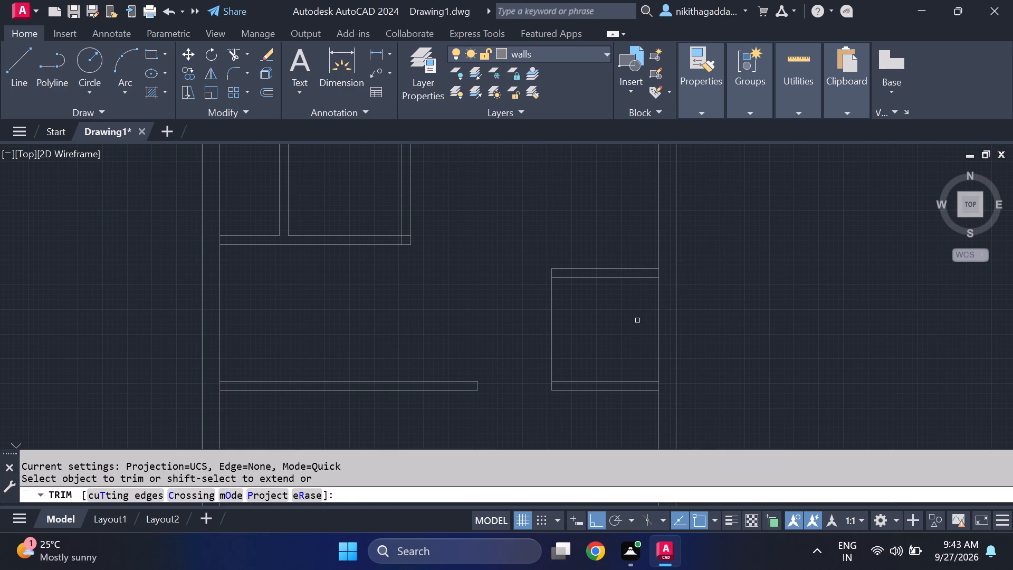
left_click_drag(580, 332, 509, 333)
key("Escape")
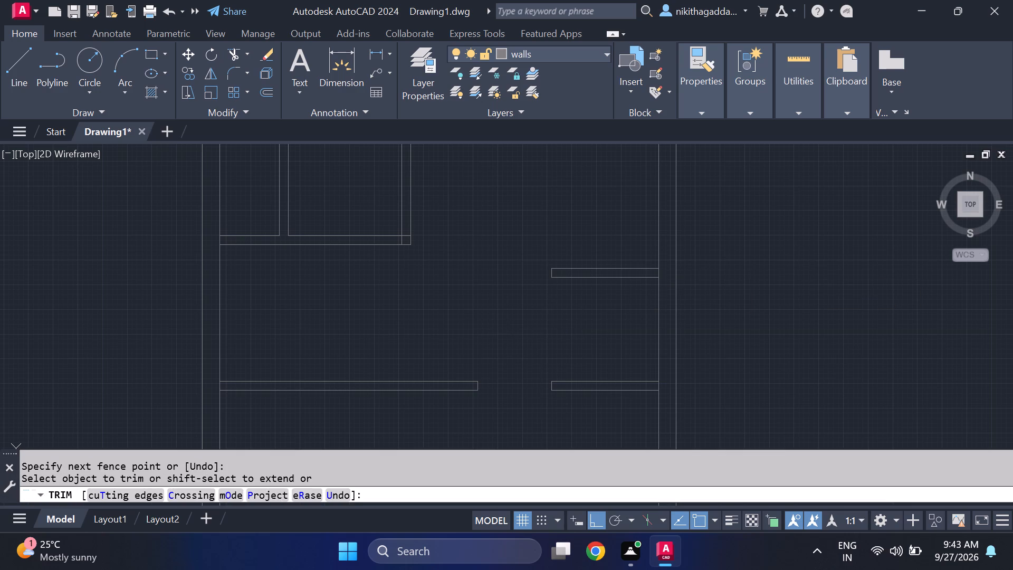
Draw a vertical line between the facing edges of the two right-wall stubs, slightly in from their free ends.
key("l")
key("Return")
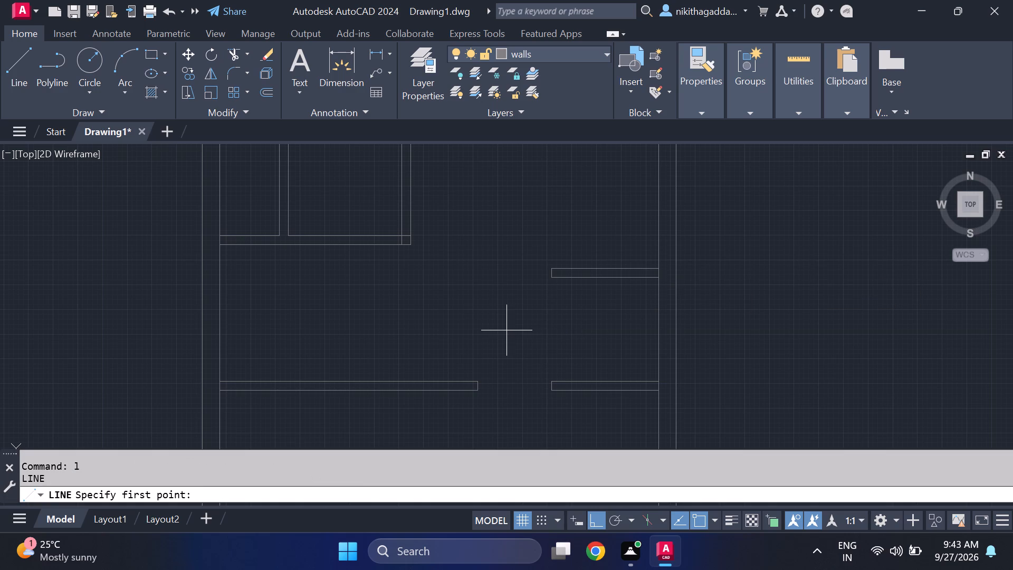
left_click(581, 279)
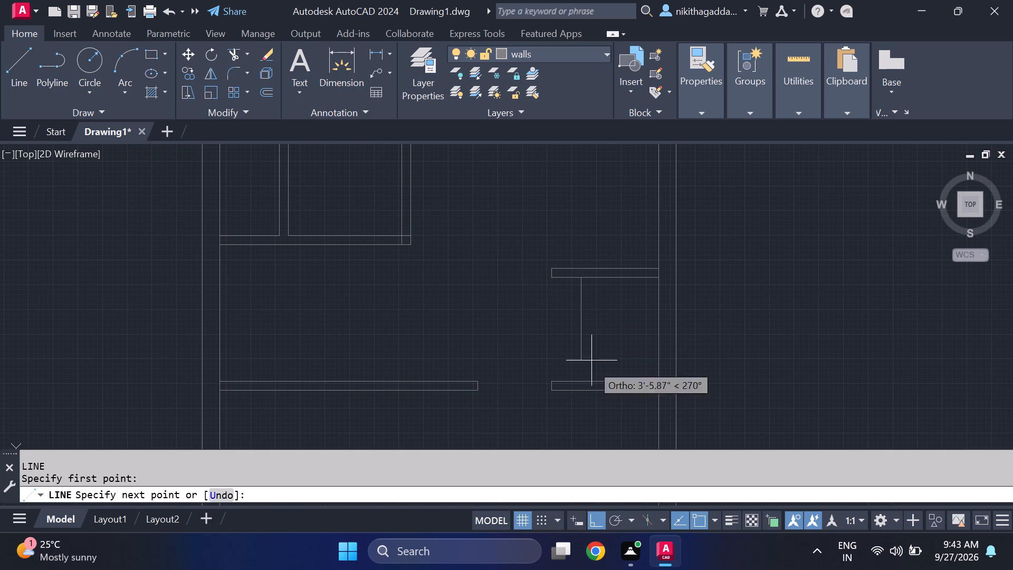
left_click(585, 382)
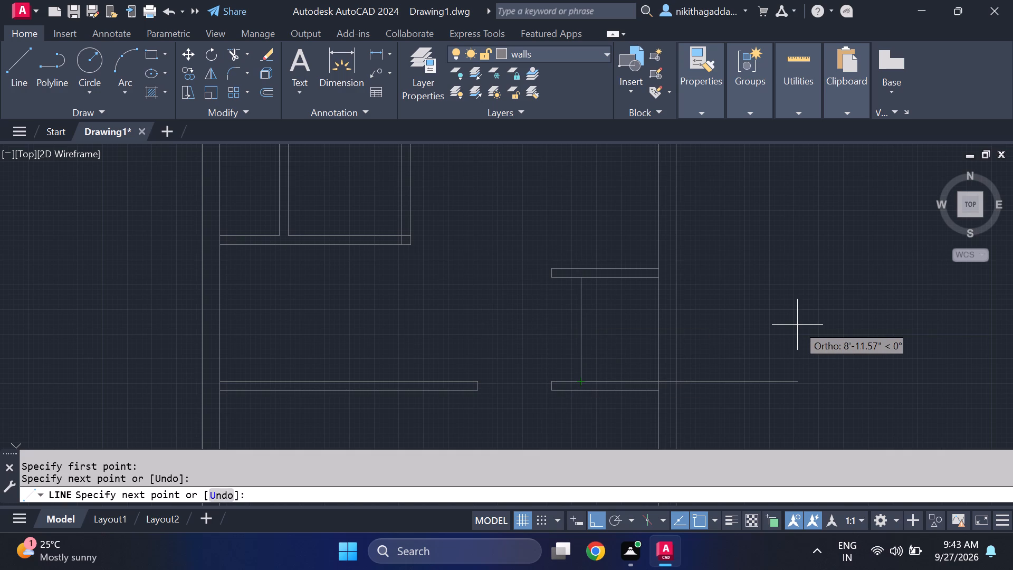
key("Escape")
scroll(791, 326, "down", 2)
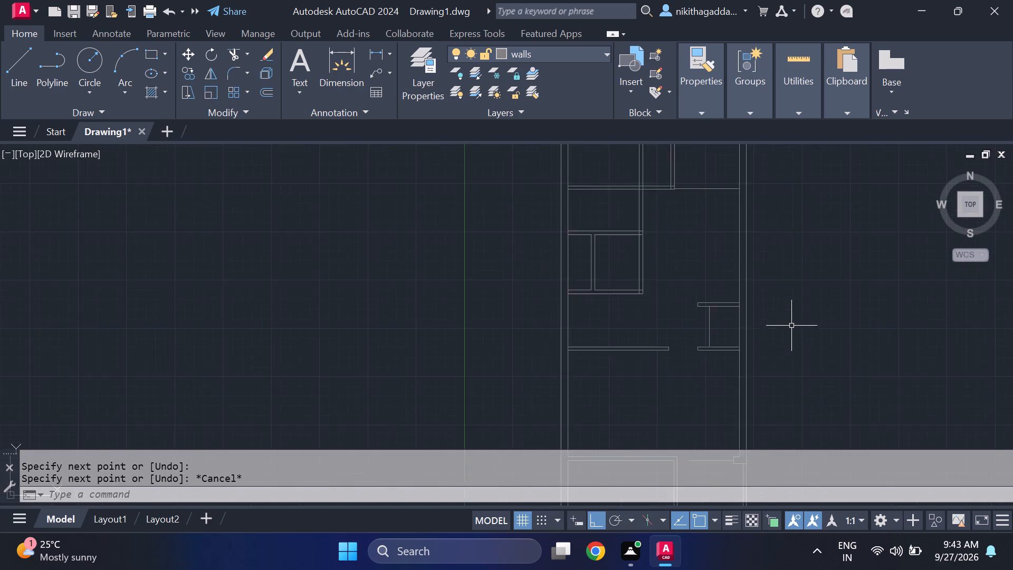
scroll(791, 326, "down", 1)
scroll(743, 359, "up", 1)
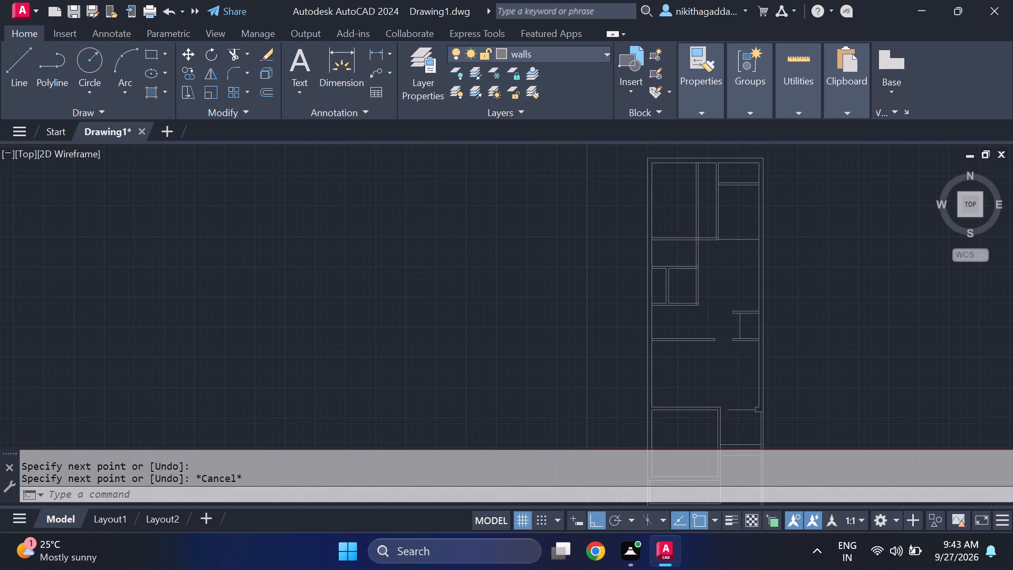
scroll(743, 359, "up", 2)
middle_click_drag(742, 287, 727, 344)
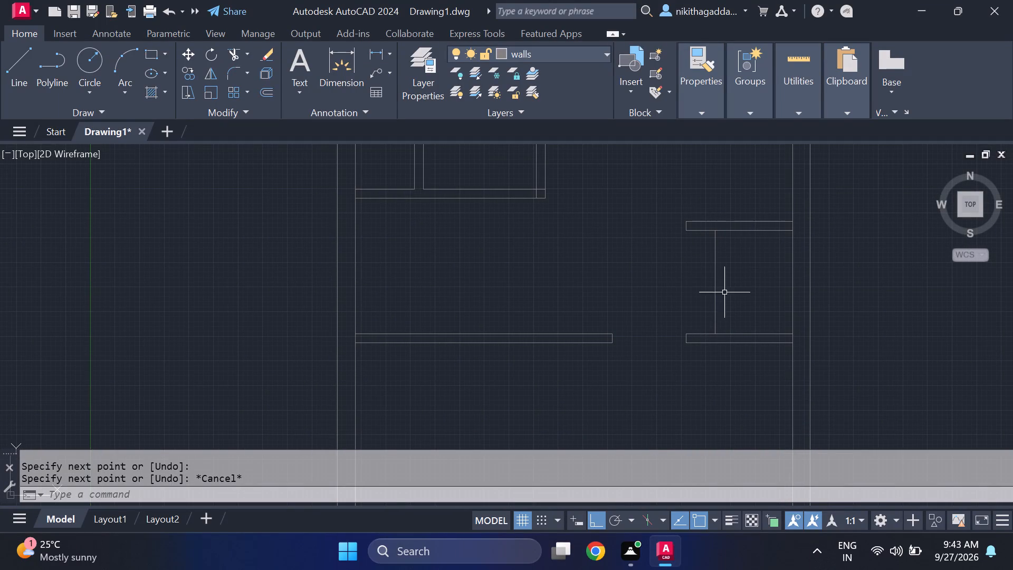
Move the vertical line between the two right-wall stubs horizontally closer to the right outer wall.
left_click_drag(731, 286, 727, 291)
left_click(705, 311)
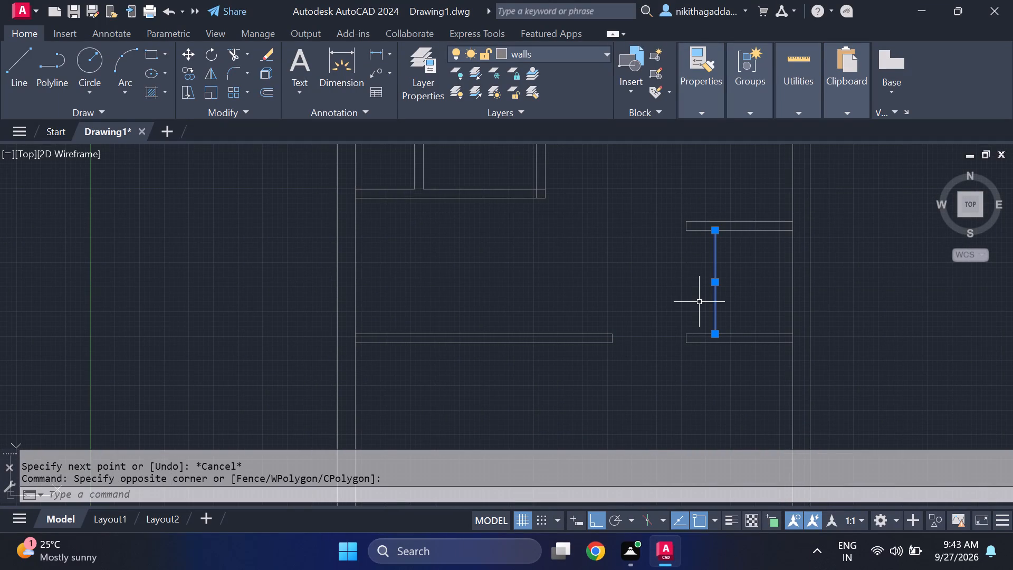
key("m")
key("Return")
left_click(712, 228)
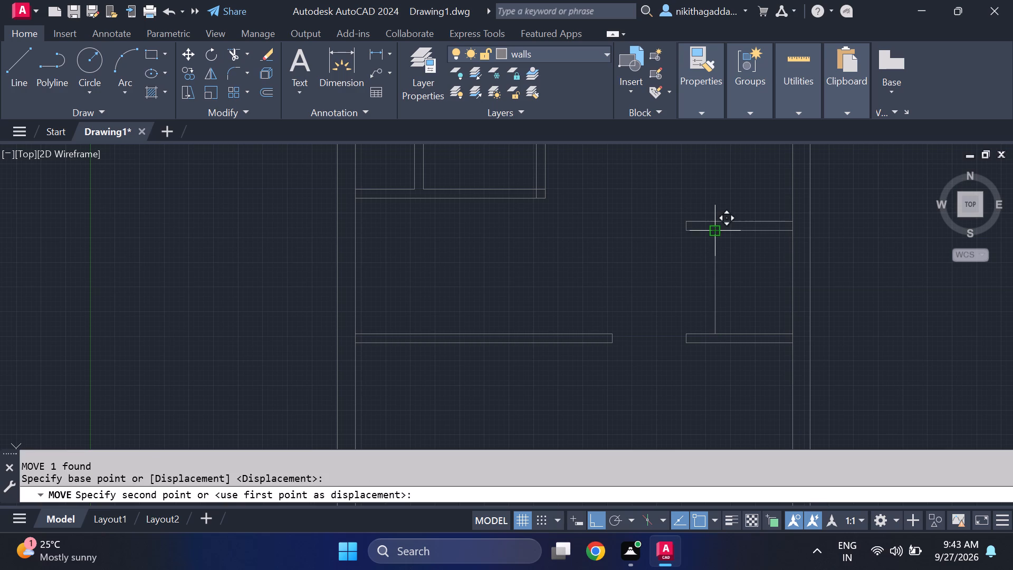
left_click(743, 227)
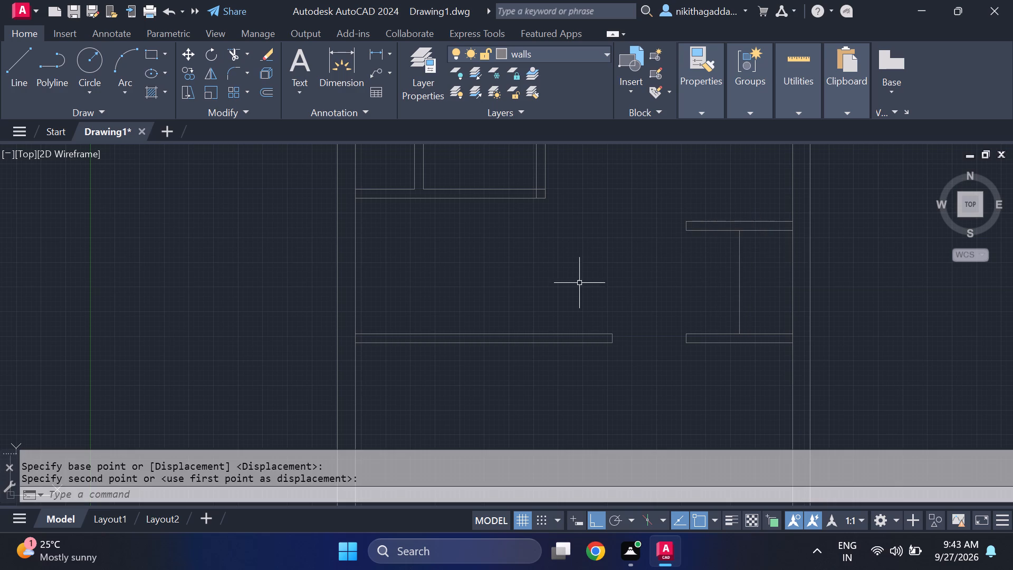
Move the upper right-wall stub's end line inward along the stub toward the right outer wall.
left_click(686, 227)
key("m")
key("Return")
scroll(717, 206, "up", 2)
left_click(641, 244)
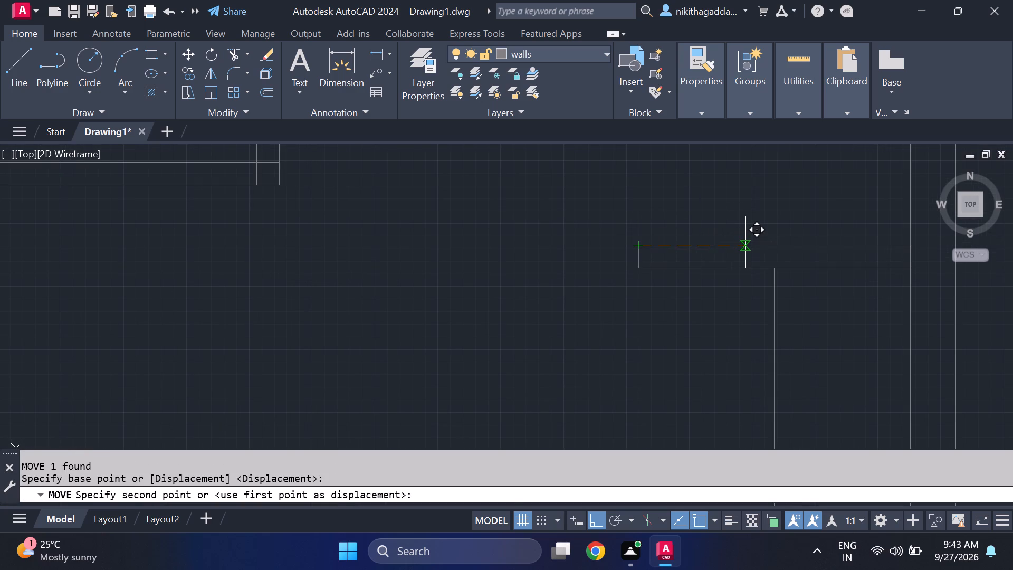
left_click(733, 247)
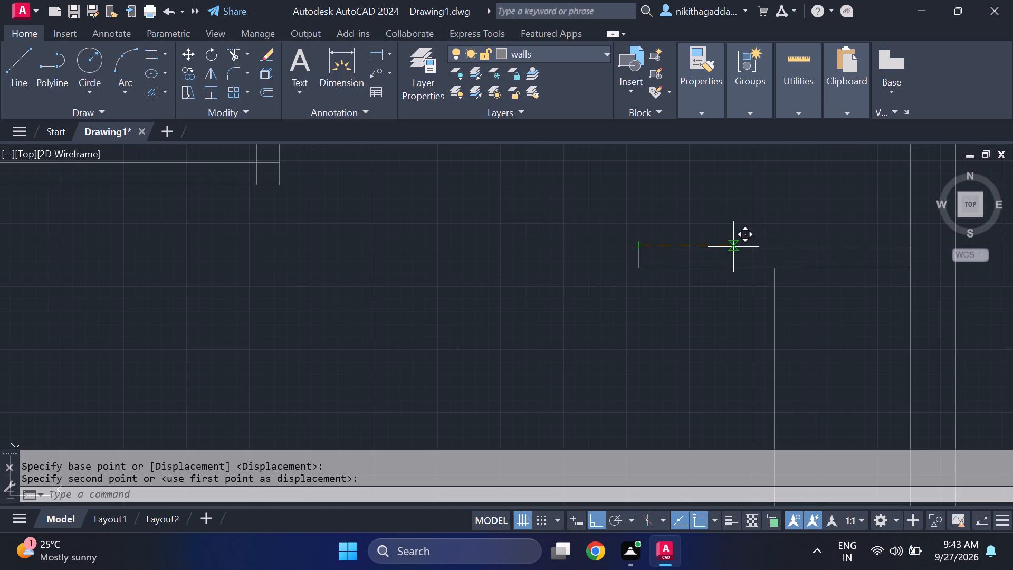
Move the lower right-wall stub's end line inward to align vertically with the upper stub's moved end line.
middle_click_drag(666, 386, 655, 277)
middle_click_drag(655, 354, 639, 377)
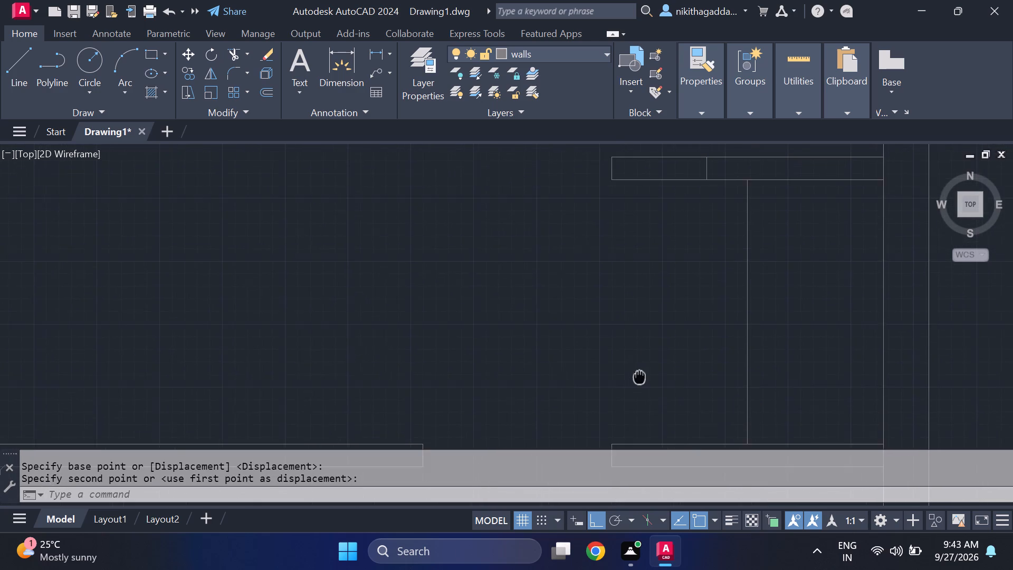
middle_click_drag(639, 377, 637, 303)
left_click(608, 384)
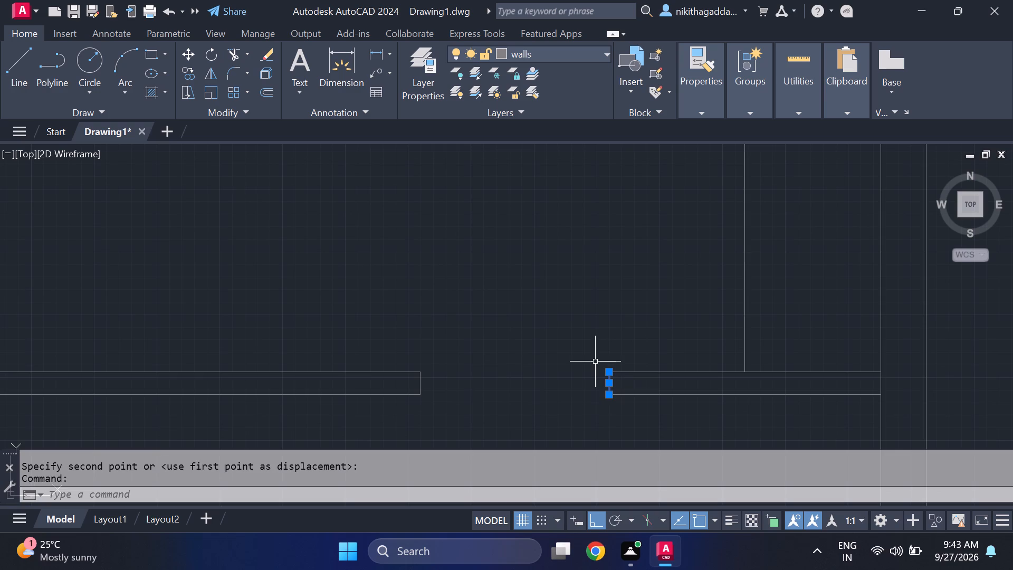
key("m")
key("Return")
scroll(590, 348, "down", 1)
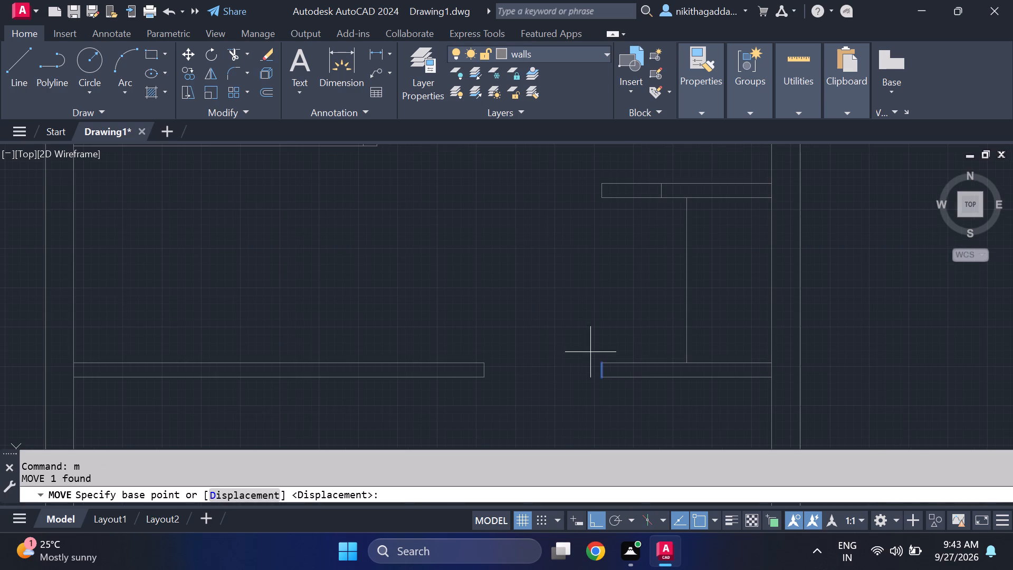
left_click(603, 360)
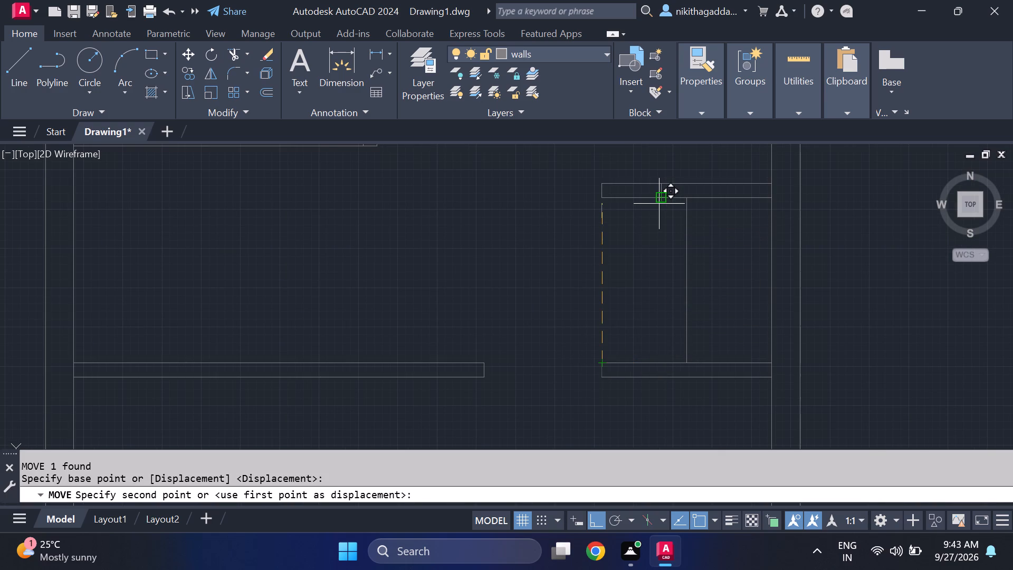
left_click(661, 366)
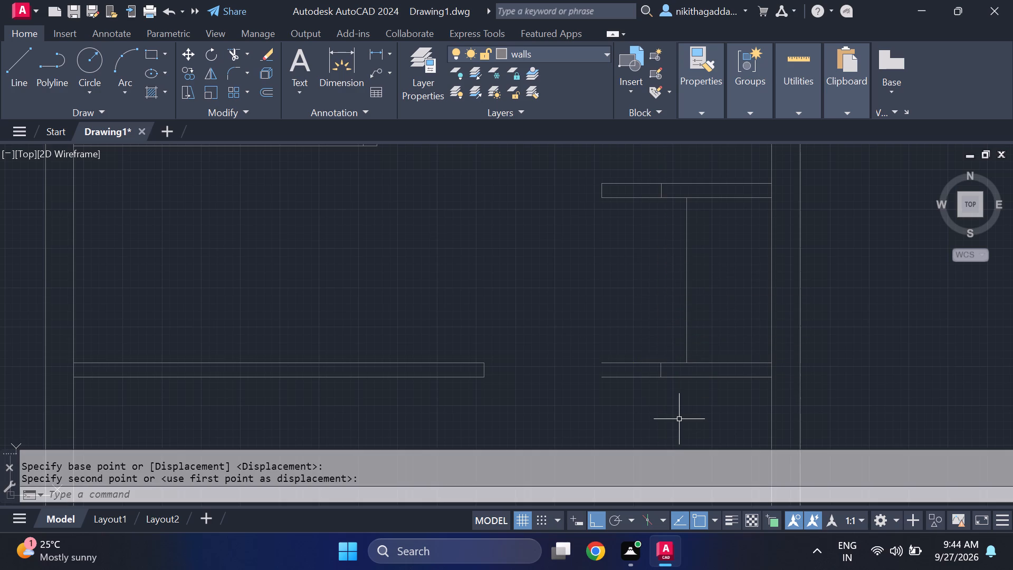
Trim both right-wall stubs back to their moved end lines and remove the leftover end line at the upper stub.
type("tr")
key("Return")
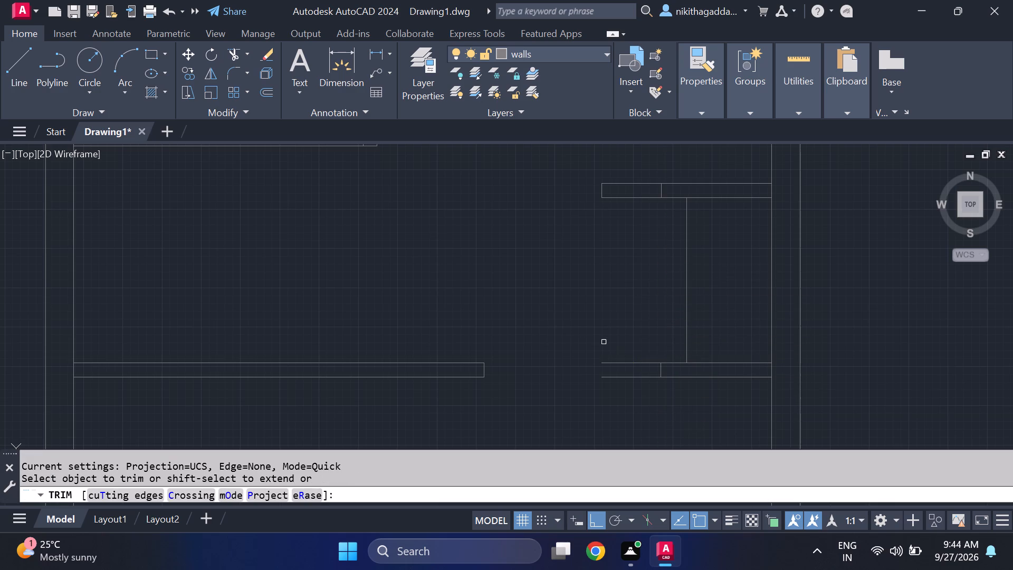
left_click_drag(617, 341, 638, 424)
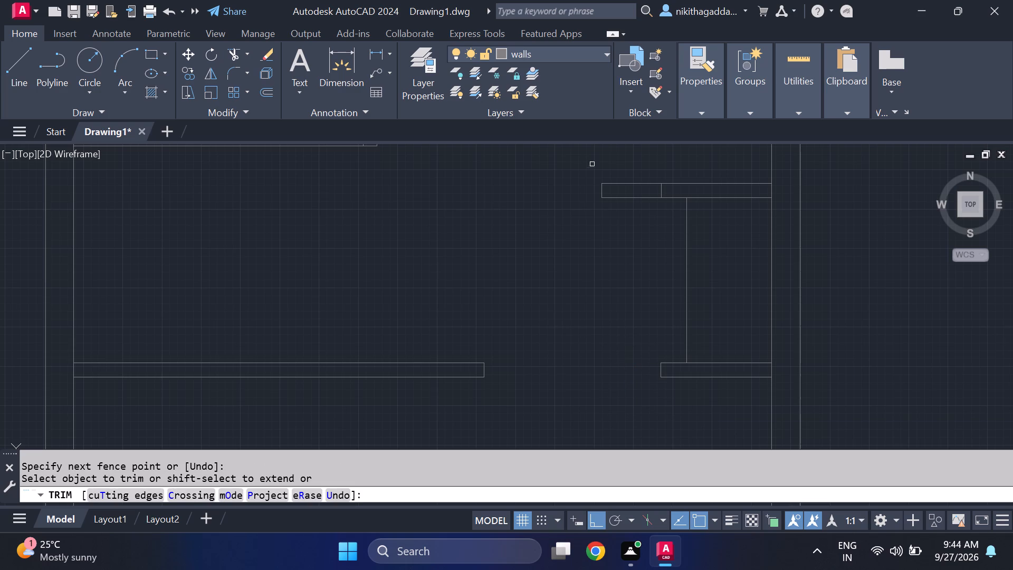
left_click_drag(632, 177, 648, 289)
scroll(633, 306, "down", 3)
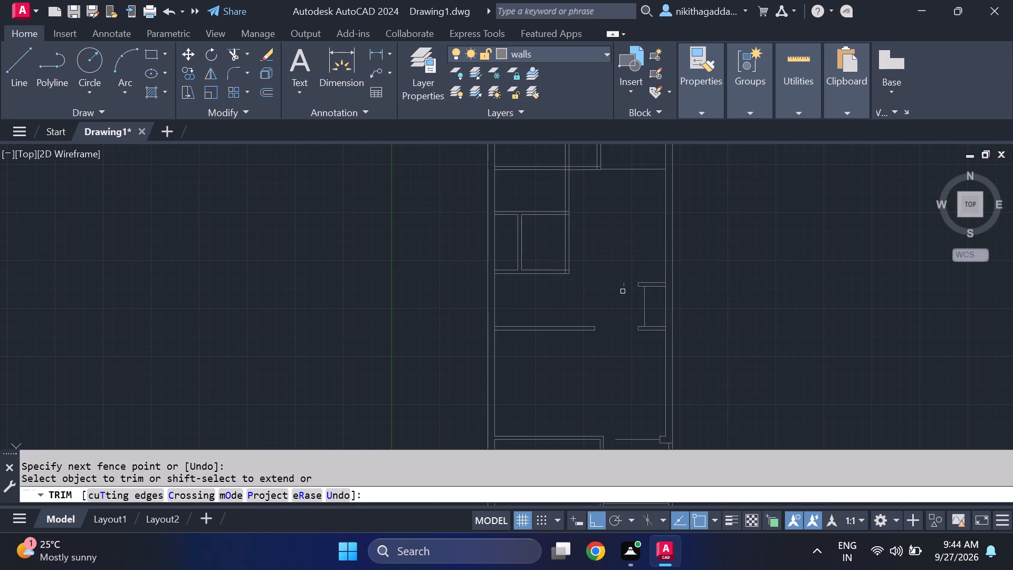
left_click(624, 284)
scroll(647, 366, "up", 1)
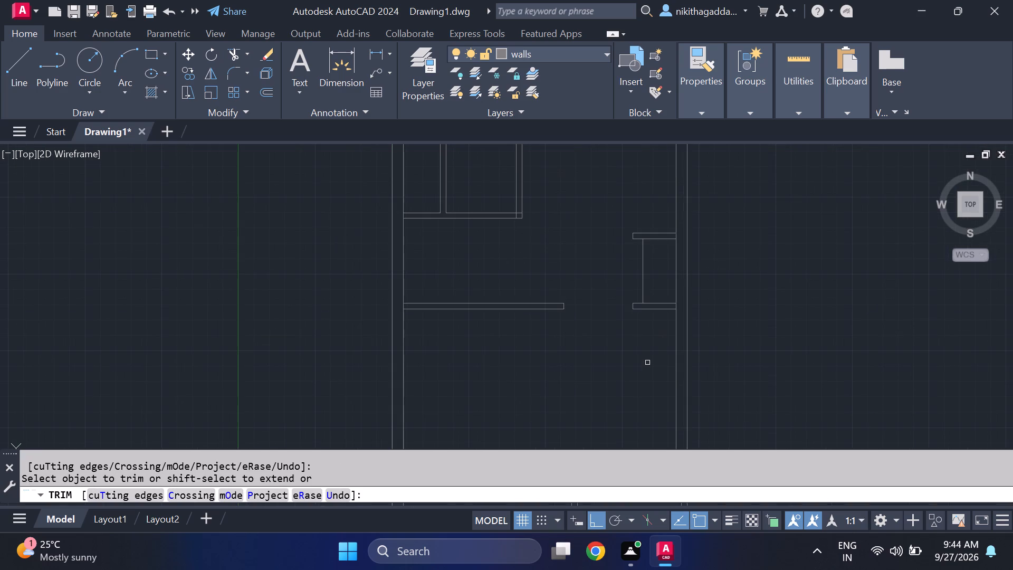
scroll(646, 351, "up", 1)
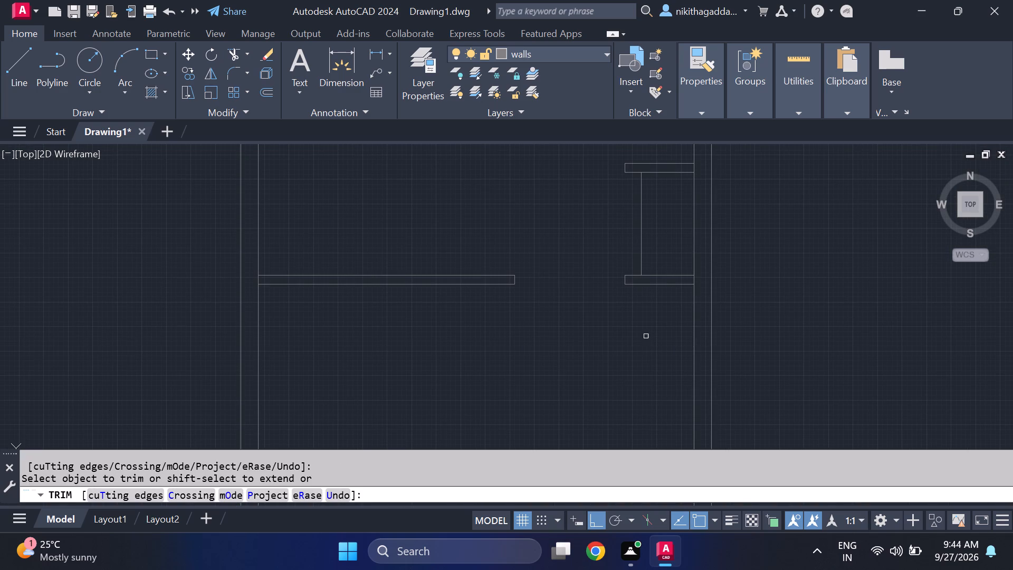
key("Escape")
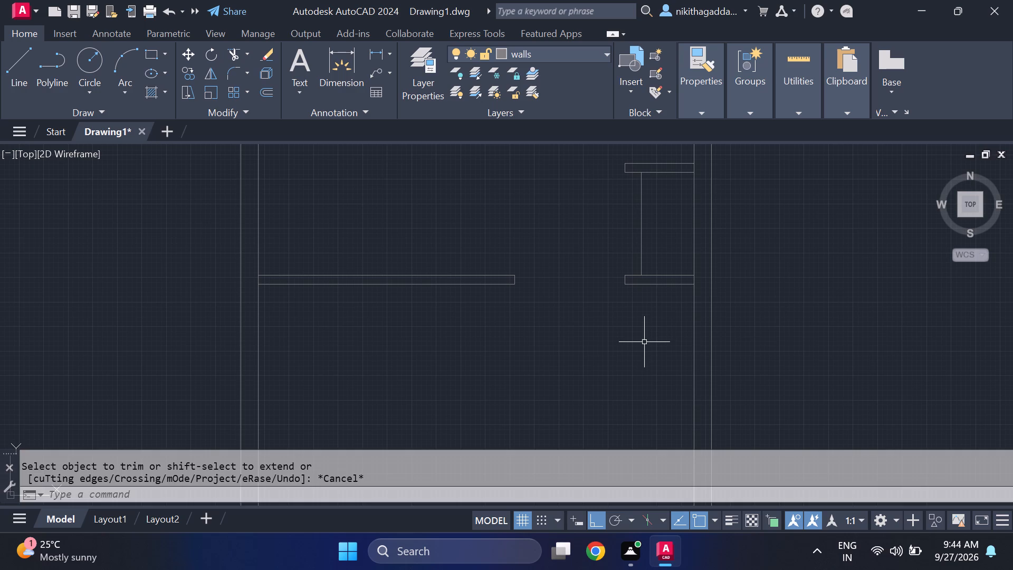
Measure the vertical gap between the left room's bottom wall and the long horizontal partition below it.
scroll(676, 294, "down", 2)
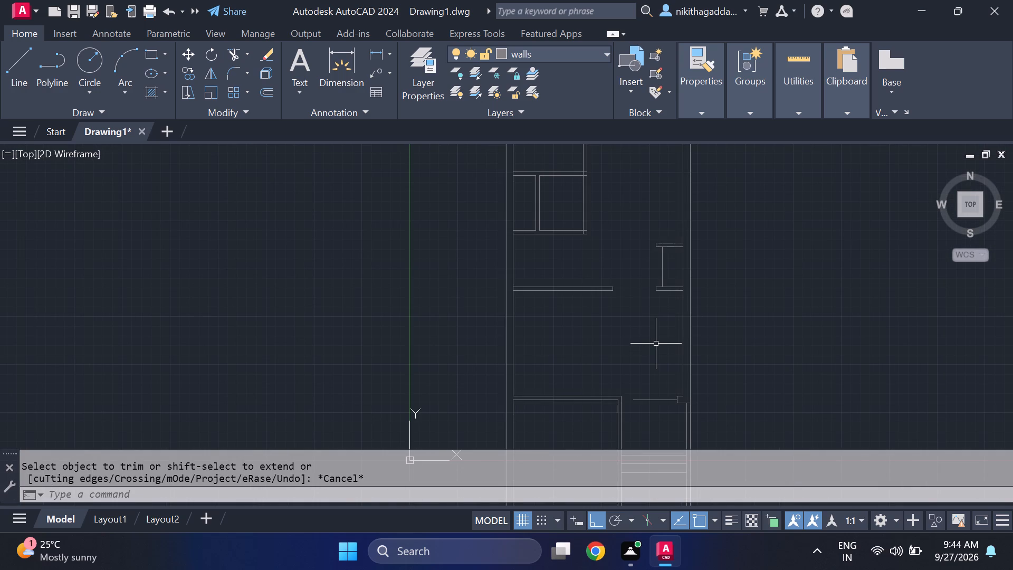
middle_click_drag(656, 342, 687, 368)
middle_click(687, 367)
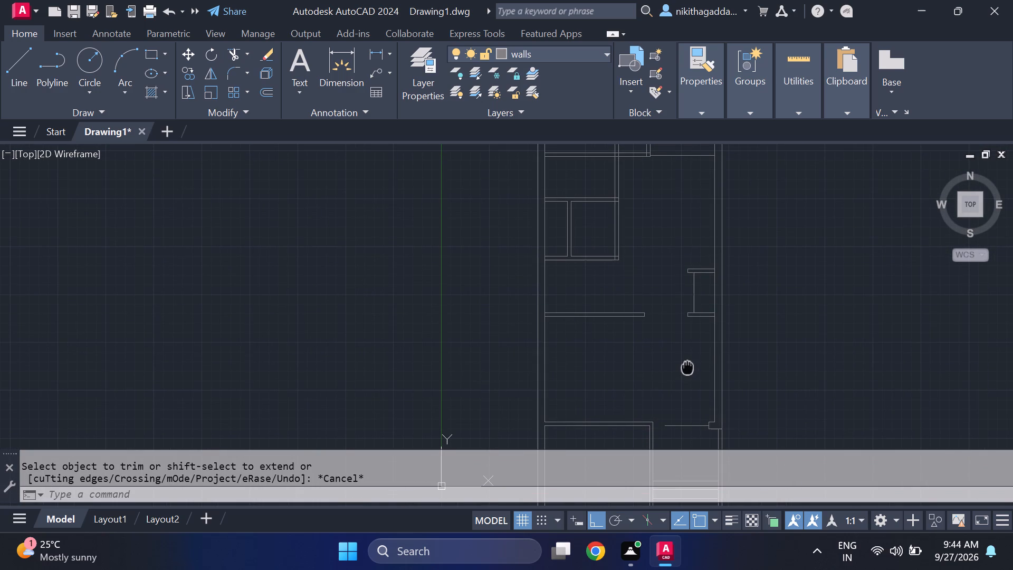
scroll(569, 294, "up", 2)
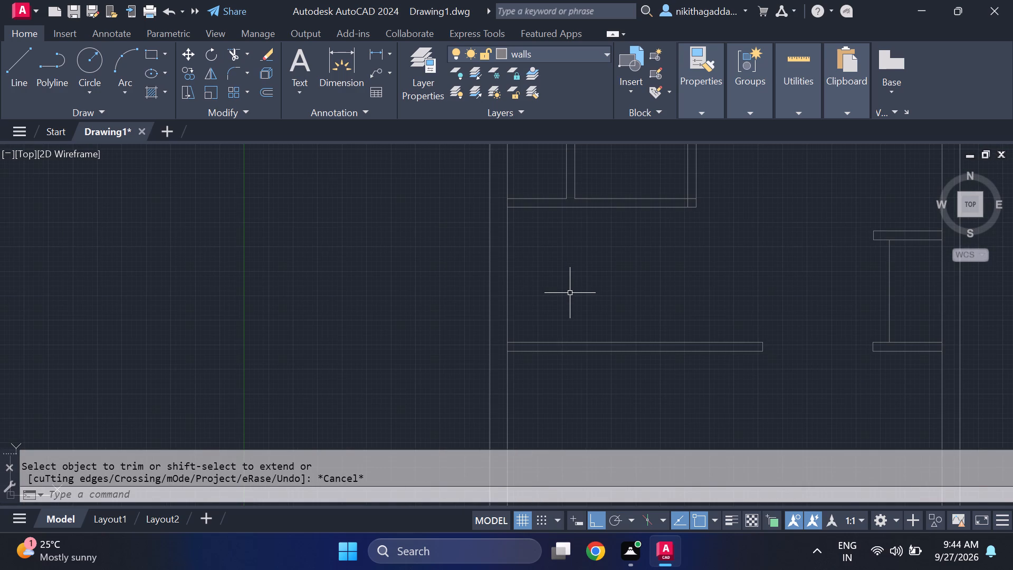
middle_click_drag(573, 296, 725, 347)
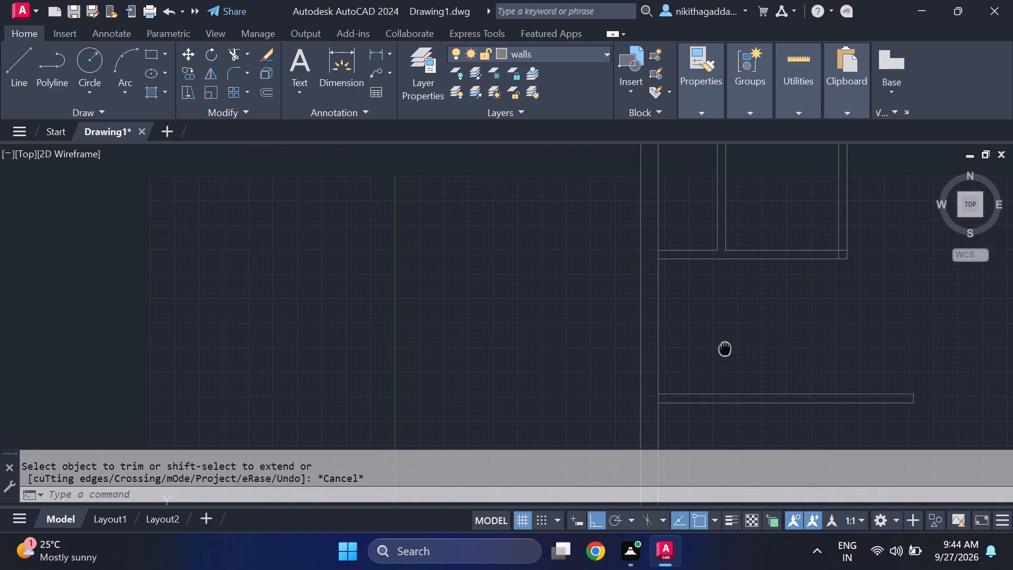
middle_click_drag(725, 347, 729, 348)
key("l")
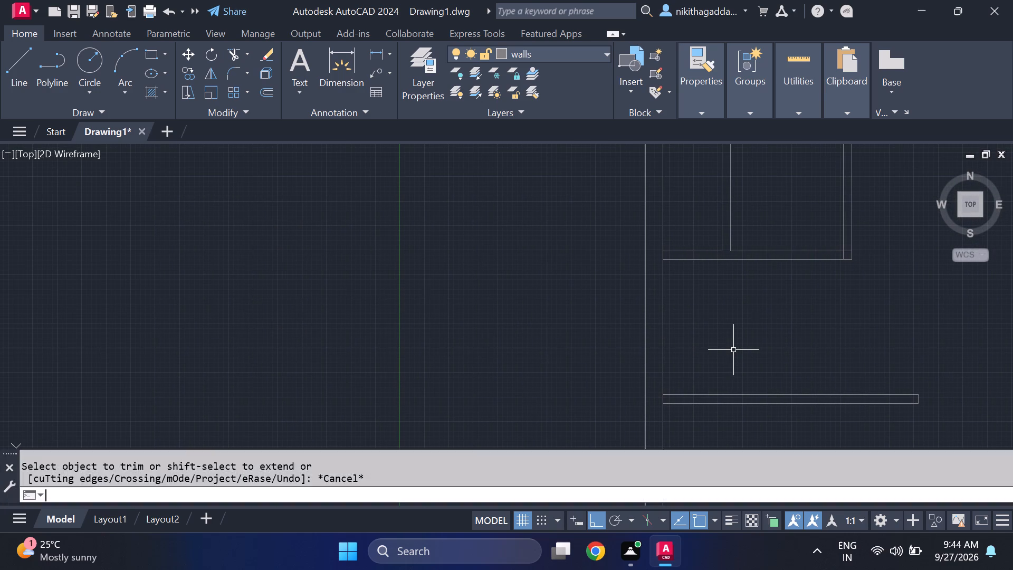
key("Return")
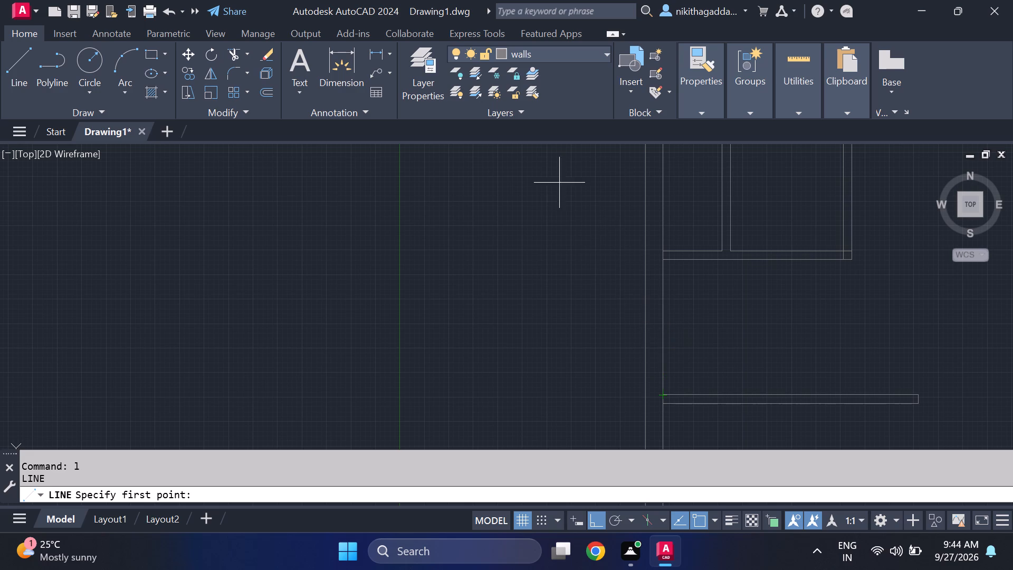
left_click(373, 51)
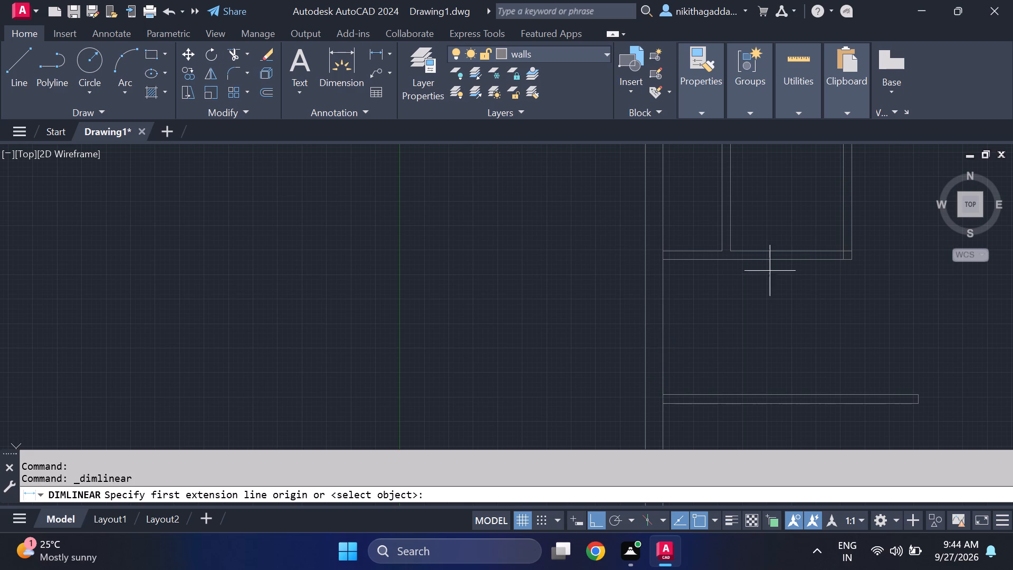
left_click(701, 260)
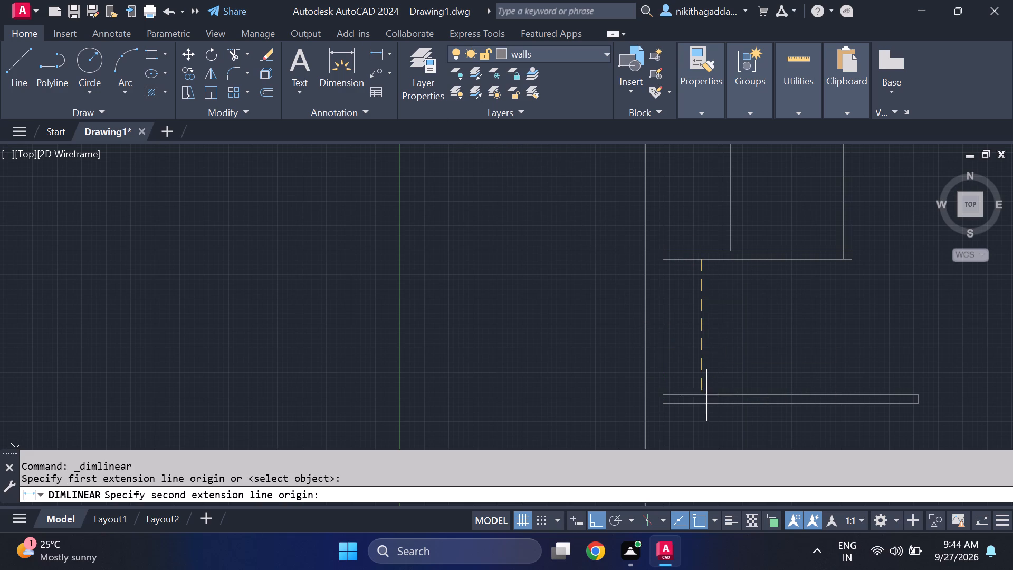
left_click(705, 400)
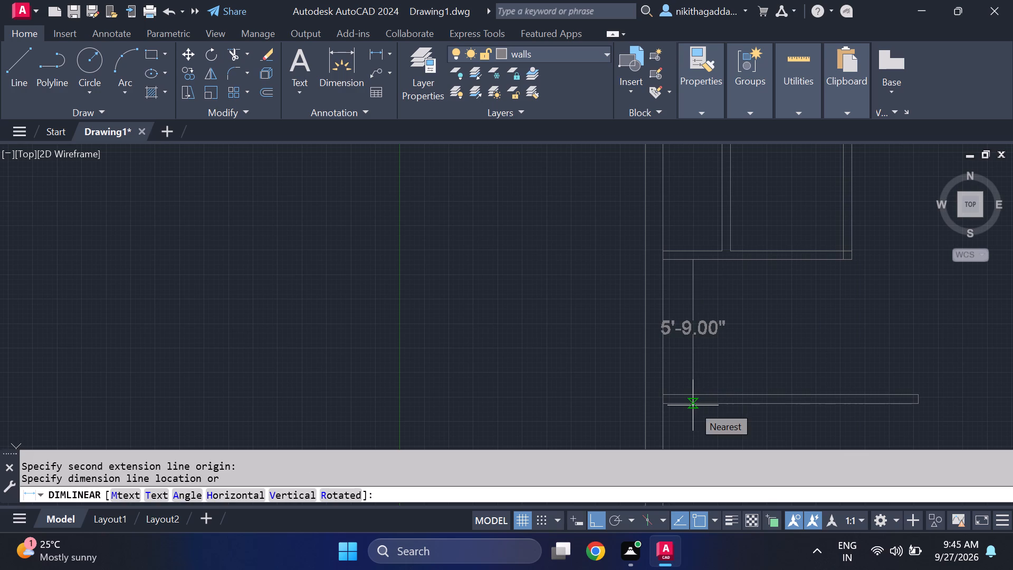
key("Escape")
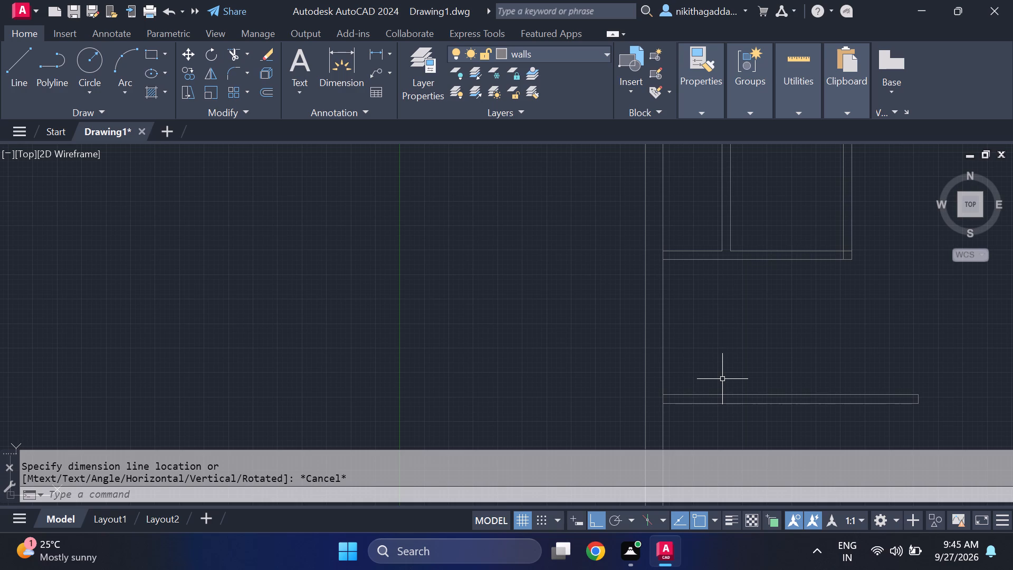
Draw a 3' horizontal line from the left outer wall's inner face, then down to the long horizontal partition.
key("l")
key("Return")
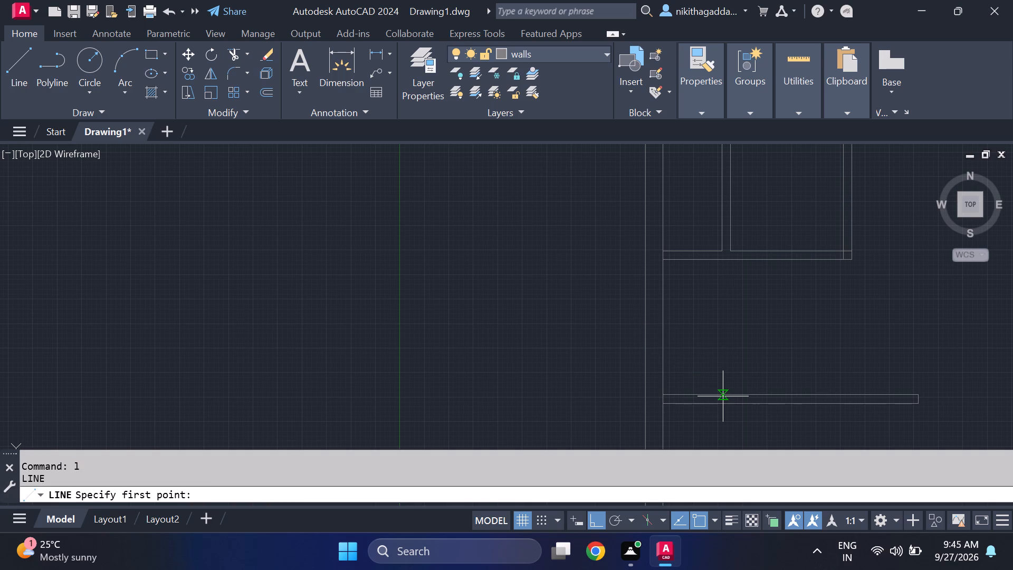
left_click(666, 317)
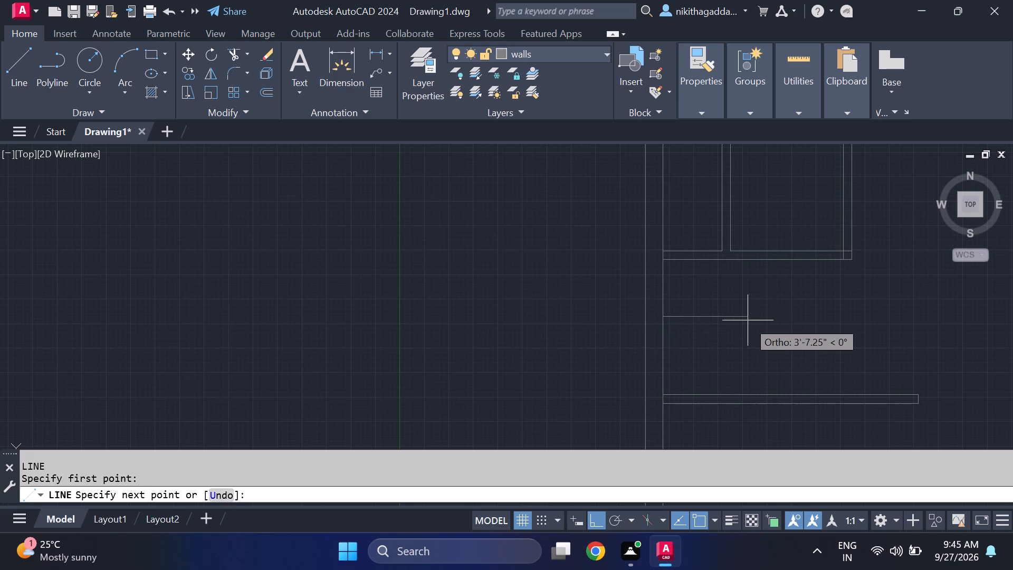
type("3'")
key("Return")
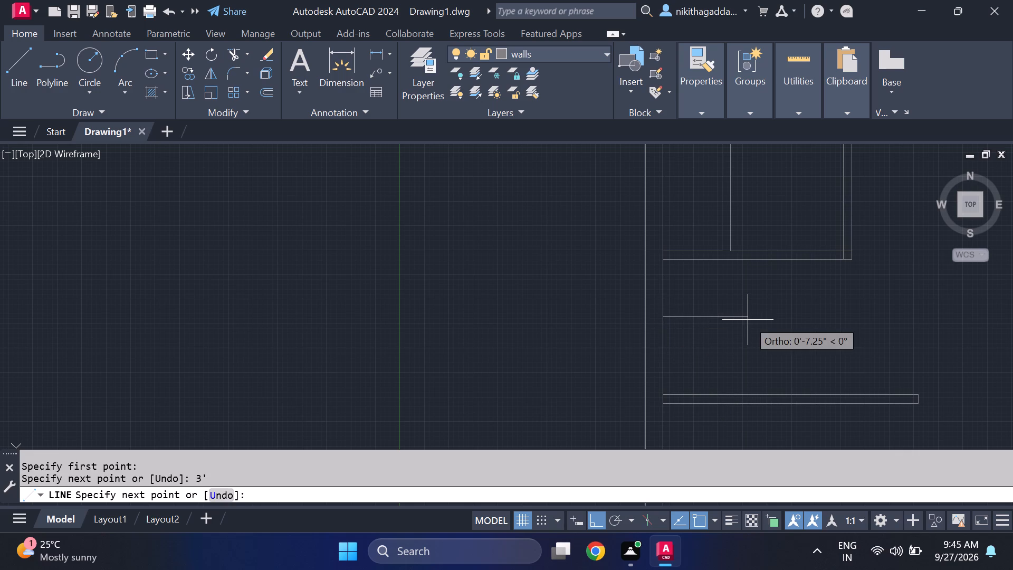
left_click(735, 395)
key("Escape")
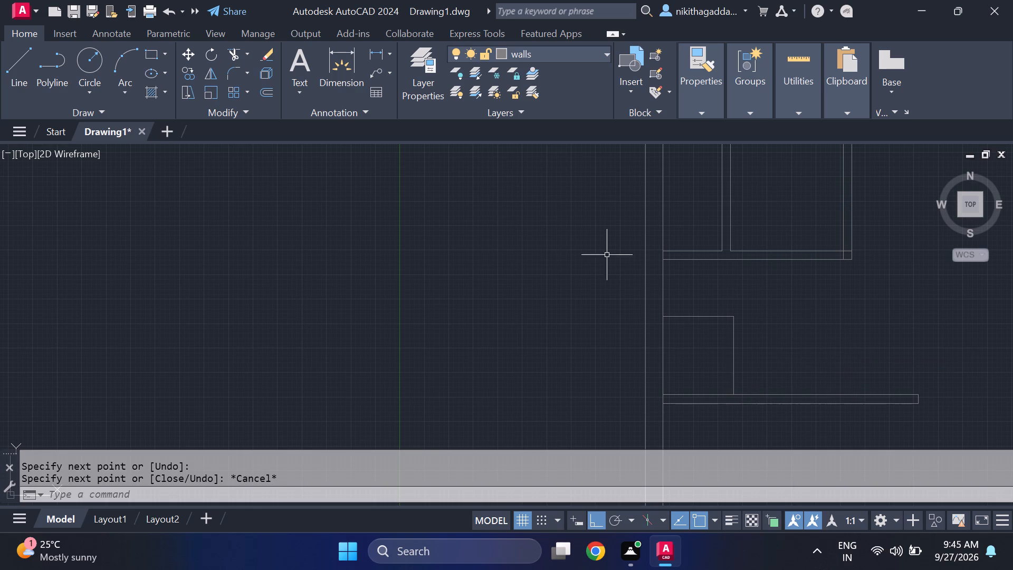
Measure the height of the new vertical line above the long horizontal partition.
left_click(379, 54)
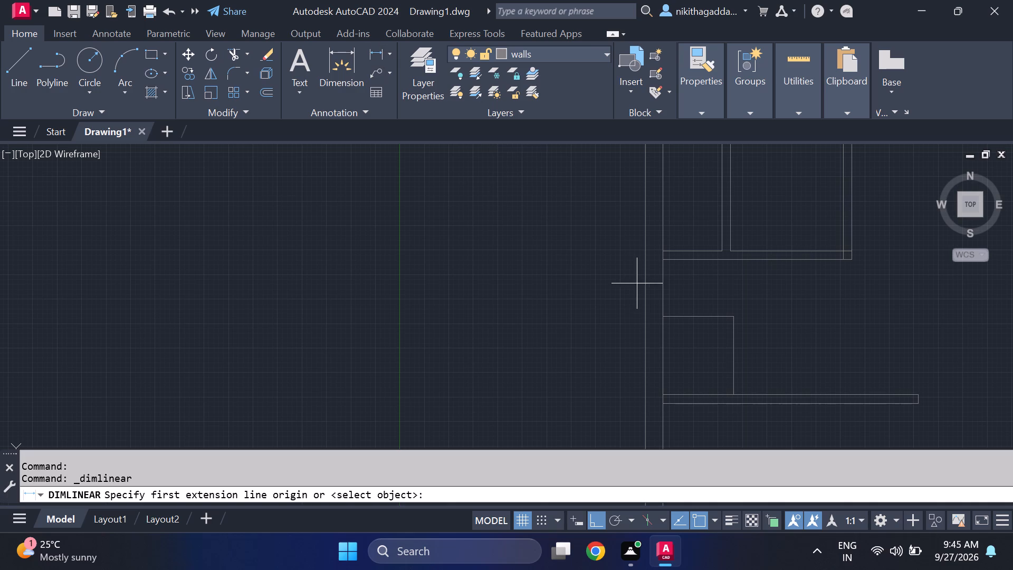
left_click(738, 317)
left_click(736, 392)
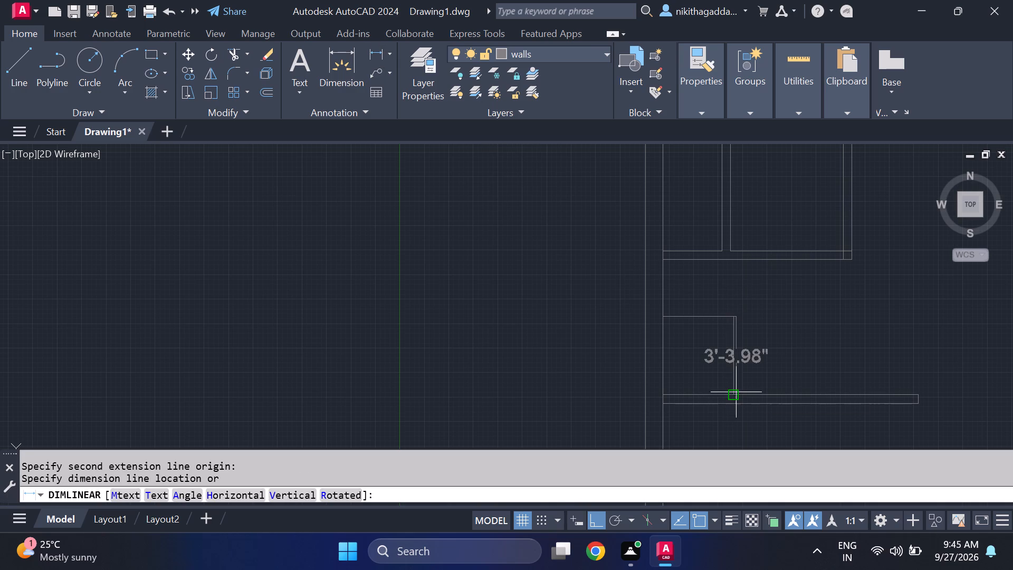
key("Escape")
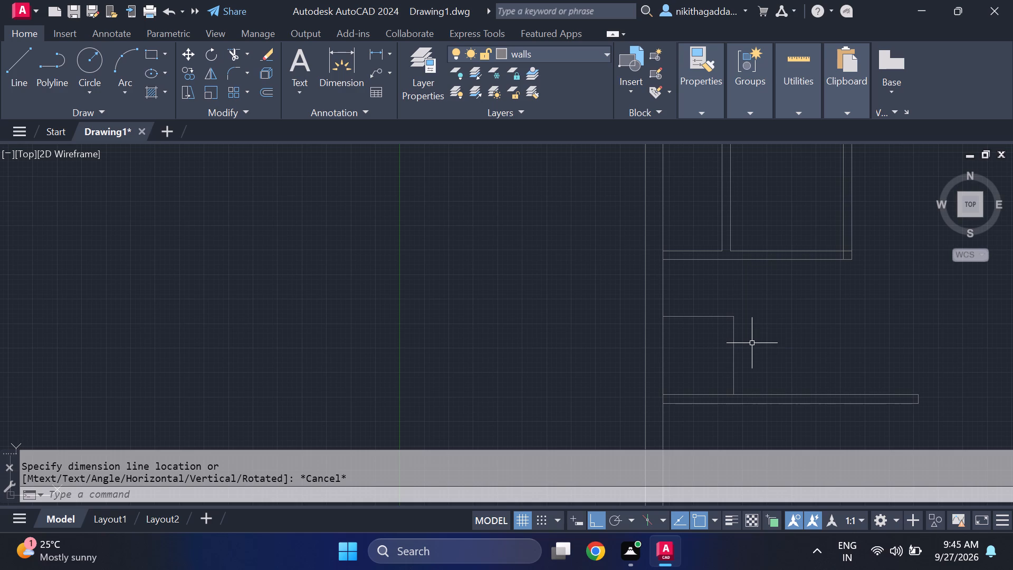
Draw a line from the long horizontal partition's free end up level with the enclosure's top, then across to the enclosure's top corner.
middle_click_drag(818, 321, 655, 298)
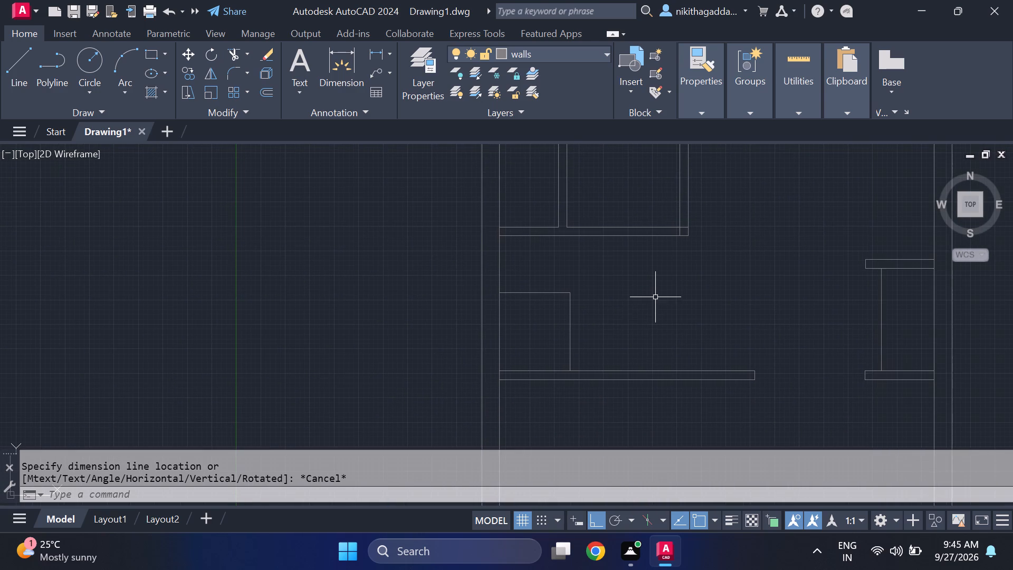
key("l")
key("Return")
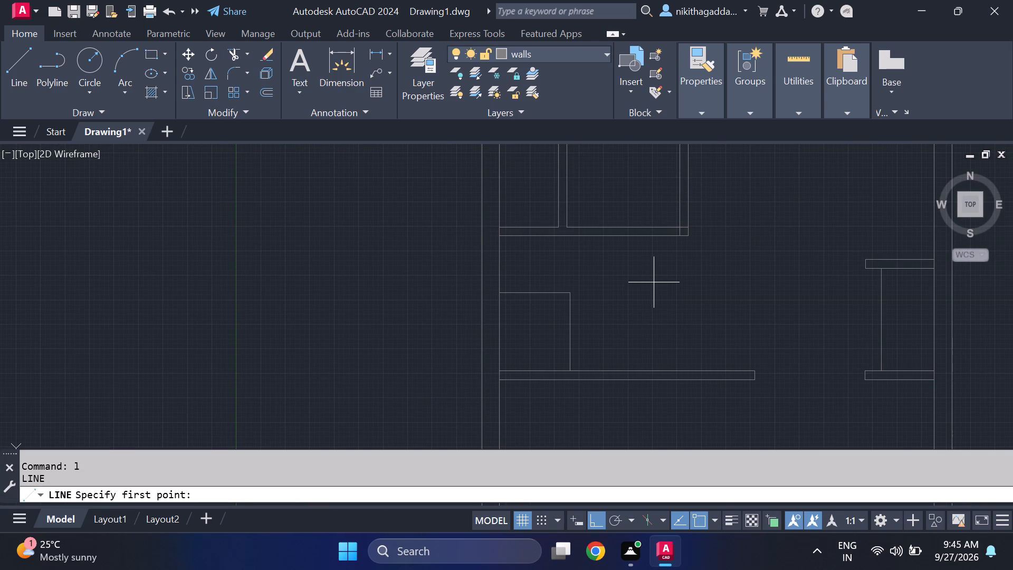
left_click(753, 369)
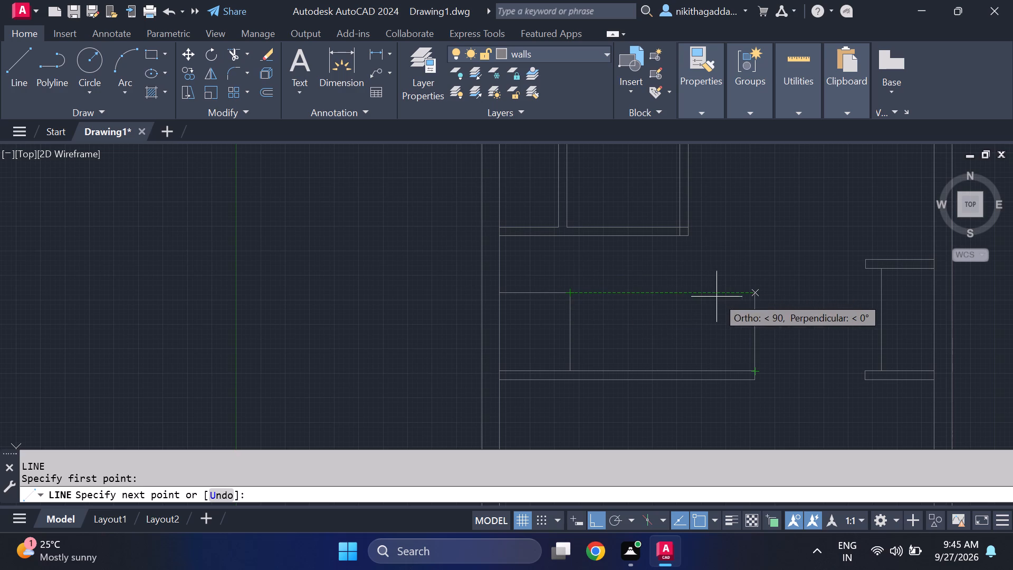
left_click(756, 292)
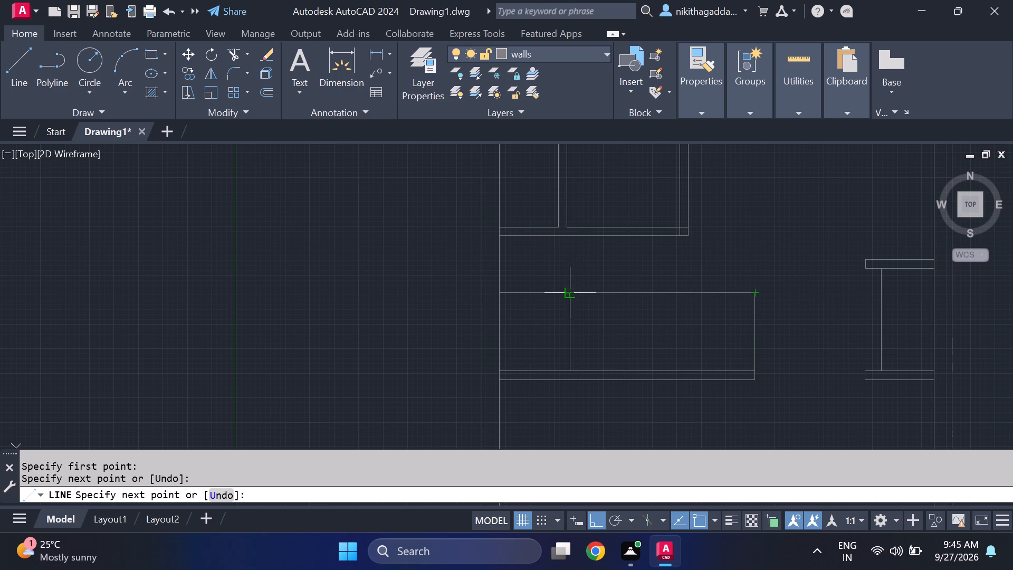
left_click(571, 292)
key("Escape")
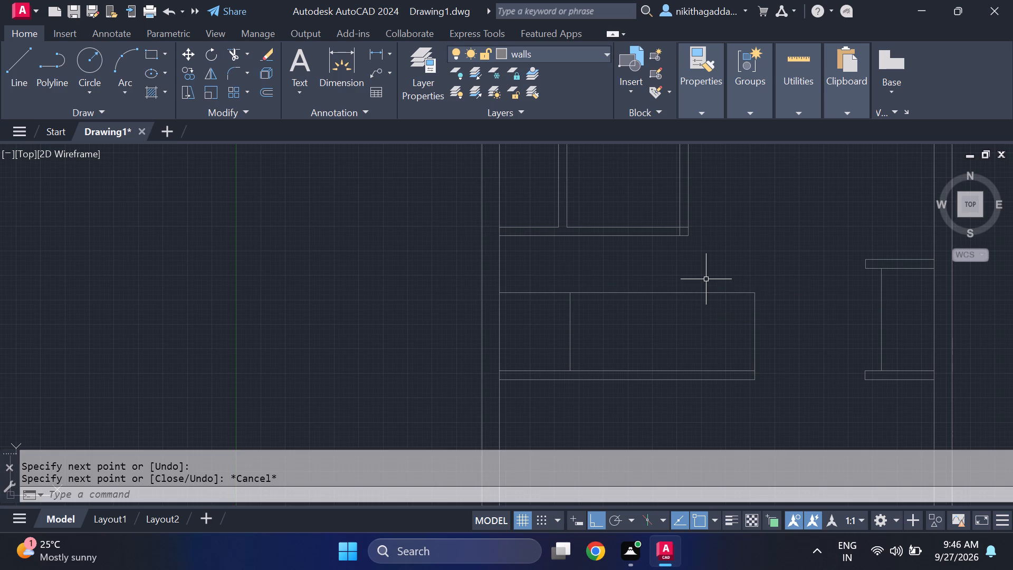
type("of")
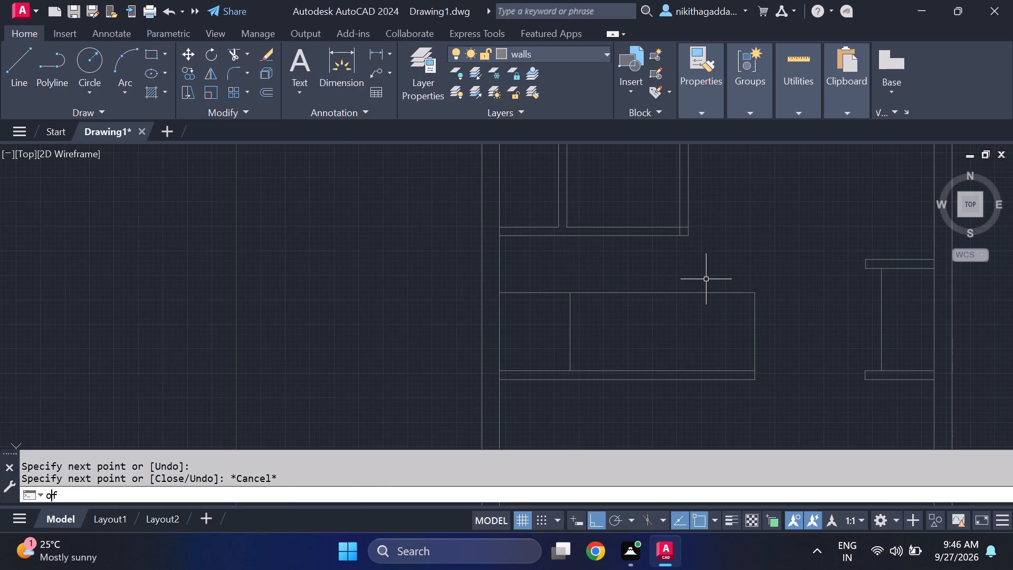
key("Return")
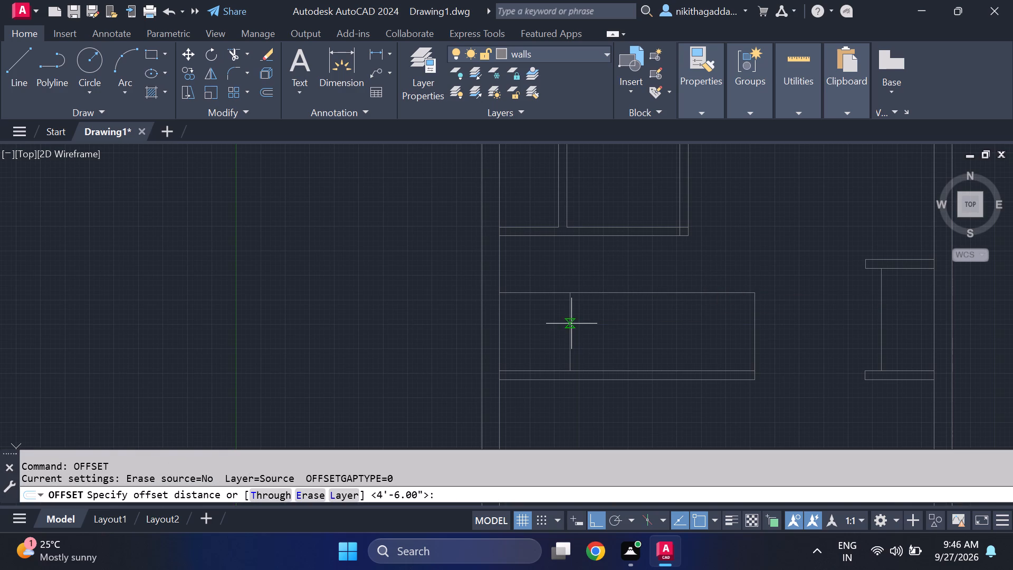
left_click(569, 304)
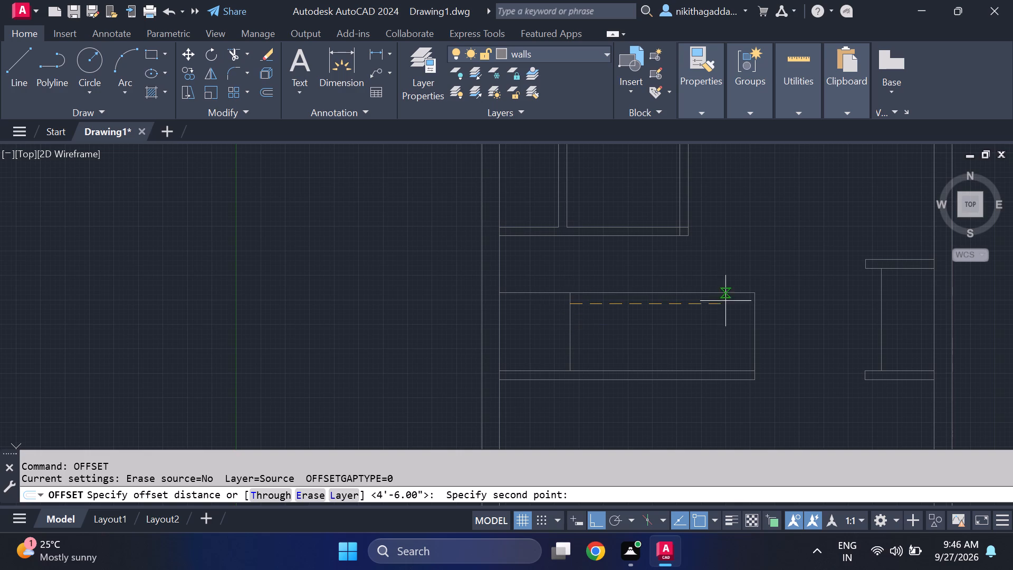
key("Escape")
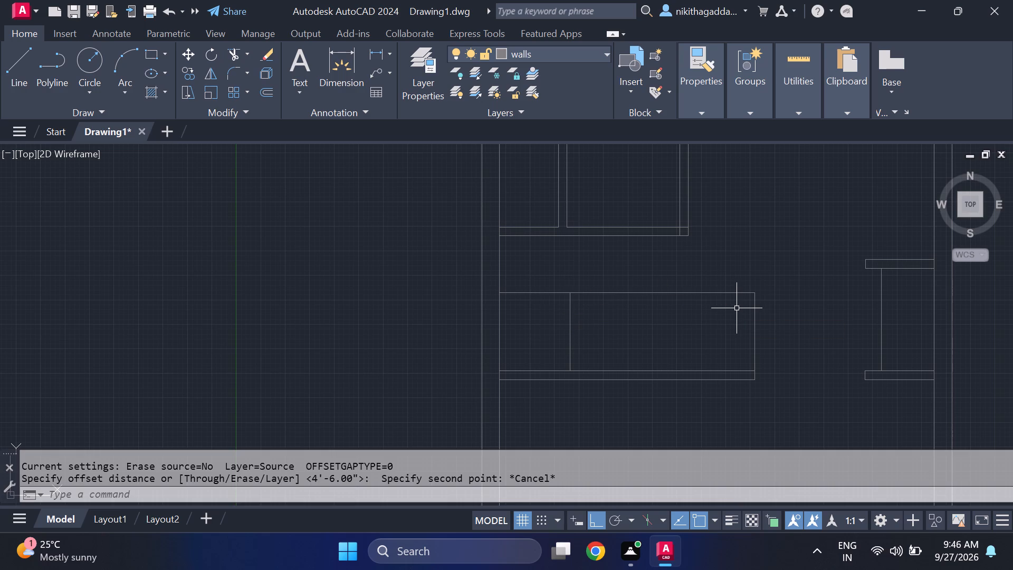
Draw a horizontal line just below the new top edge, from the enclosure's vertical line to the opposite end line.
key("l")
key("Return")
scroll(574, 297, "up", 2)
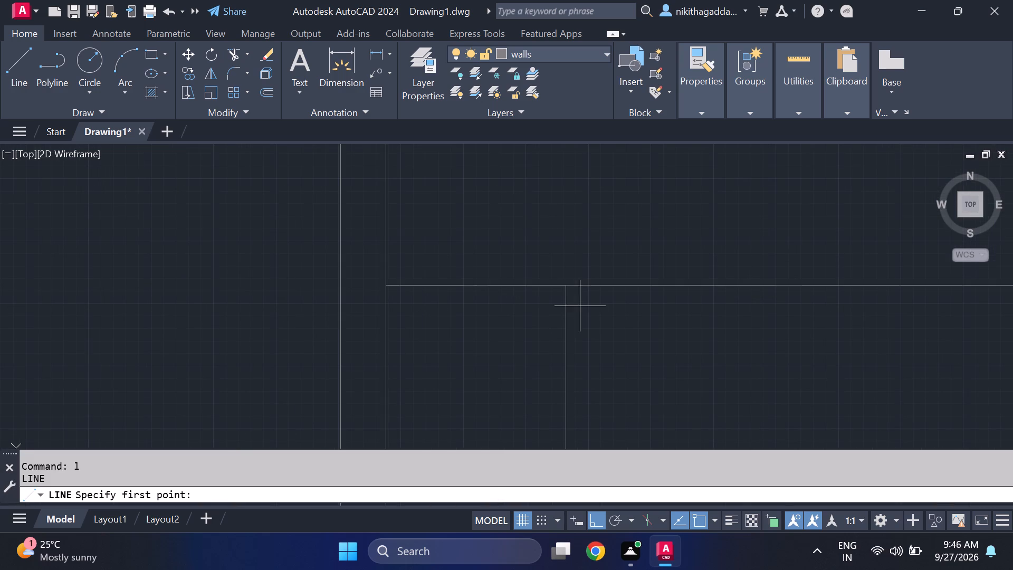
left_click(571, 301)
scroll(729, 319, "down", 3)
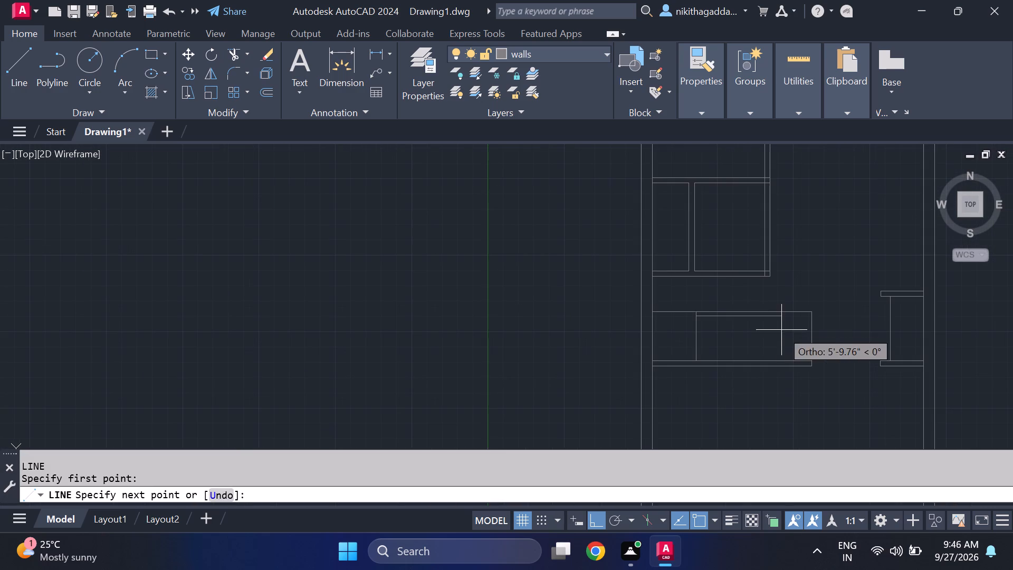
left_click(814, 319)
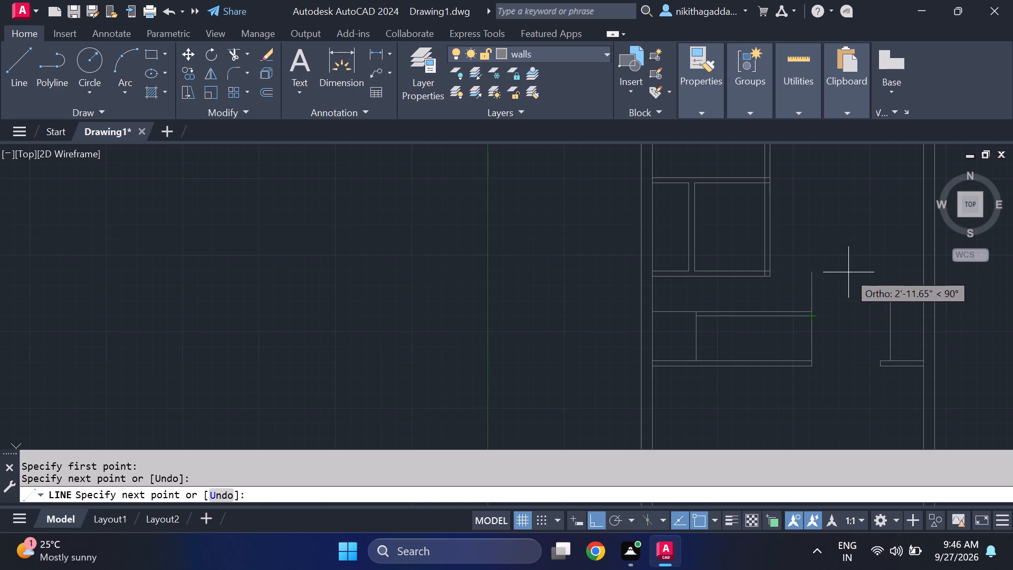
key("Escape")
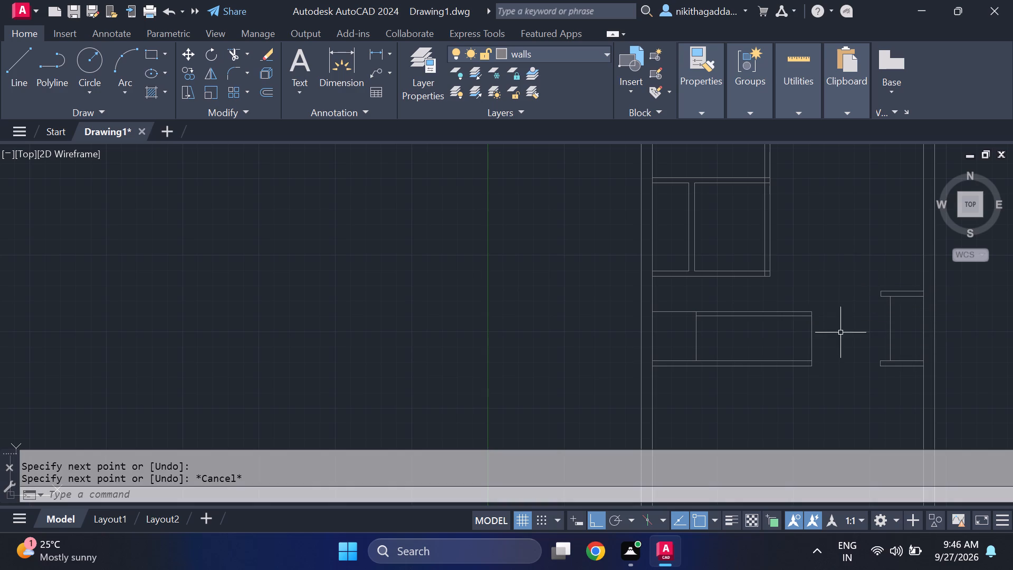
Move the inner horizontal line upward, closer to the top edge of the new rectangle.
scroll(777, 324, "up", 1)
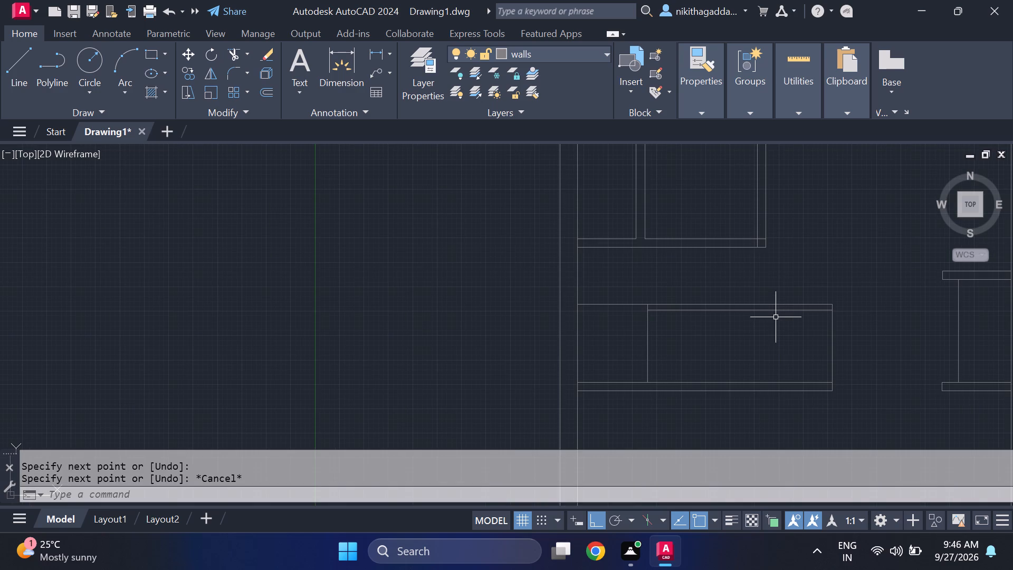
left_click(775, 310)
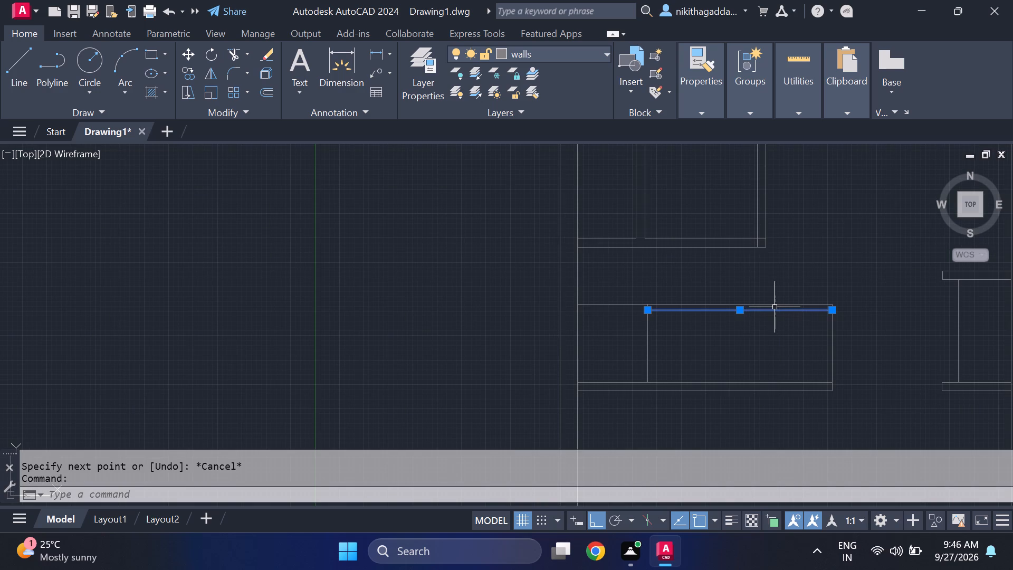
key("m")
key("Return")
scroll(775, 302, "up", 3)
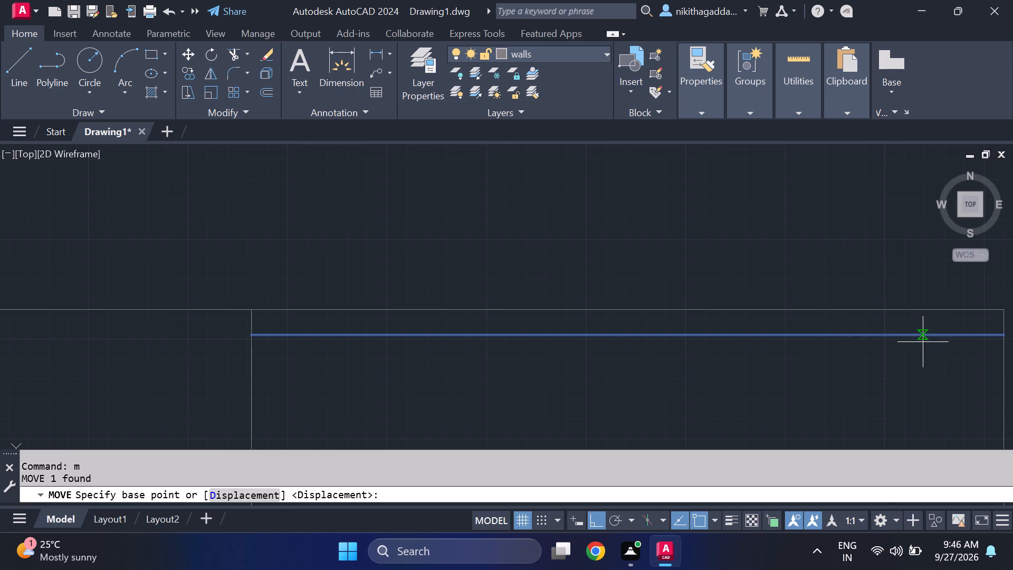
middle_click_drag(923, 343, 775, 302)
left_click(855, 296)
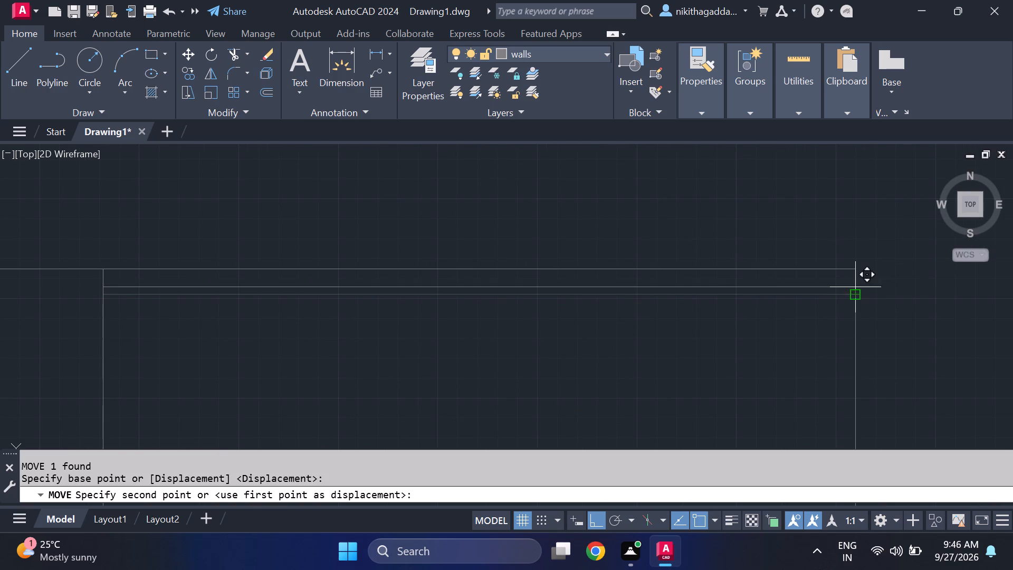
left_click(855, 283)
scroll(795, 330, "down", 3)
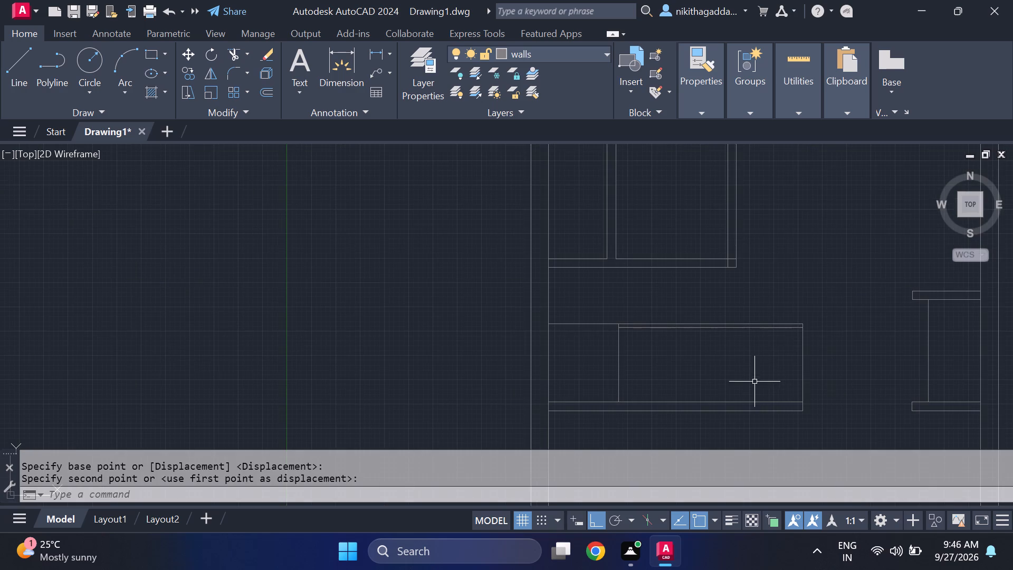
Offset the enclosure's vertical line four times into the rectangle at about 7" spacing to start the stair treads.
middle_click_drag(752, 384, 672, 355)
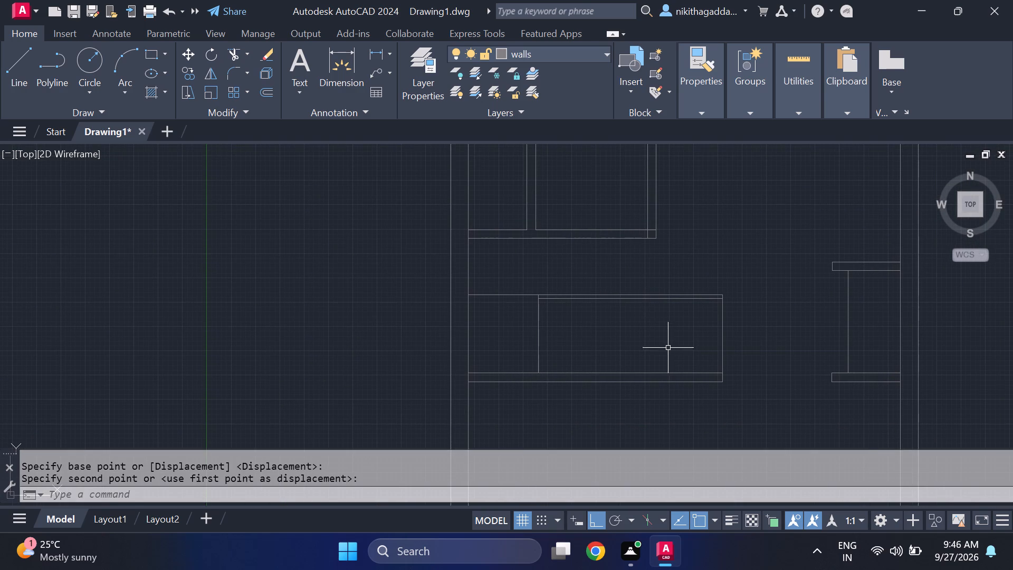
scroll(653, 342, "up", 2)
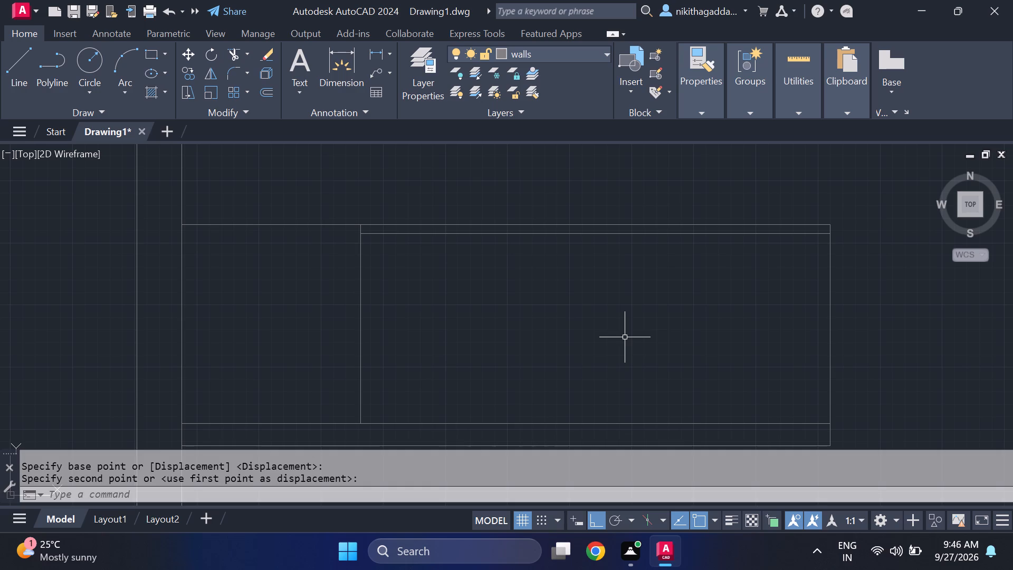
type("of")
key("Return")
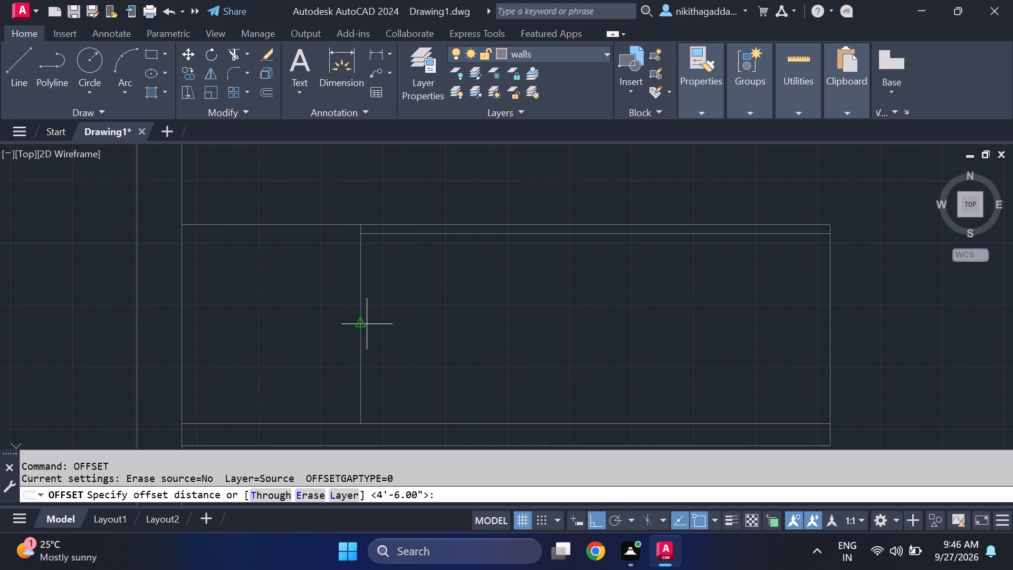
left_click(361, 325)
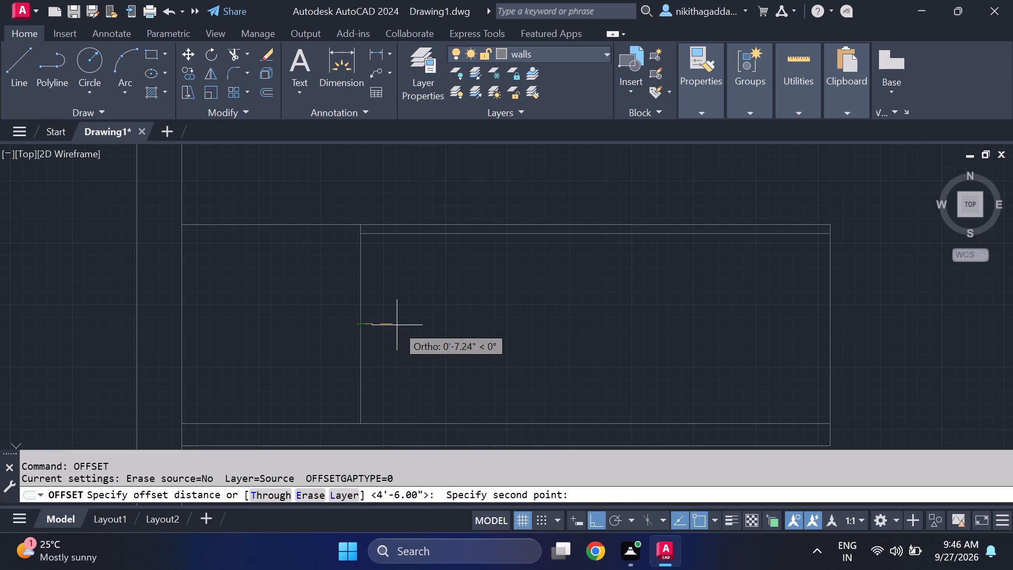
left_click(394, 327)
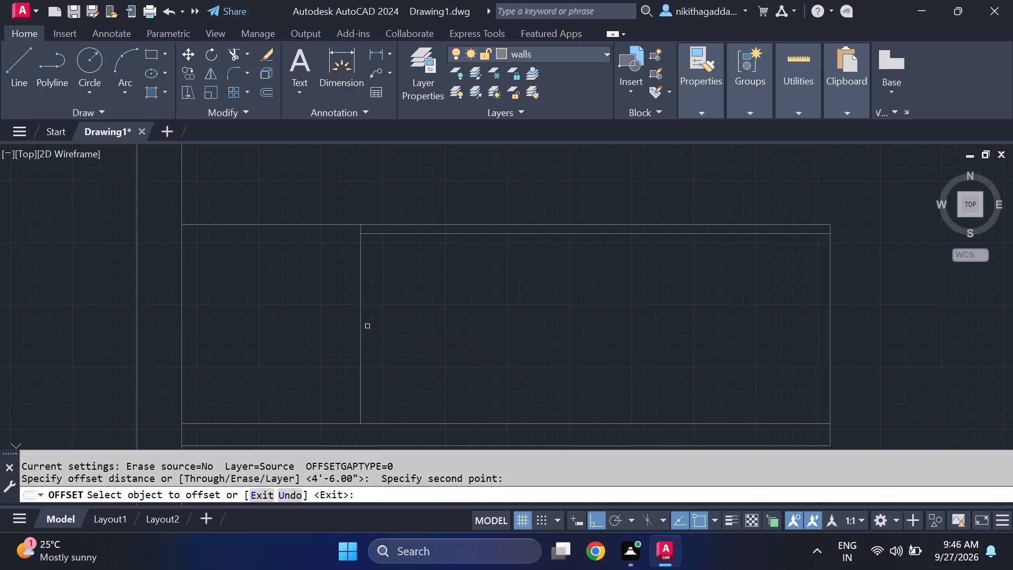
left_click(361, 329)
left_click(400, 326)
left_click(393, 334)
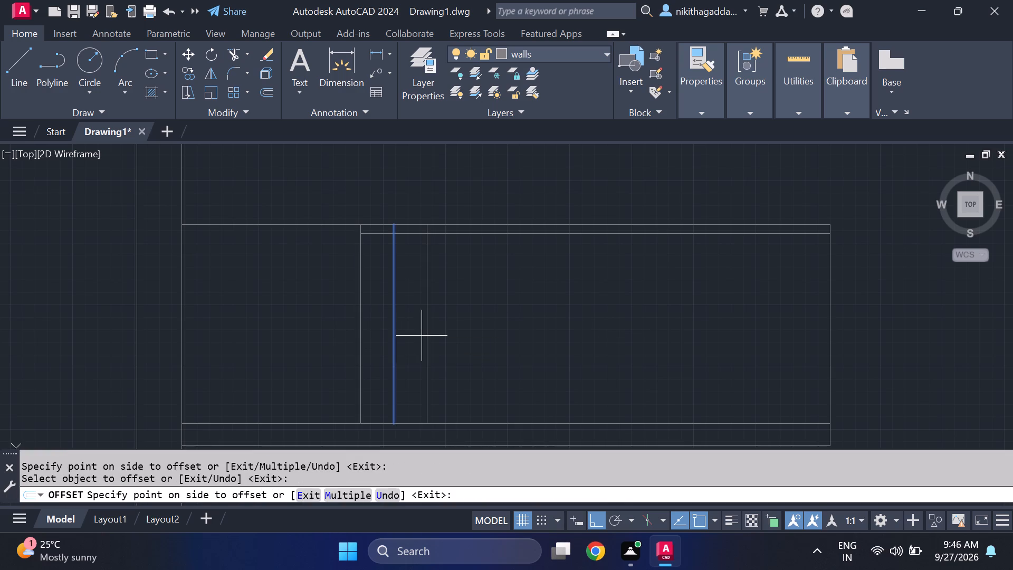
left_click(425, 336)
left_click(429, 331)
left_click(551, 331)
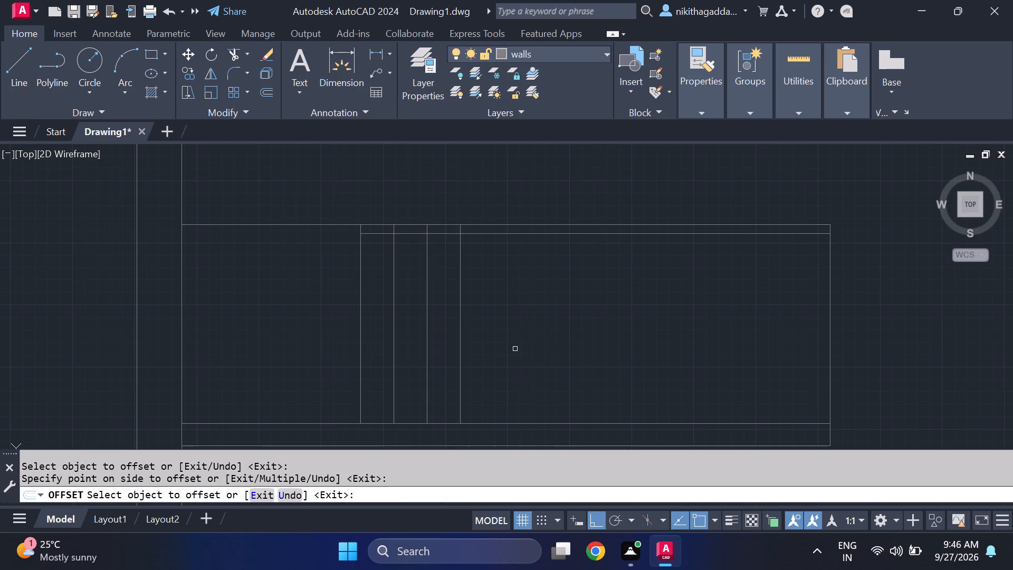
left_click(461, 367)
left_click(540, 363)
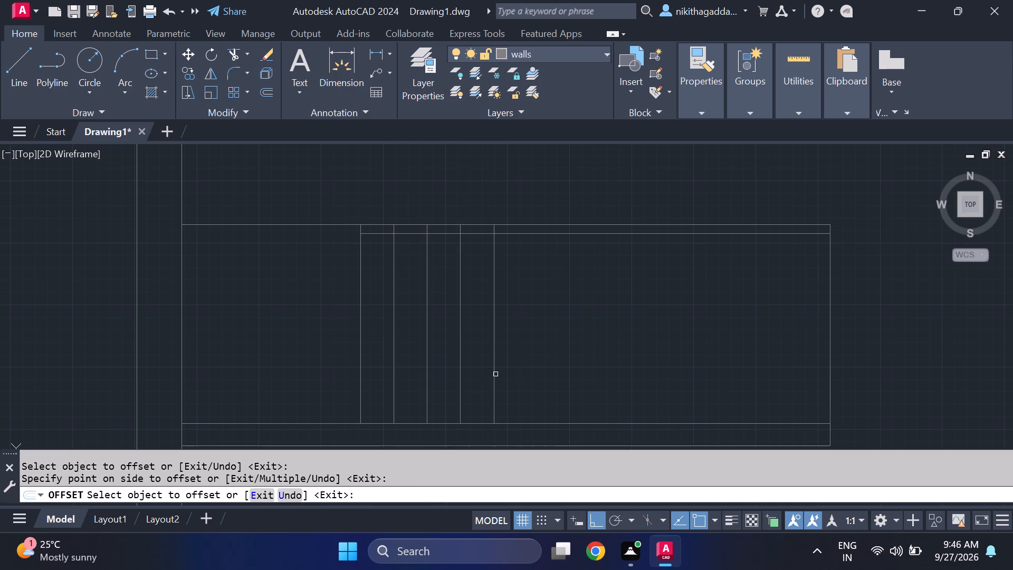
Offset five more tread lines at the same spacing, each from the previous one, toward the rectangle's far end.
left_click(495, 374)
left_click(561, 374)
left_click(528, 398)
left_click(609, 376)
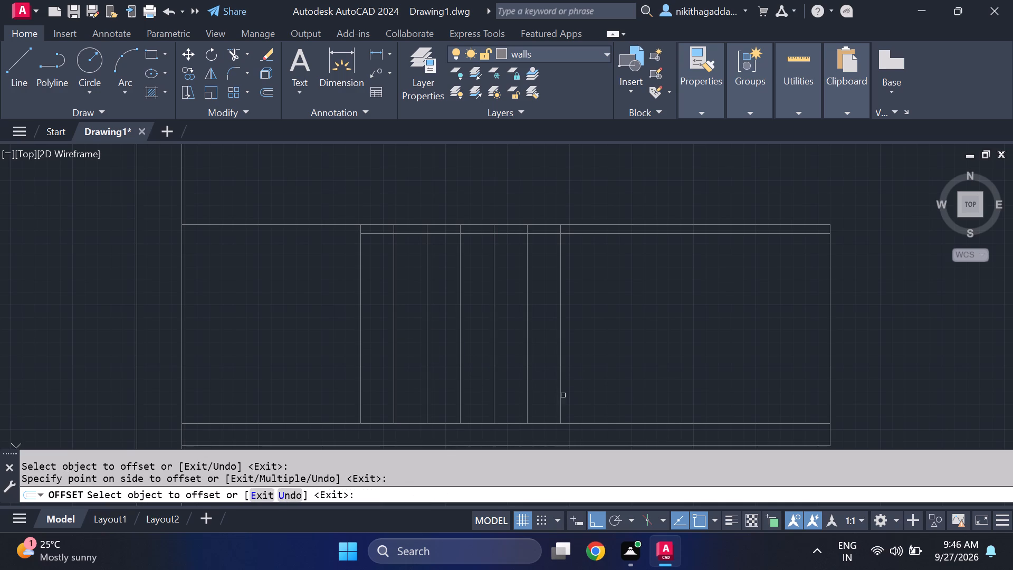
left_click(561, 389)
left_click(627, 377)
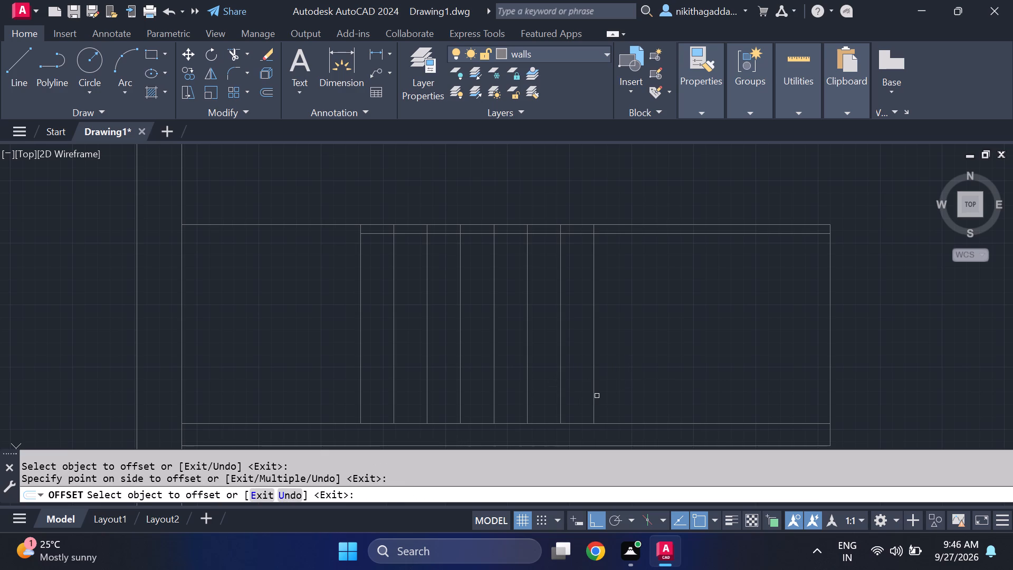
left_click(593, 398)
left_click(650, 389)
left_click(627, 400)
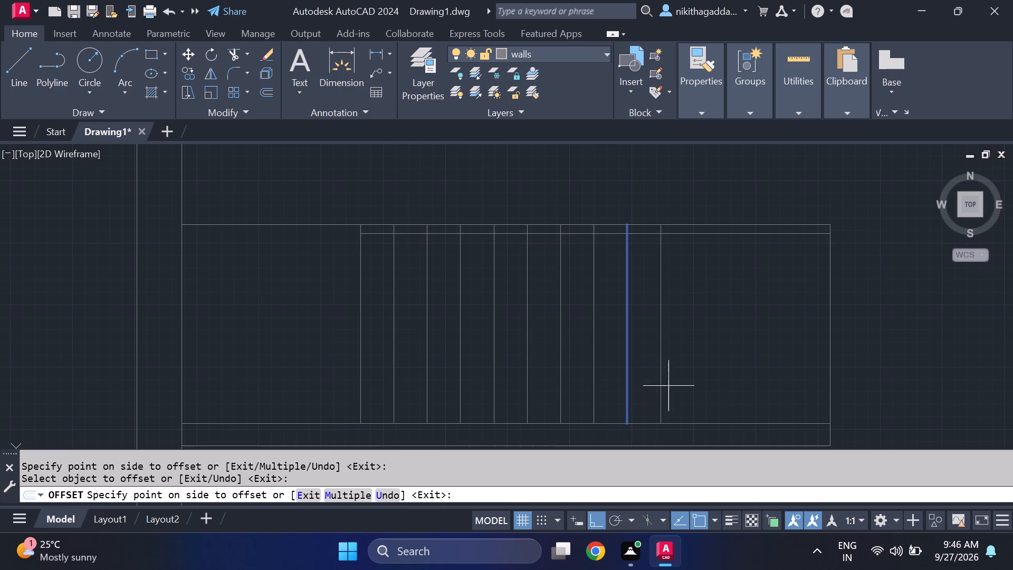
left_click(721, 378)
Offset the last four tread lines at the same spacing to fill the rectangle up to its far end.
left_click(661, 402)
left_click(734, 382)
left_click(691, 407)
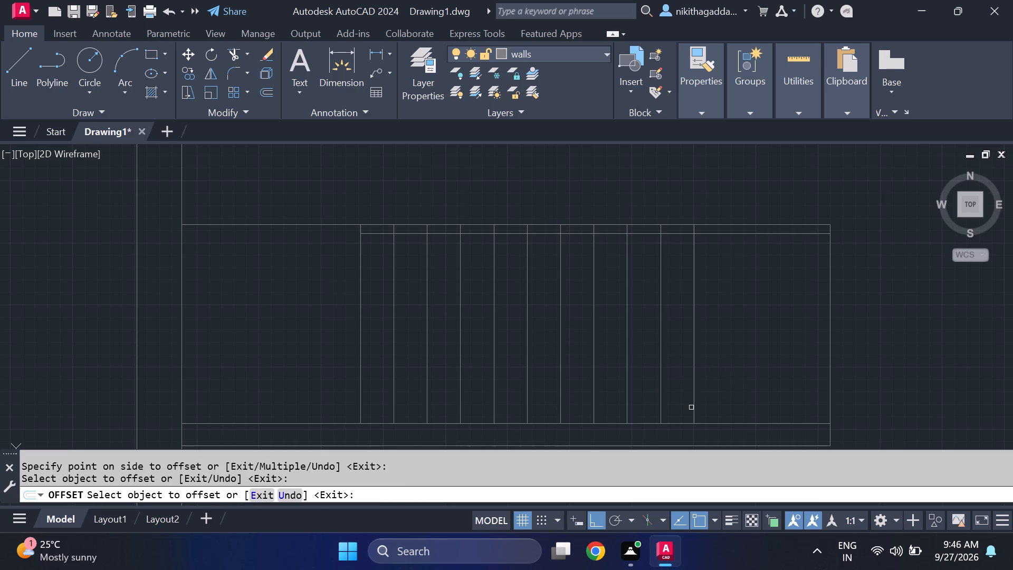
left_click(692, 405)
left_click_drag(746, 380, 742, 385)
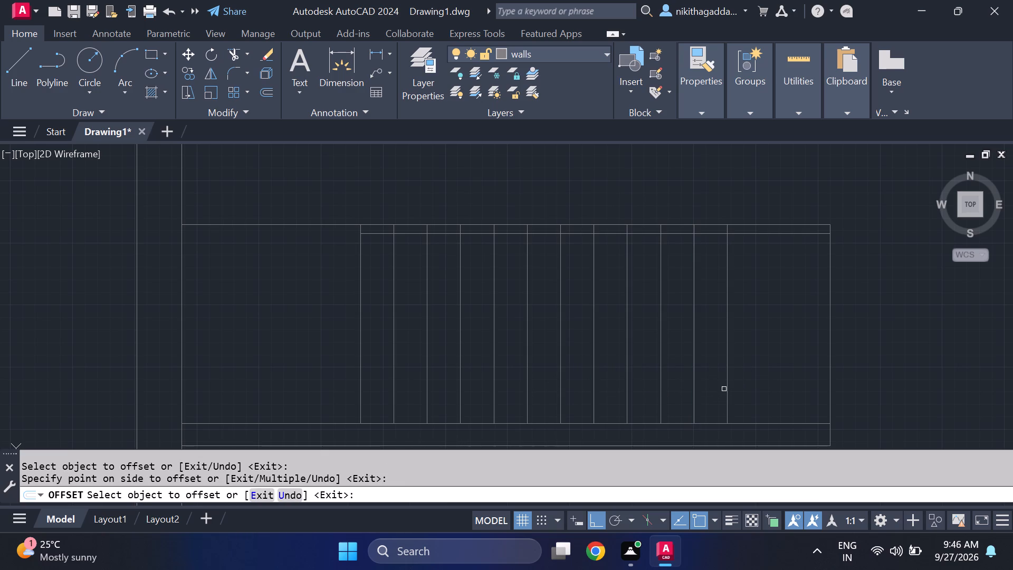
left_click(728, 383)
left_click(772, 376)
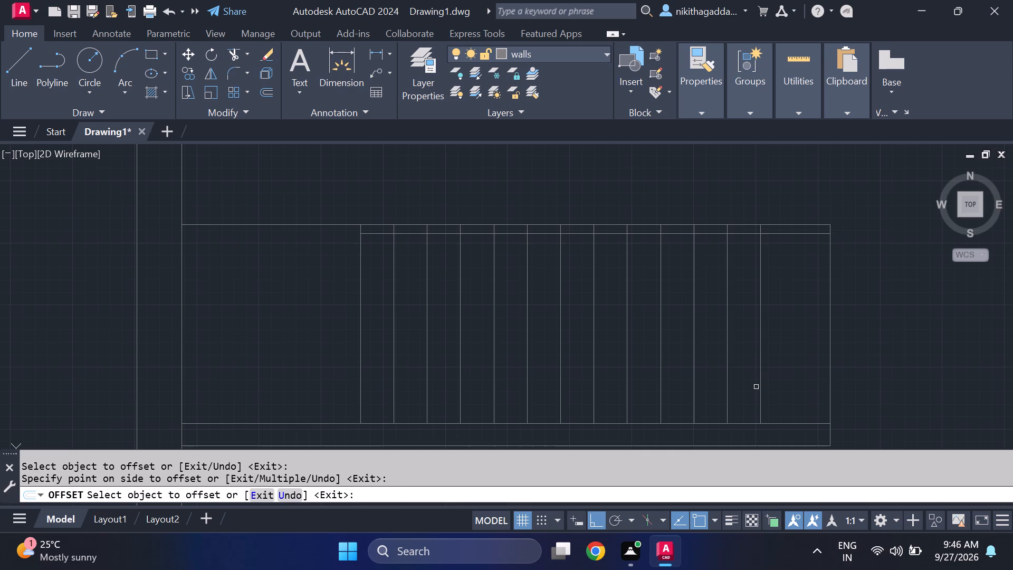
left_click(760, 381)
left_click(821, 367)
scroll(818, 367, "down", 4)
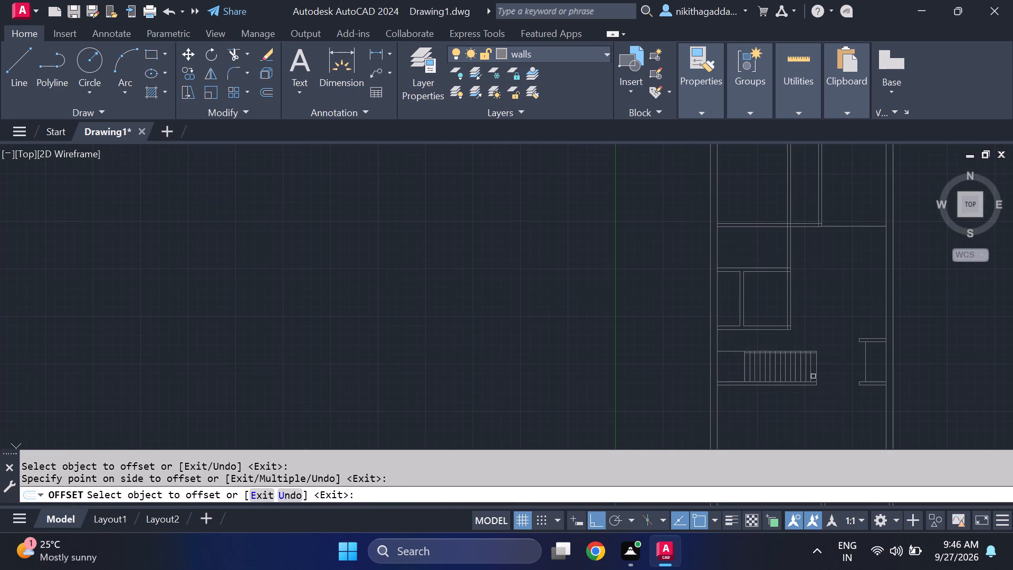
key("Escape")
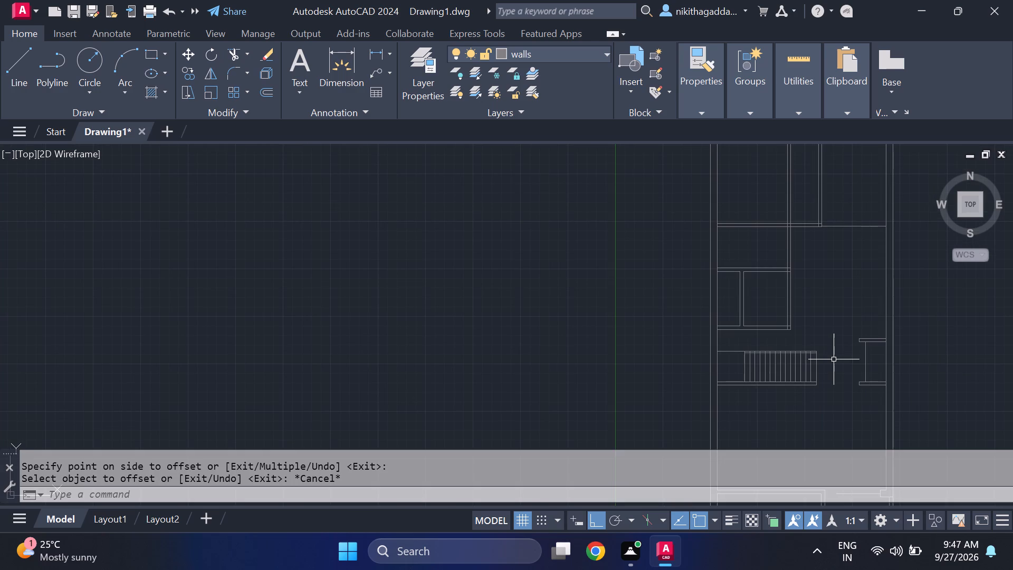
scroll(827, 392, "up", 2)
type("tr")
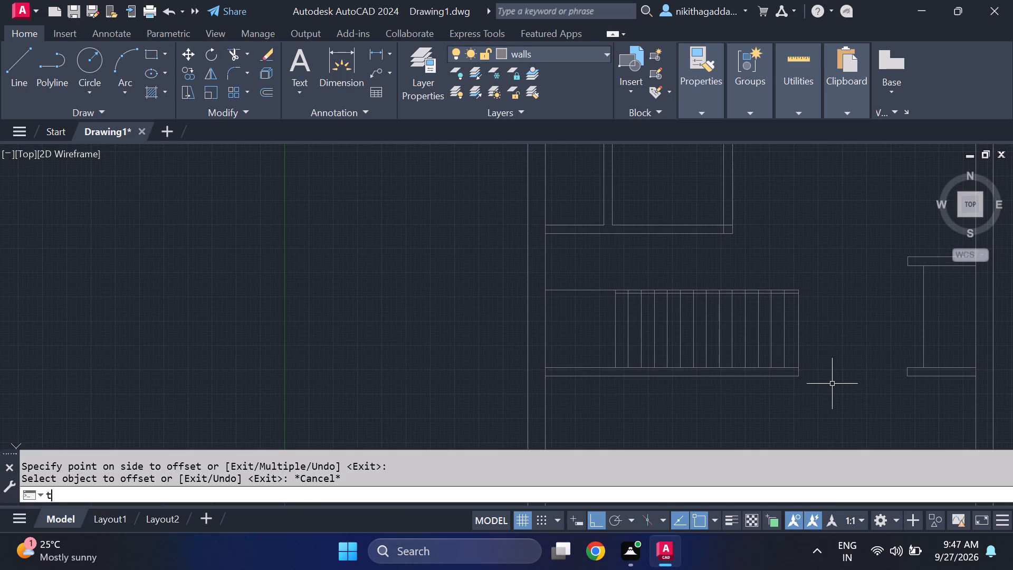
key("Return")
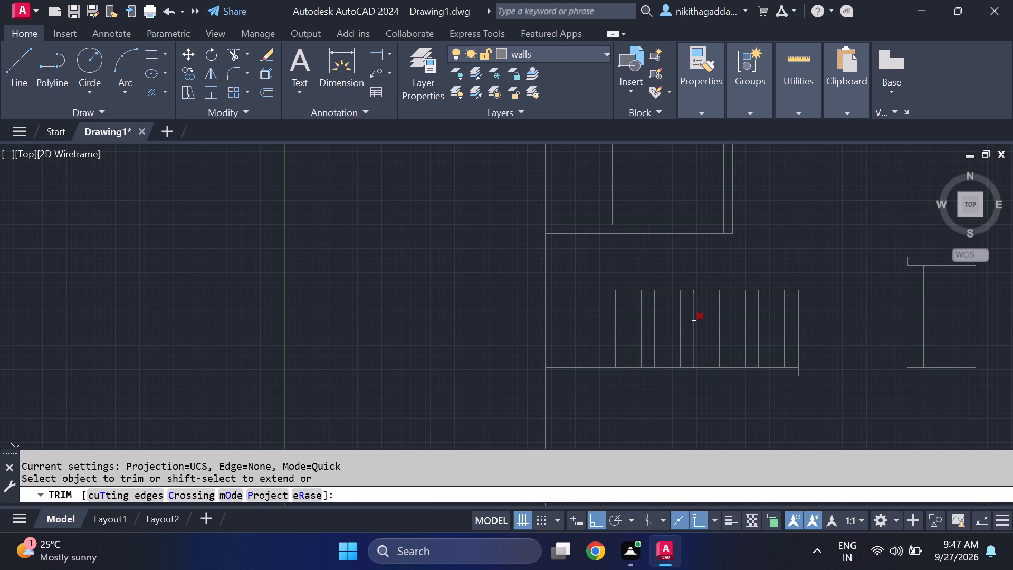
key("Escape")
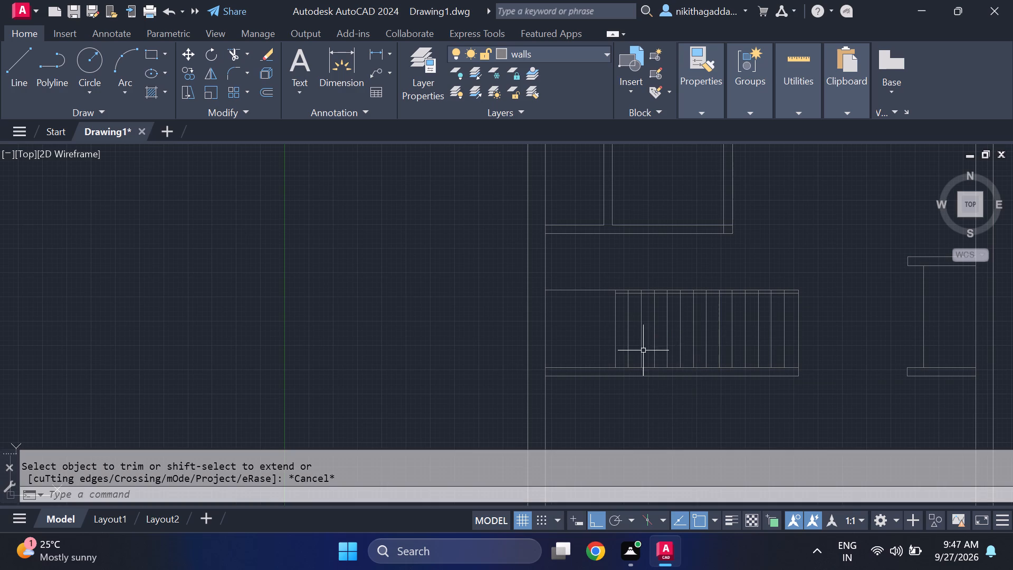
Erase every second tread line in the staircase, starting with the one after the enclosure's vertical line, four lines in all.
scroll(643, 350, "up", 2)
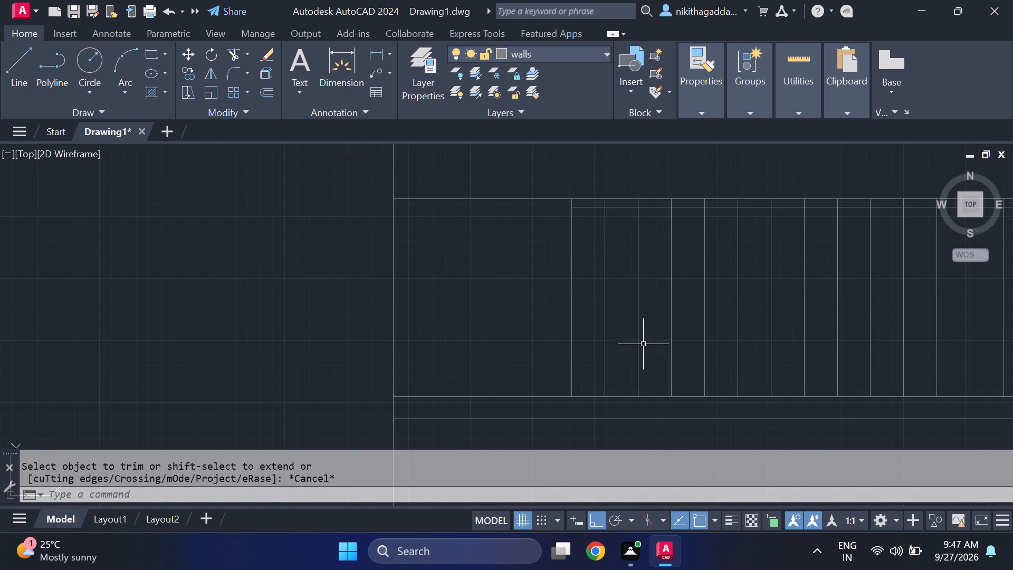
left_click(603, 324)
key("Delete")
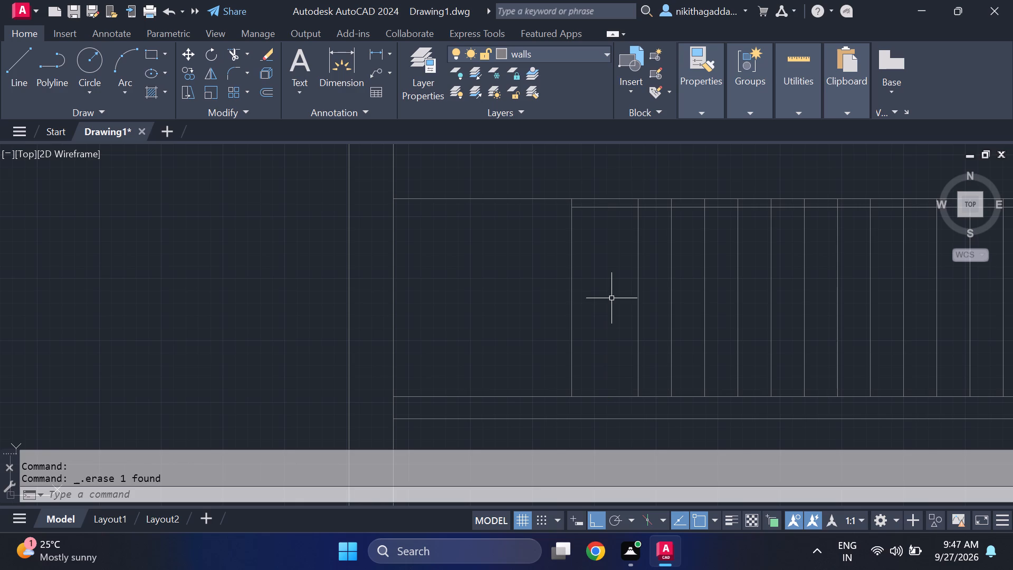
left_click(672, 286)
key("Delete")
scroll(710, 361, "down", 2)
scroll(730, 344, "up", 2)
left_click(715, 344)
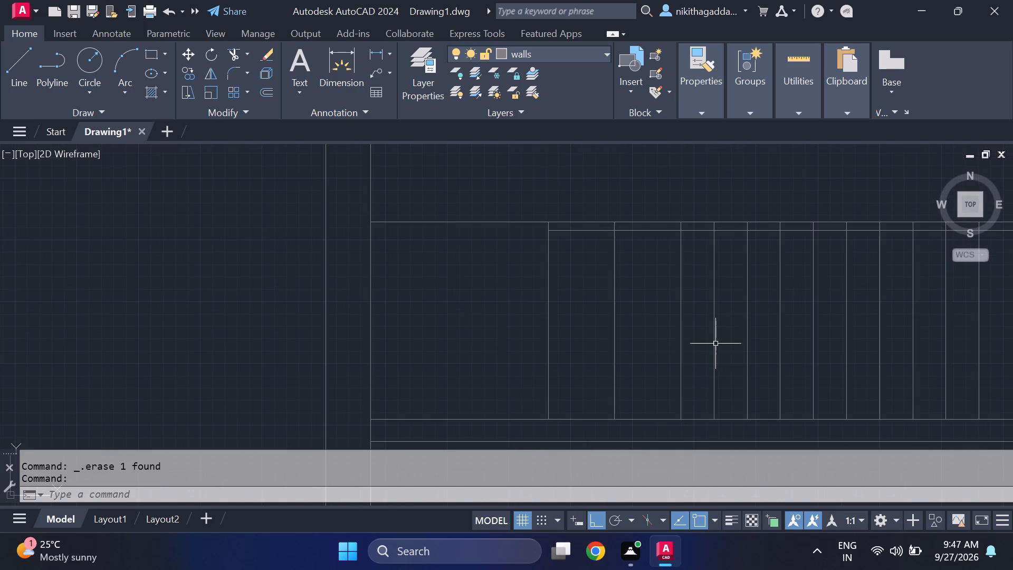
key("Delete")
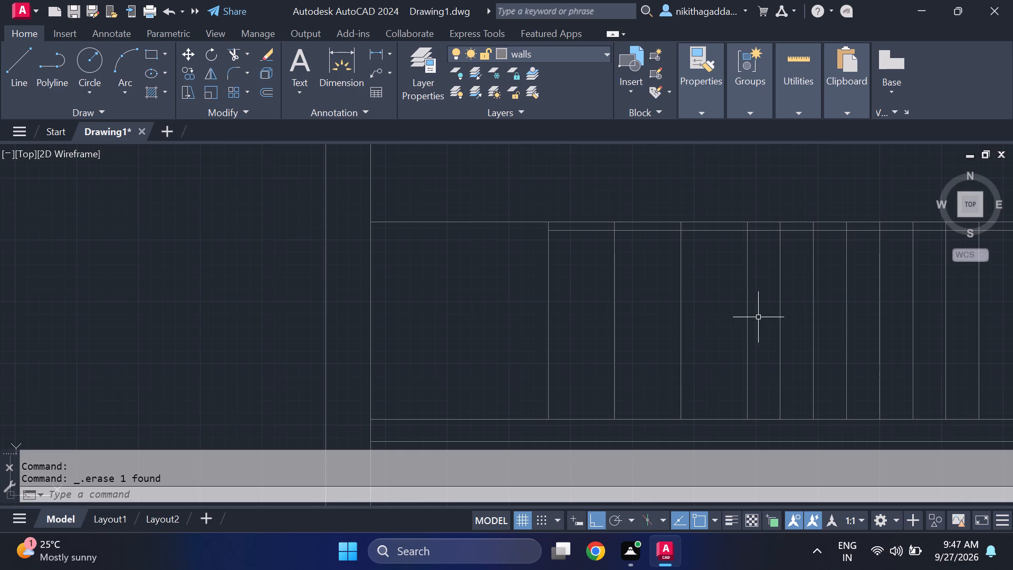
left_click(781, 301)
key("BackSpace")
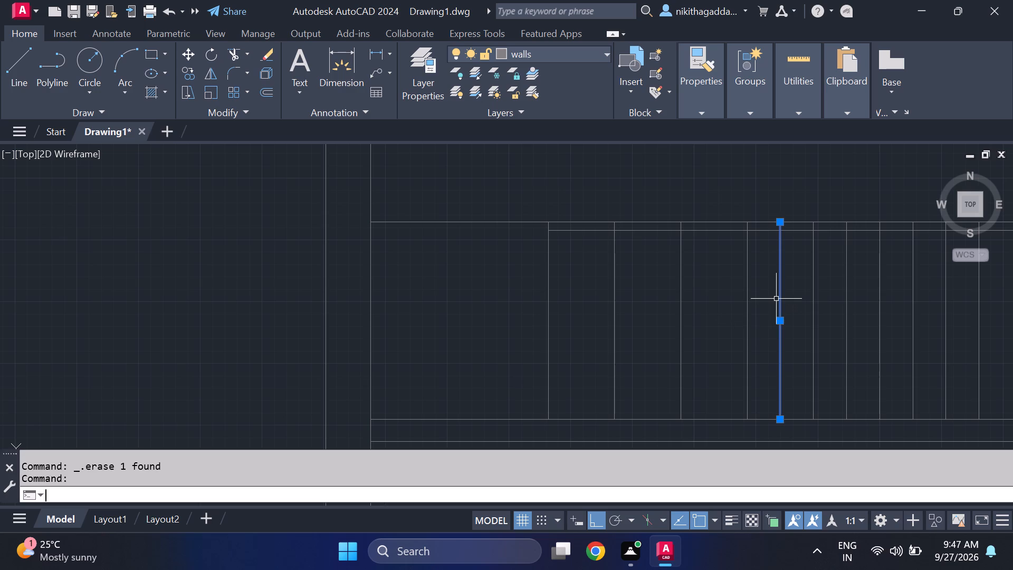
key("Delete")
Erase three more alternate tread lines toward the staircase's far end, keeping the doubled spacing.
middle_click_drag(796, 331, 652, 327)
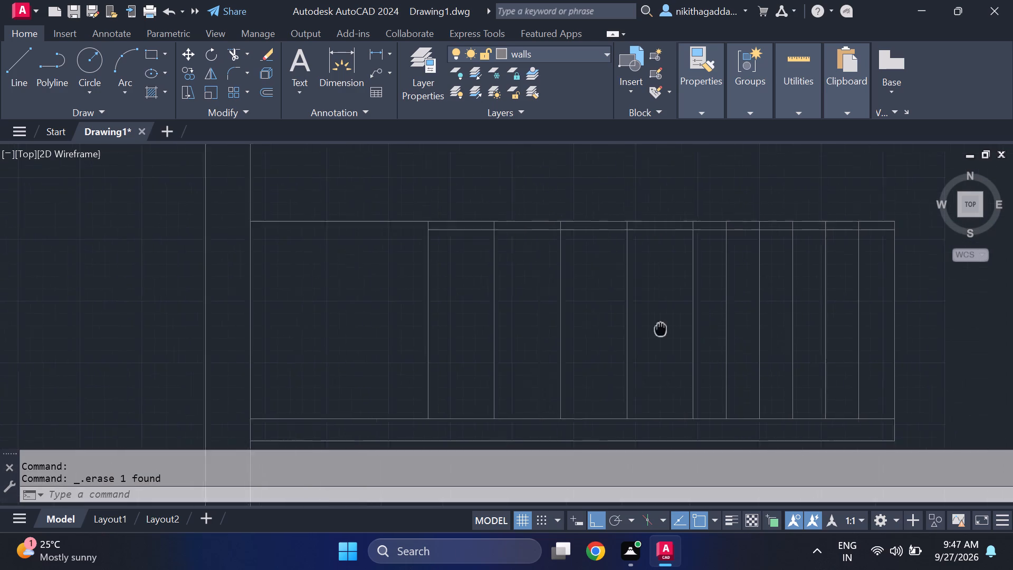
middle_click_drag(652, 327, 627, 326)
left_click(677, 330)
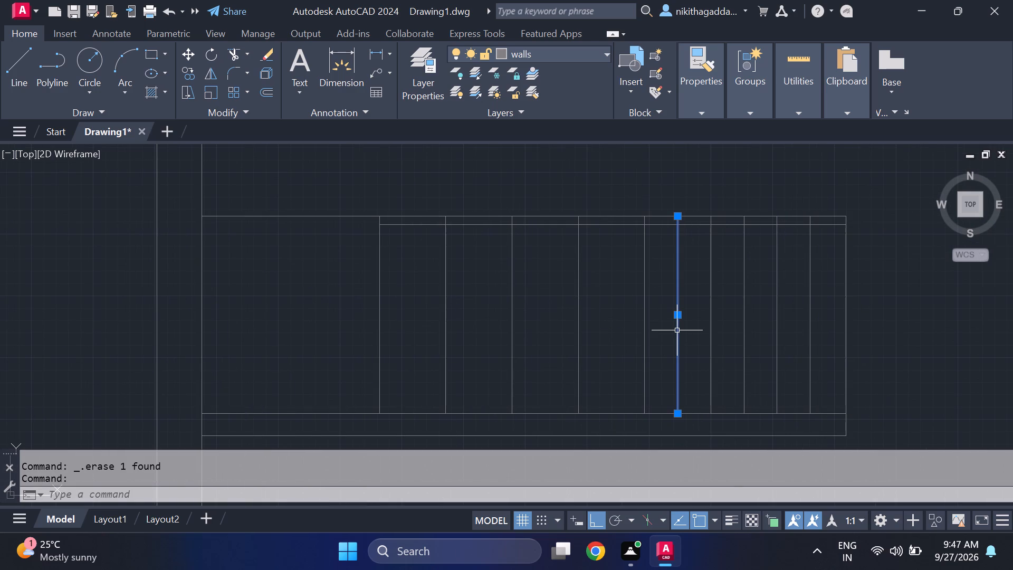
key("Delete")
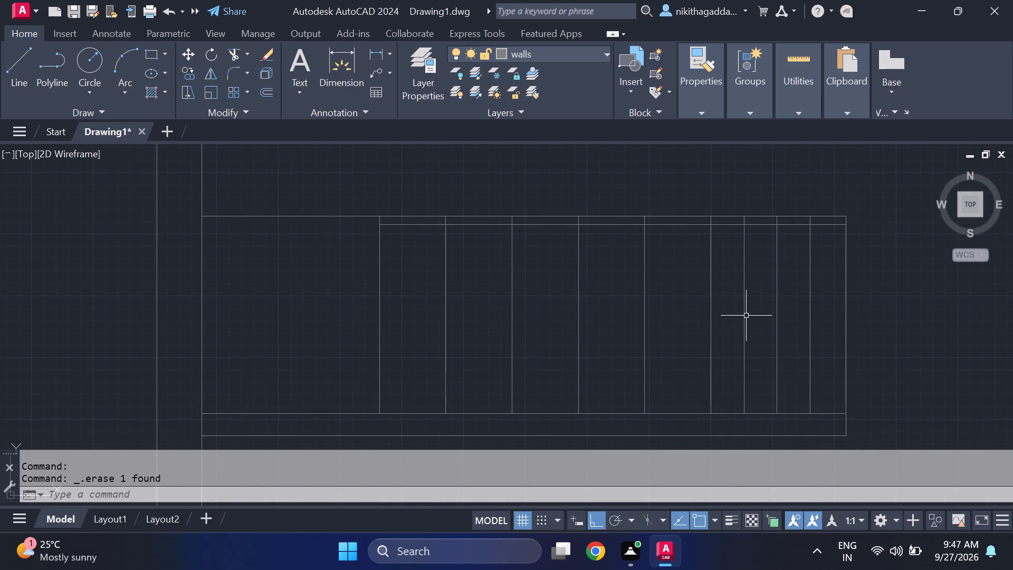
left_click(745, 316)
key("Delete")
left_click(811, 298)
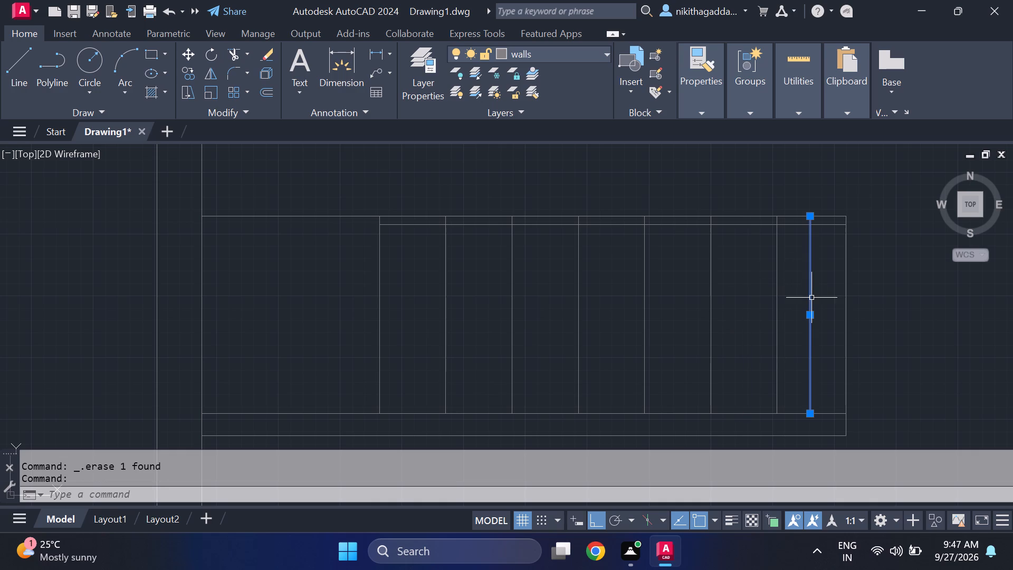
key("Delete")
Extend the first five vertical stair lines upward to the bottom wall line of the room above.
scroll(790, 276, "down", 3)
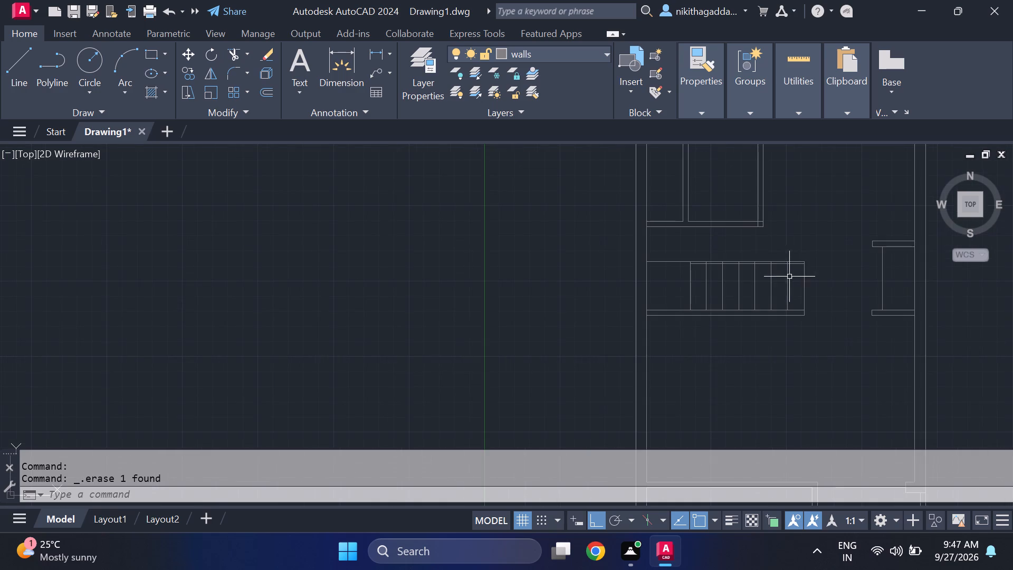
scroll(801, 256, "down", 1)
middle_click_drag(787, 257, 785, 259)
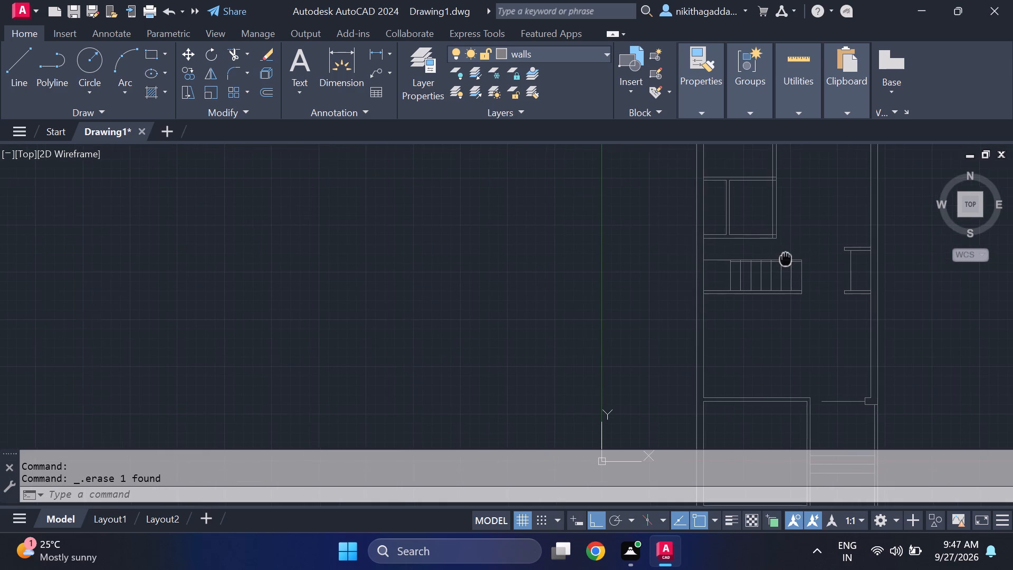
middle_click_drag(785, 259, 701, 305)
middle_click_drag(676, 313, 669, 315)
middle_click_drag(663, 317, 656, 318)
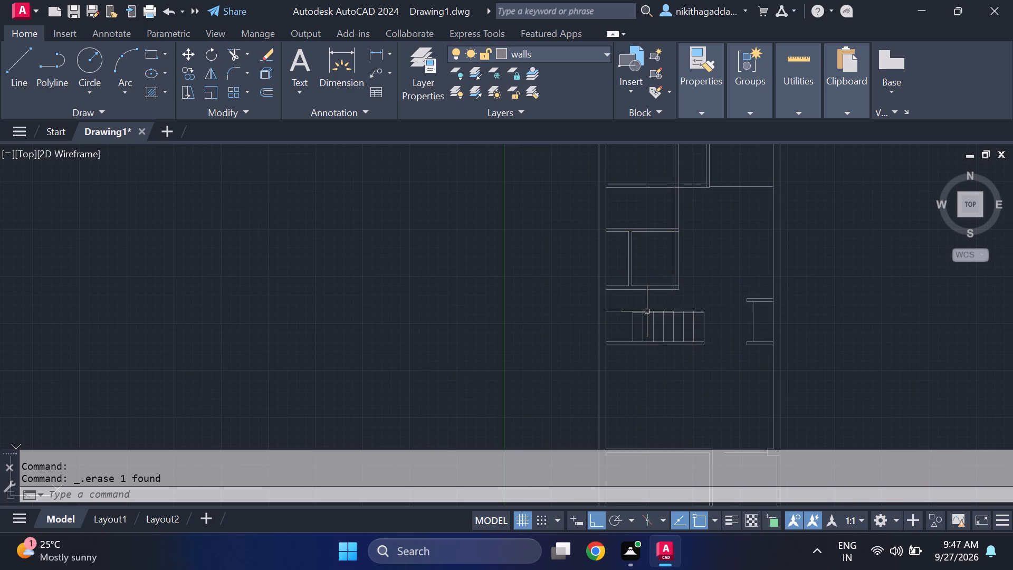
scroll(646, 314, "up", 2)
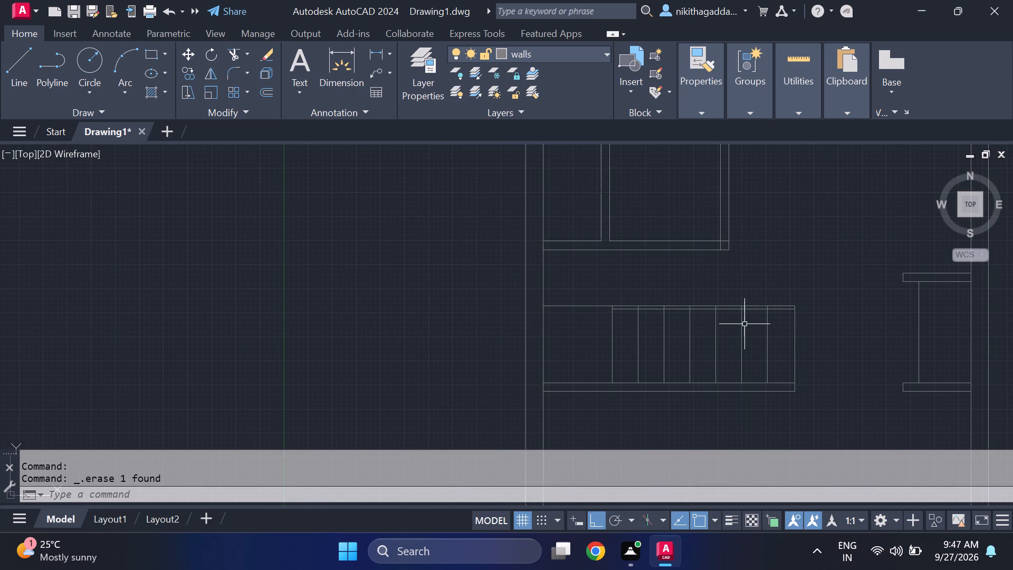
scroll(683, 311, "up", 1)
type("ex")
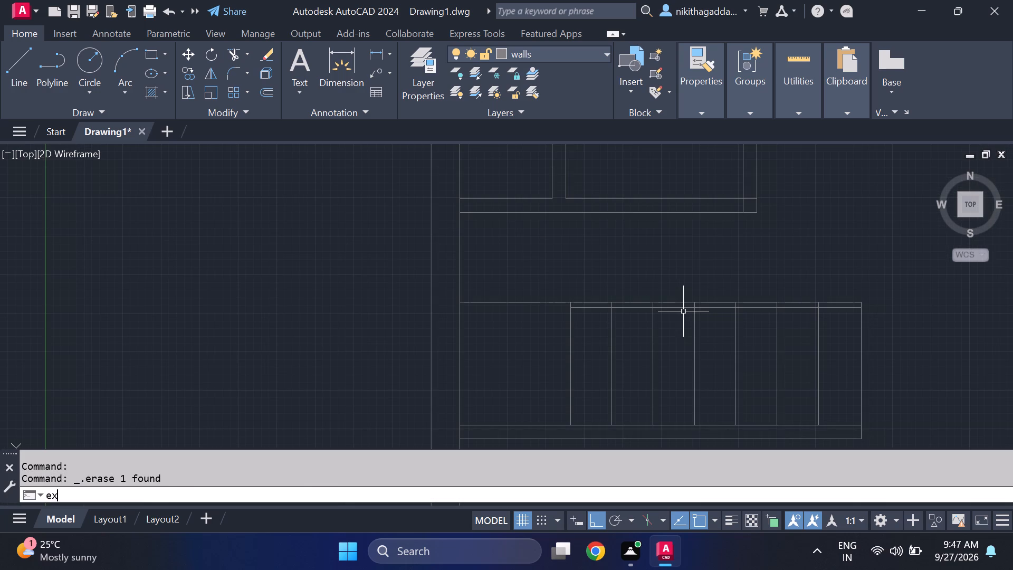
key("Return")
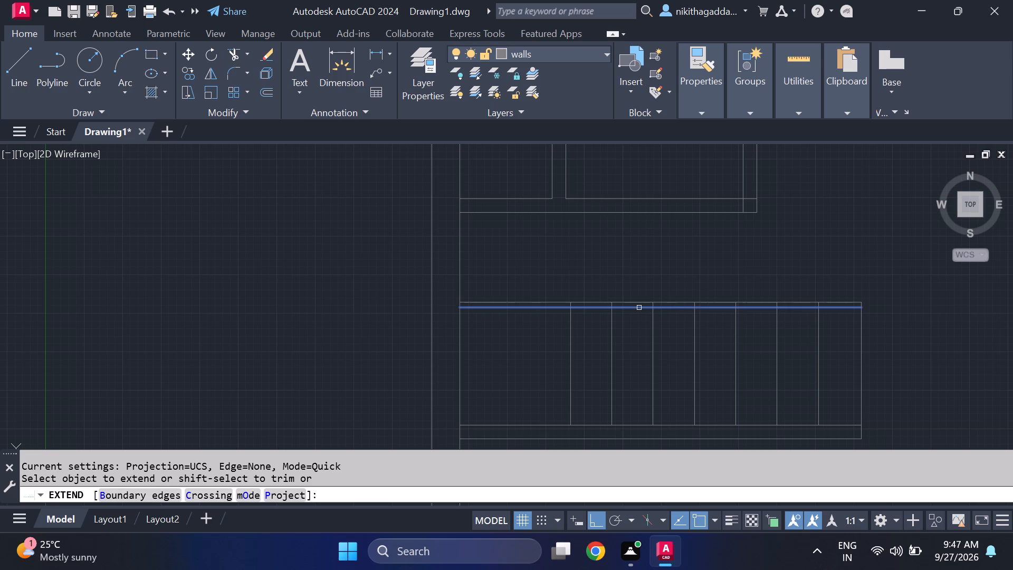
left_click(572, 328)
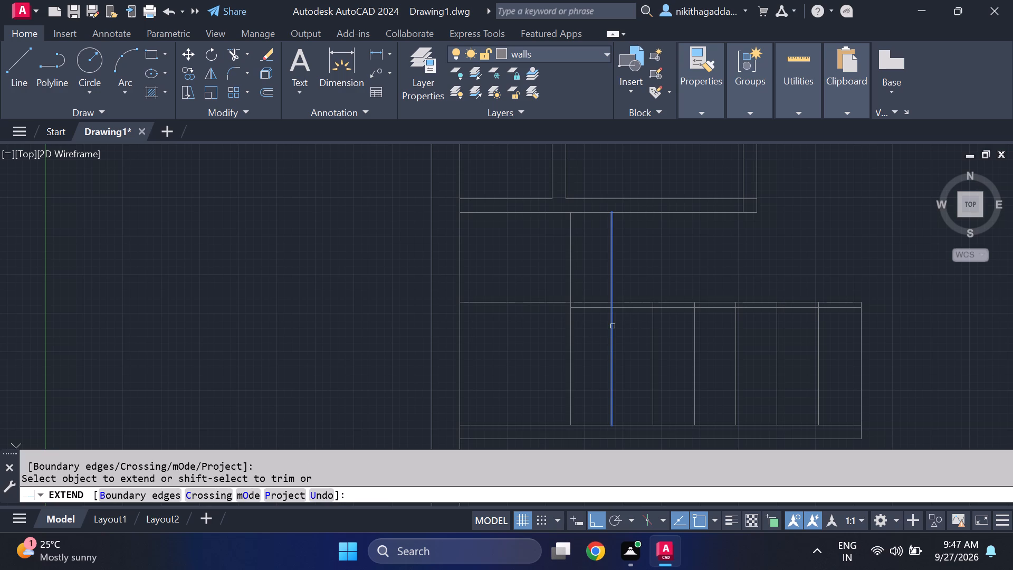
left_click(613, 326)
left_click(655, 322)
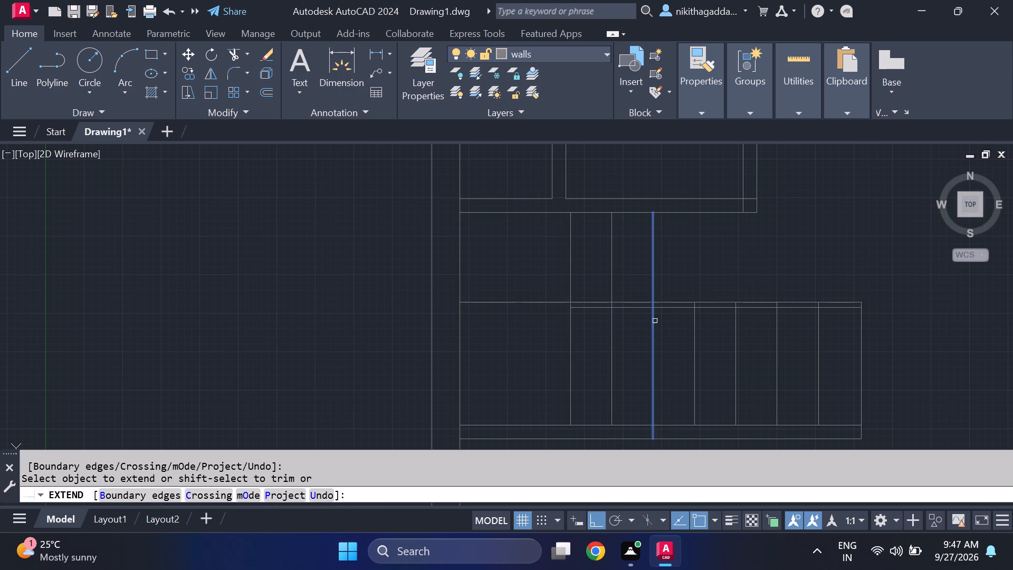
left_click(695, 323)
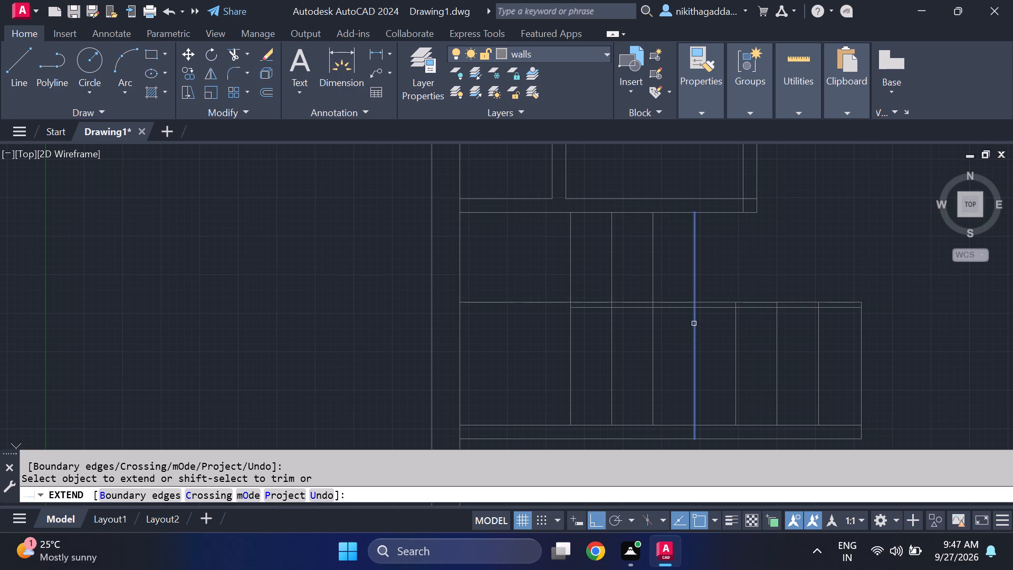
left_click(737, 327)
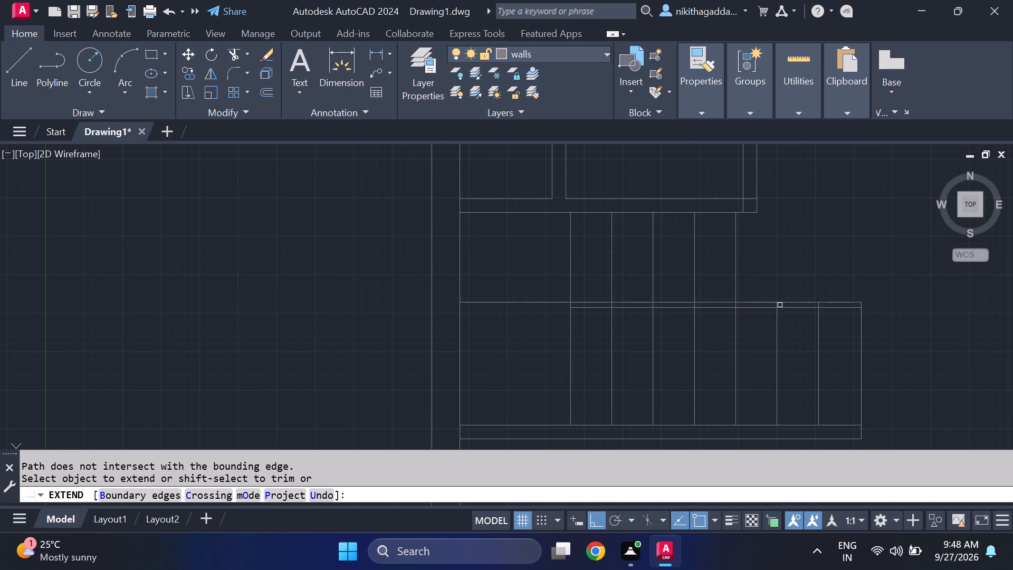
scroll(780, 305, "up", 3)
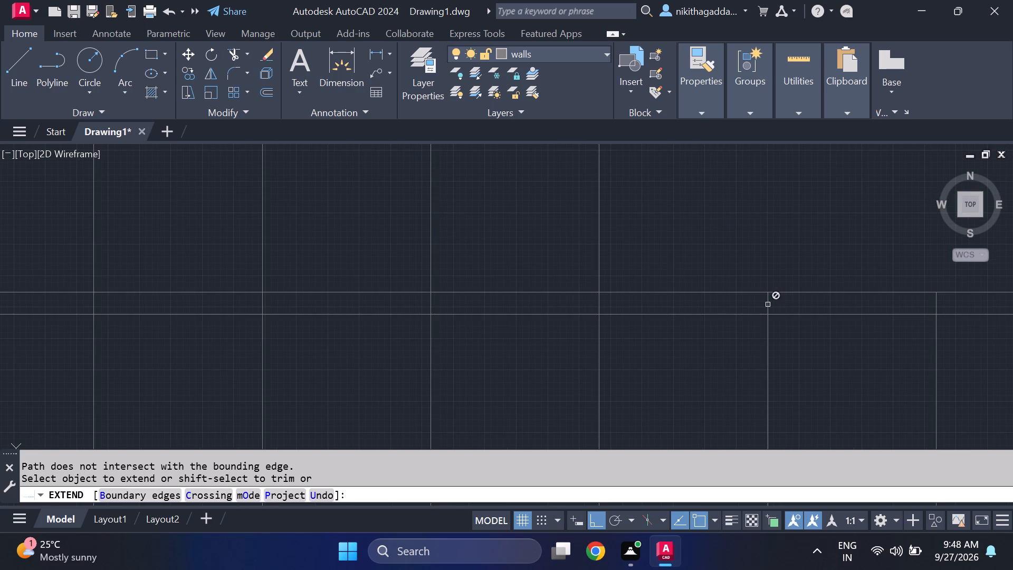
scroll(934, 363, "down", 3)
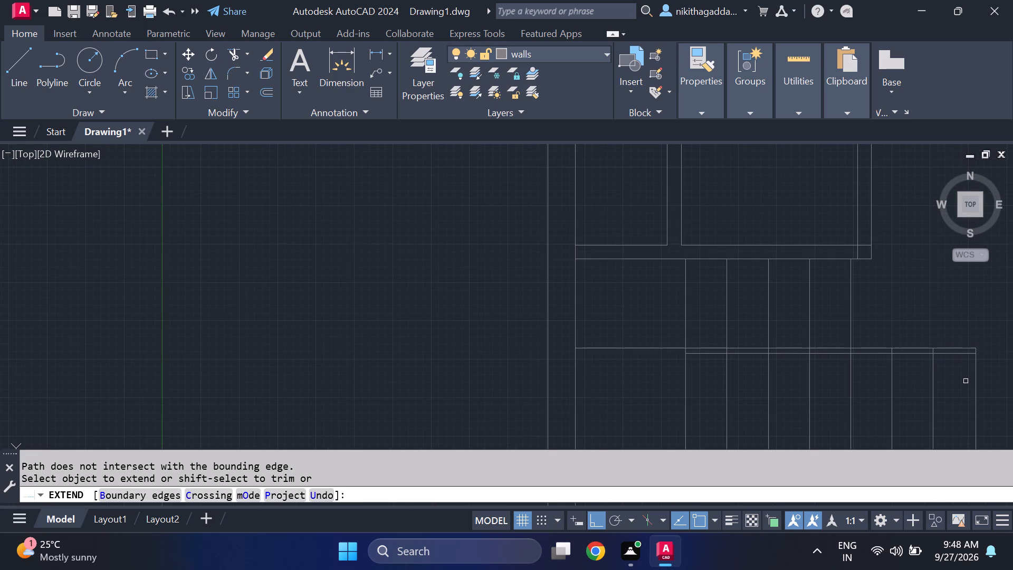
key("Escape")
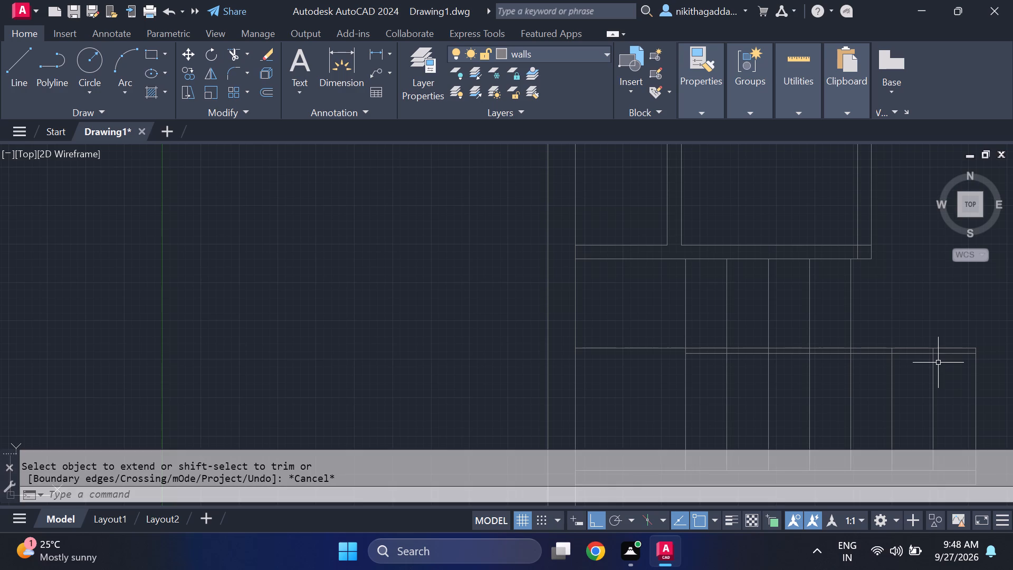
Draw a vertical line from the top of the sixth stair line up to the level of the room's bottom wall line.
key("l")
key("Return")
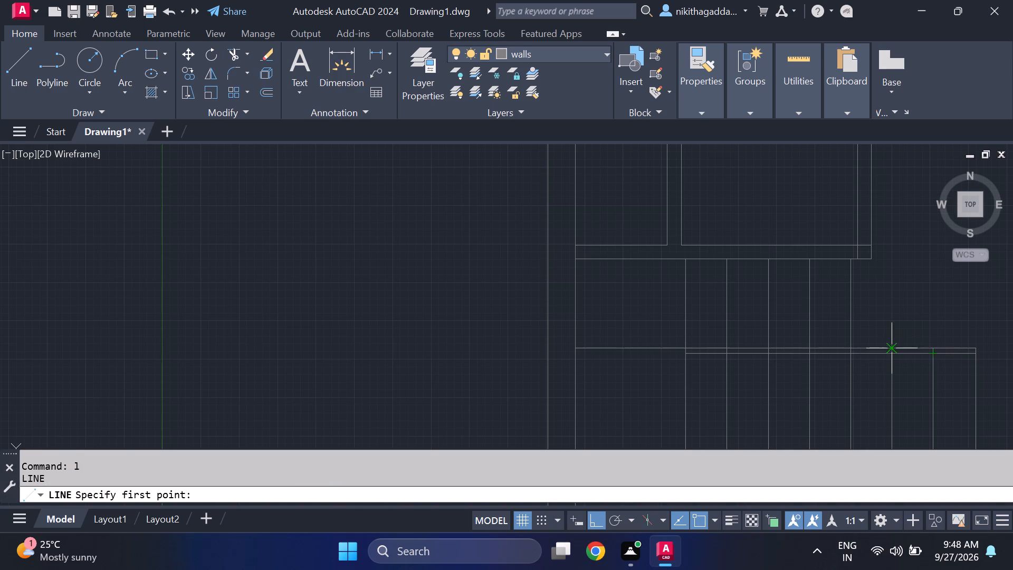
left_click(894, 353)
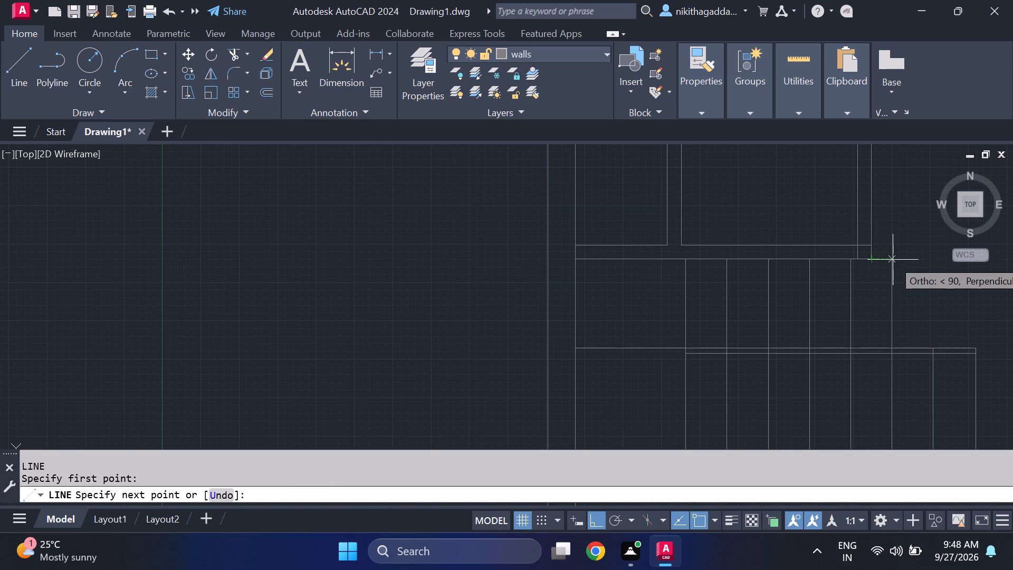
left_click(893, 260)
key("Escape")
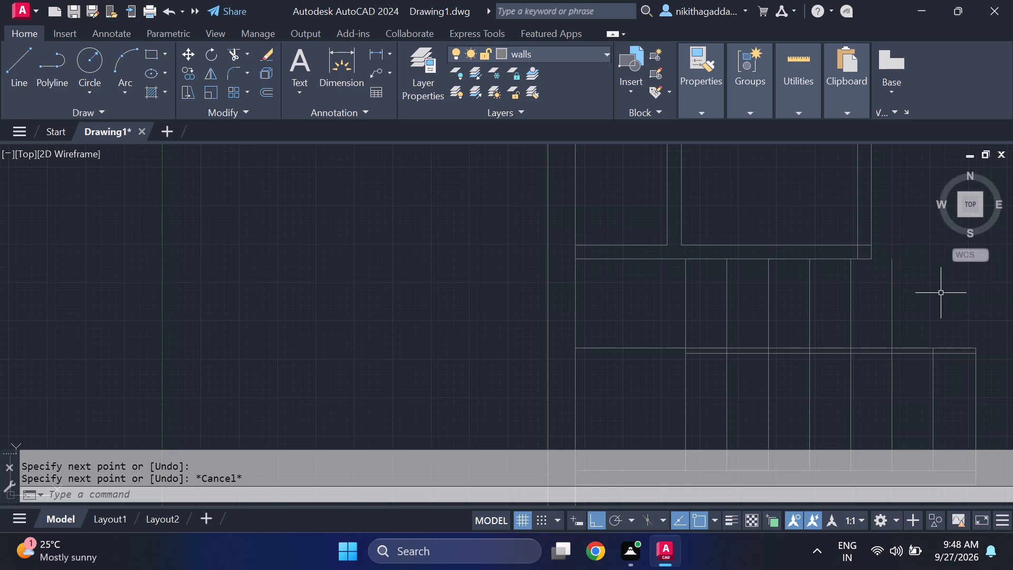
Continue the seventh stair line up to the wall line's level and close the upper flight's far end down to the stair's middle line.
key("l")
key("Return")
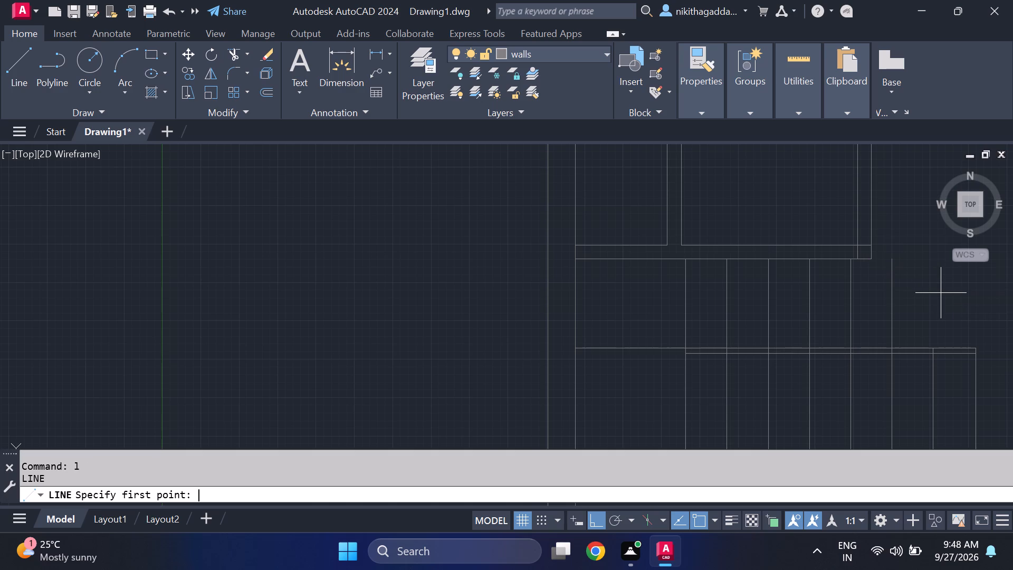
middle_click_drag(927, 310, 681, 301)
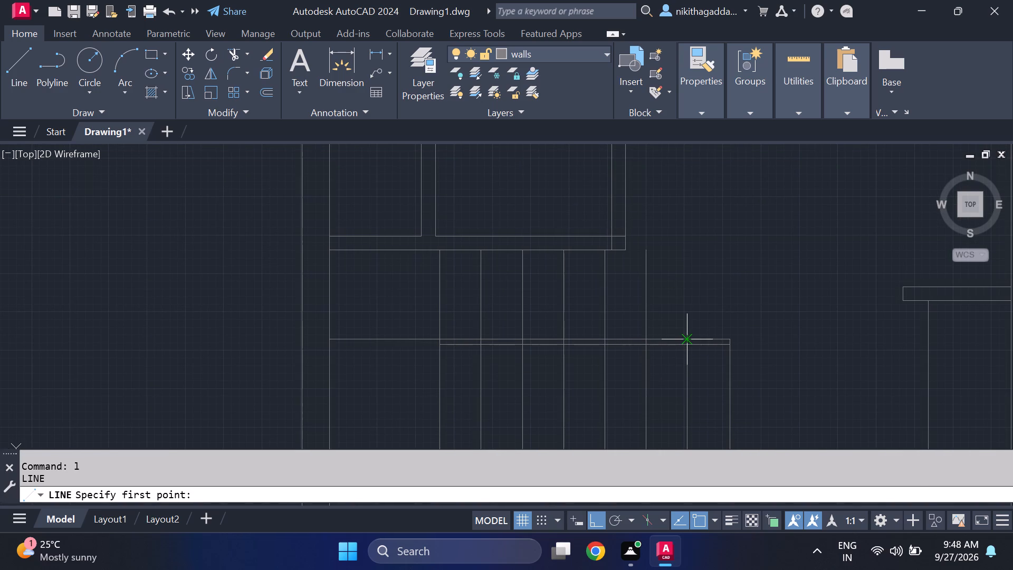
left_click(689, 335)
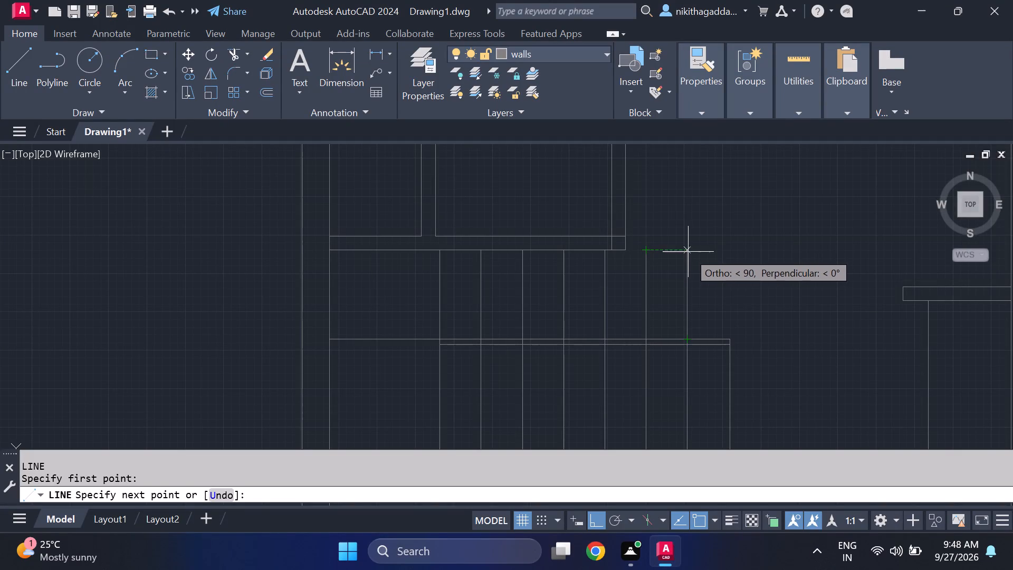
left_click(689, 251)
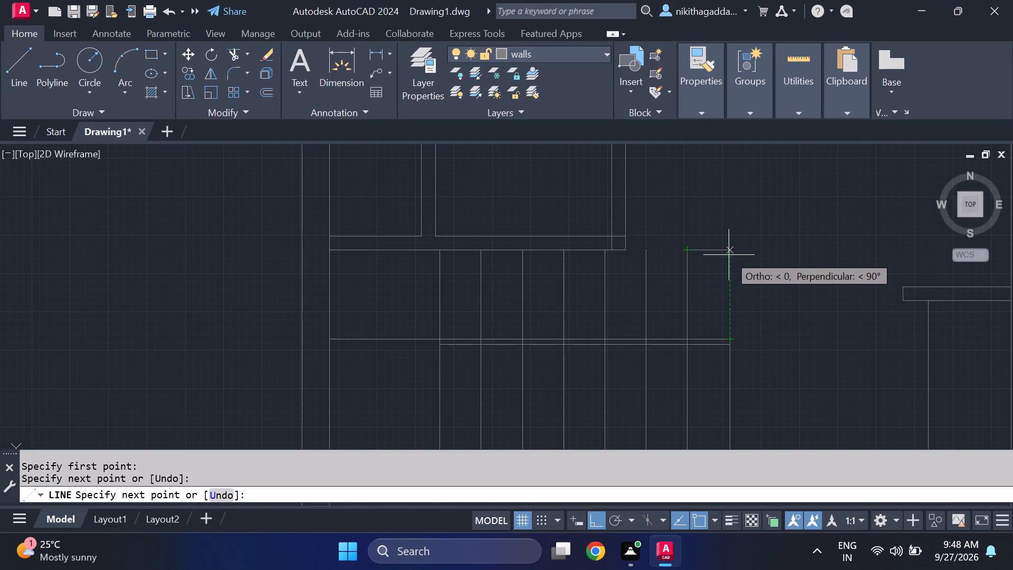
left_click(729, 250)
left_click(731, 339)
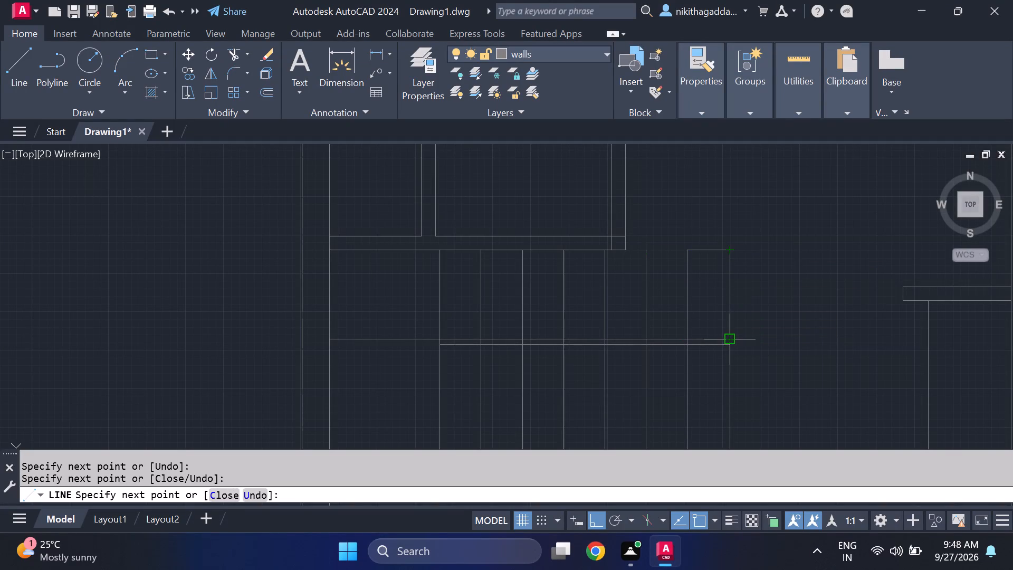
key("Escape")
Extend the upper flight's short top edge back to meet the bottom wall line of the room above.
type("ex")
key("Return")
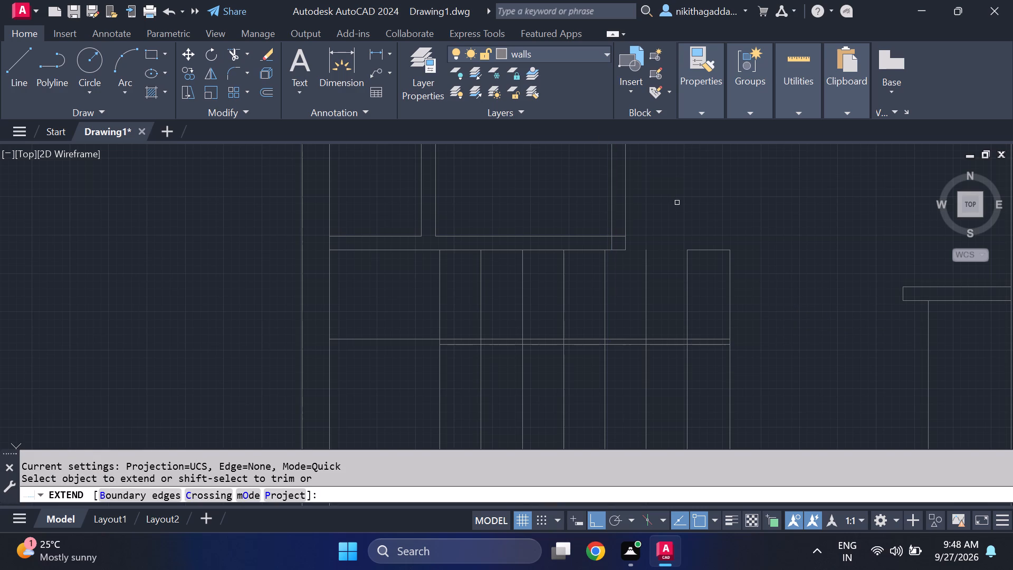
left_click(709, 248)
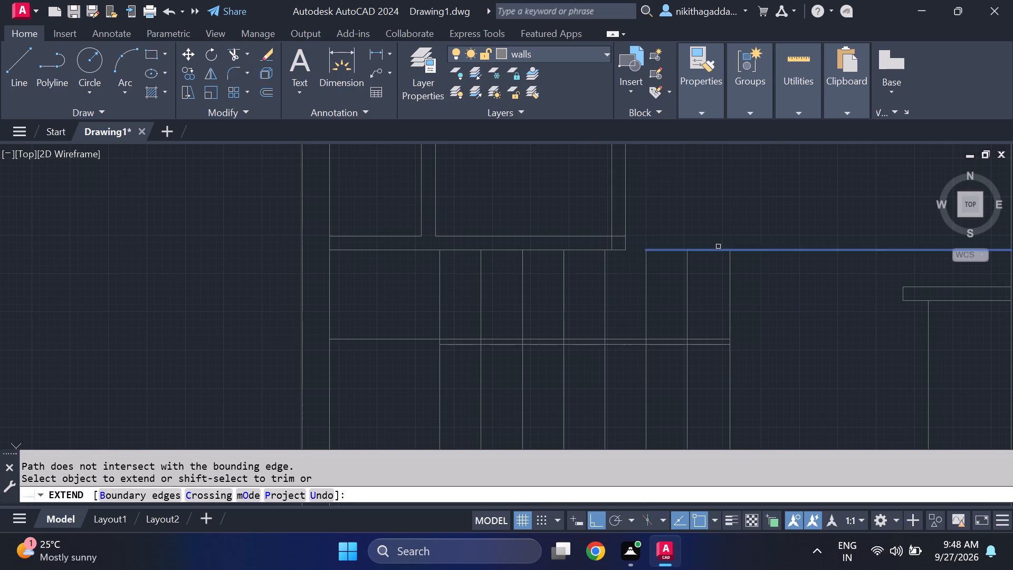
key("ctrl+z")
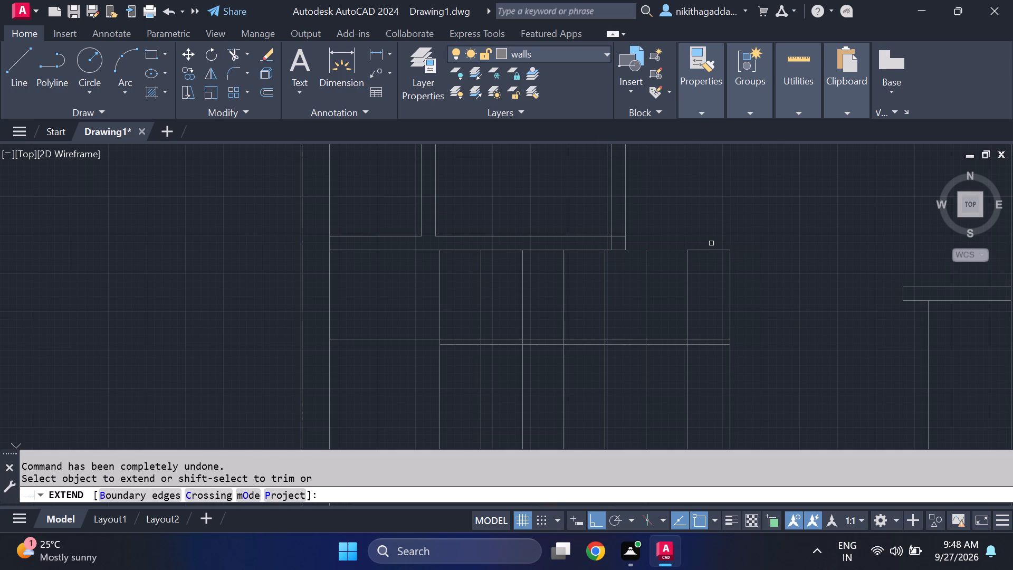
left_click(696, 252)
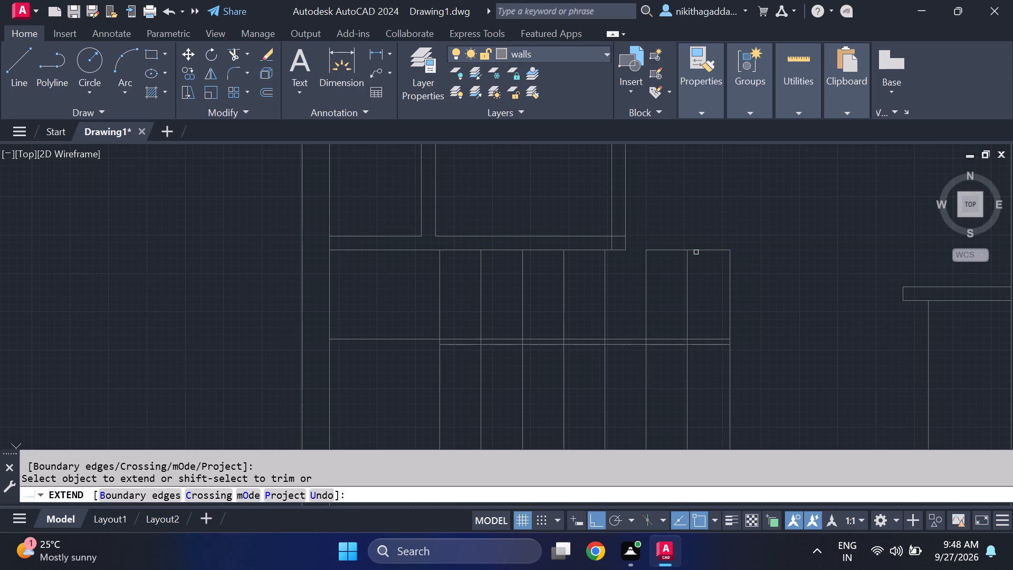
left_click(666, 250)
scroll(754, 215, "down", 2)
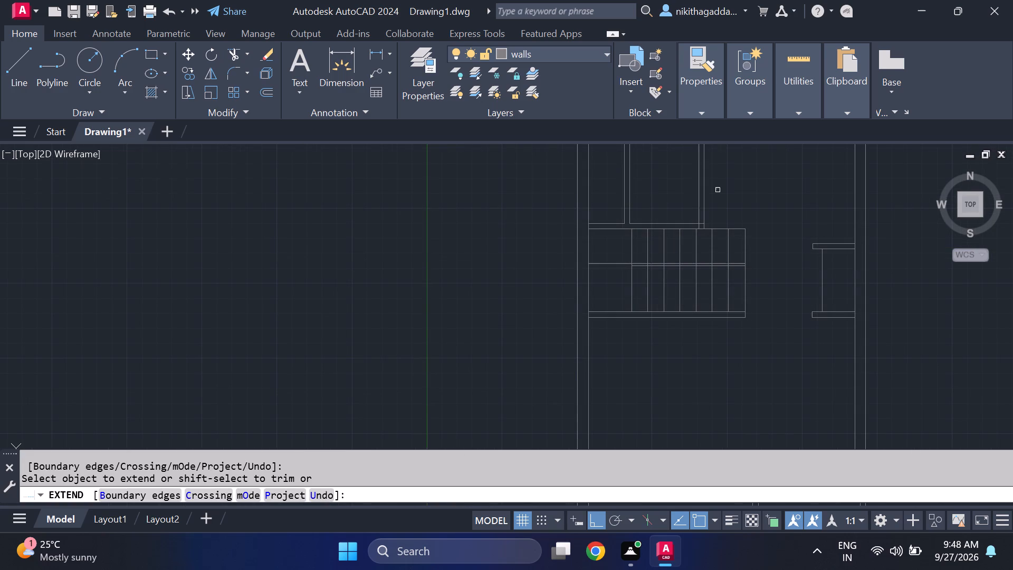
key("Escape")
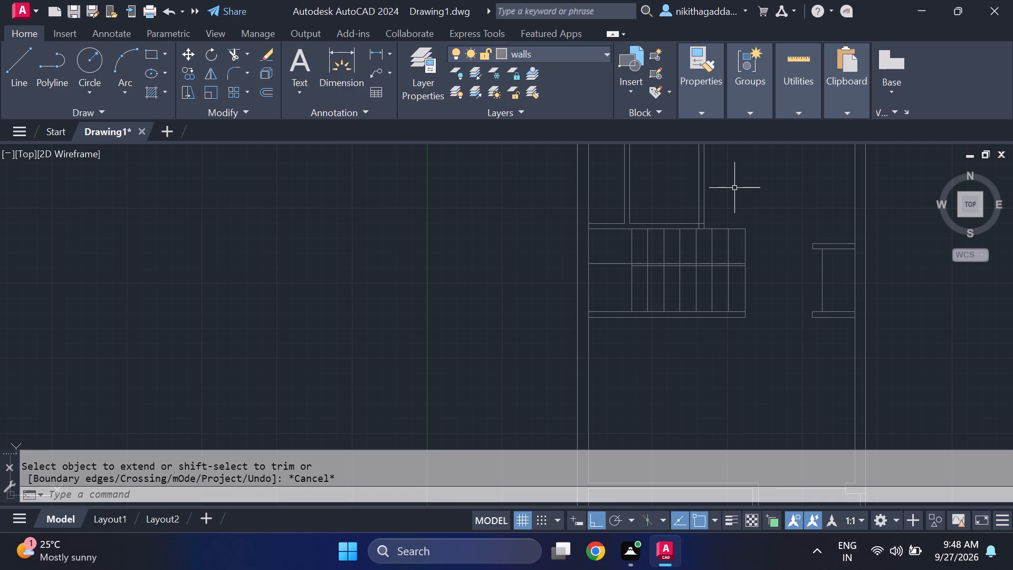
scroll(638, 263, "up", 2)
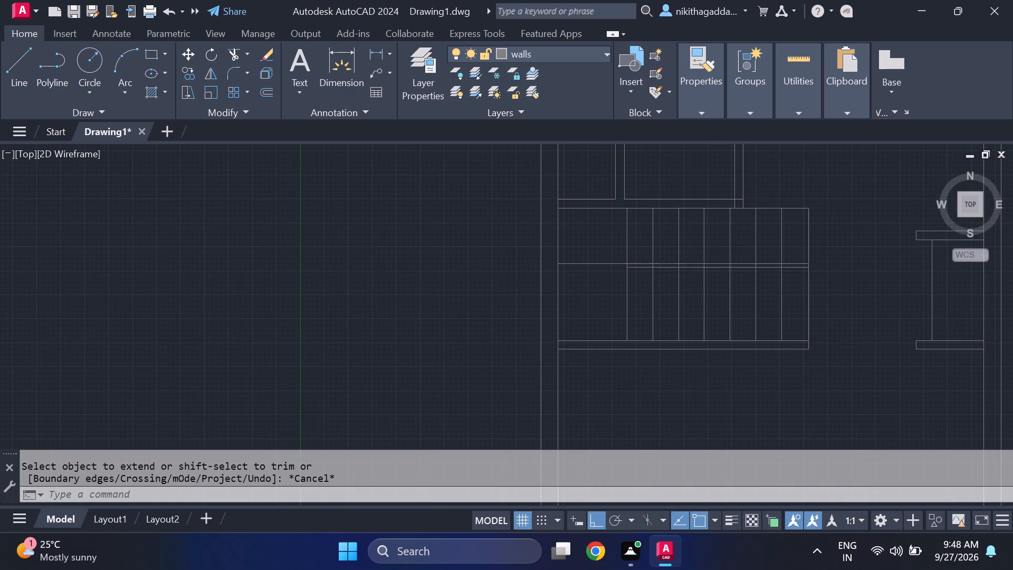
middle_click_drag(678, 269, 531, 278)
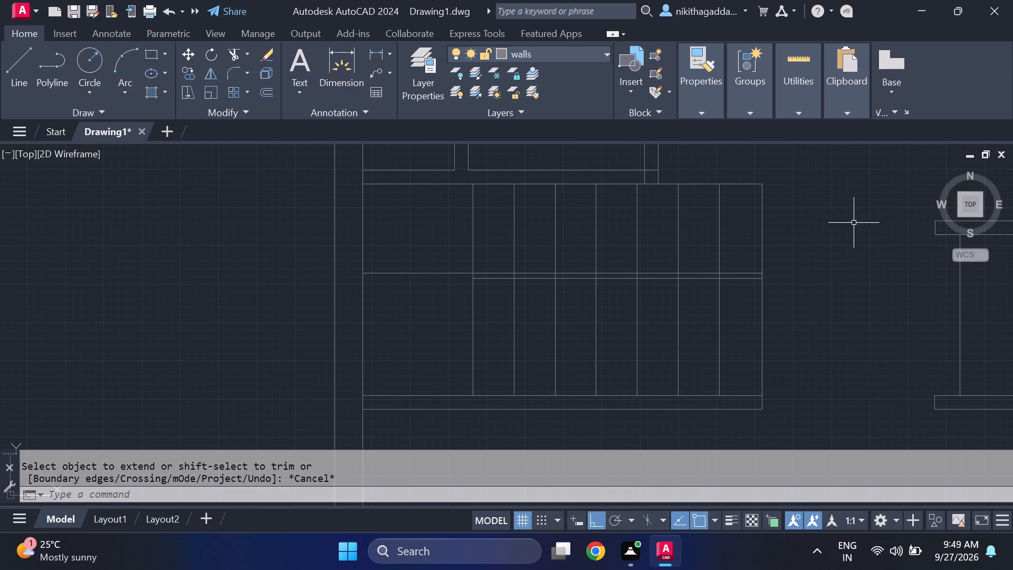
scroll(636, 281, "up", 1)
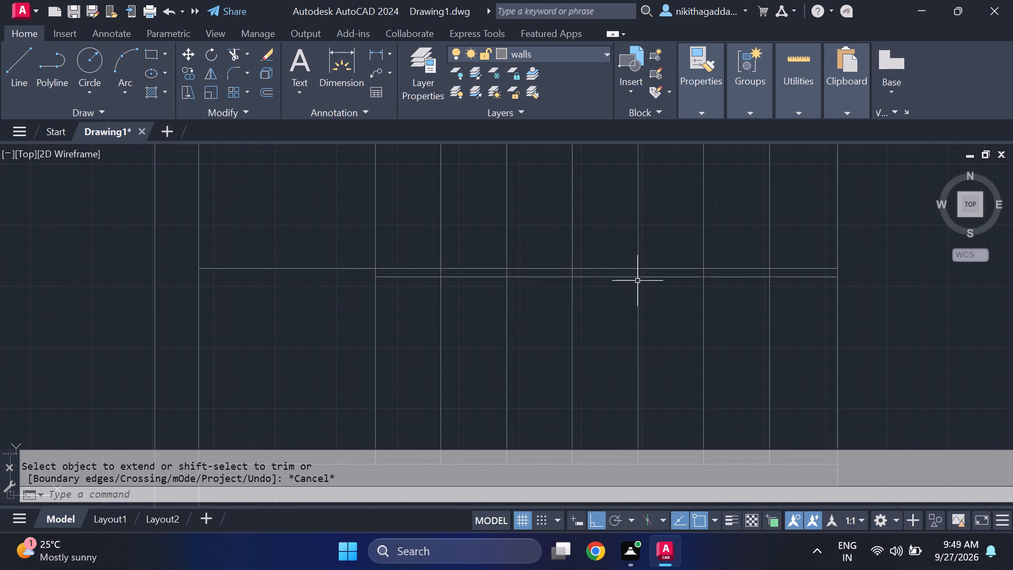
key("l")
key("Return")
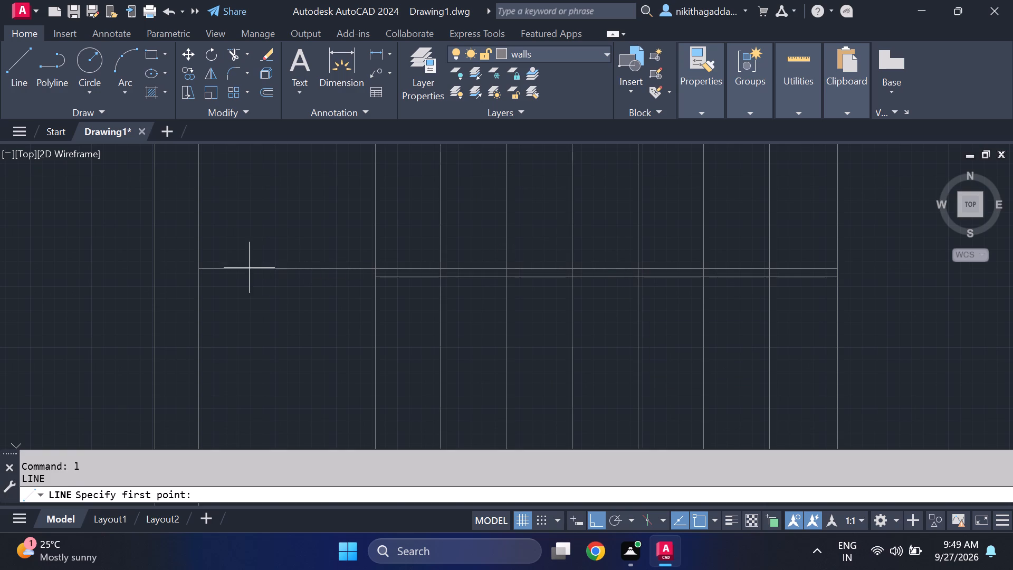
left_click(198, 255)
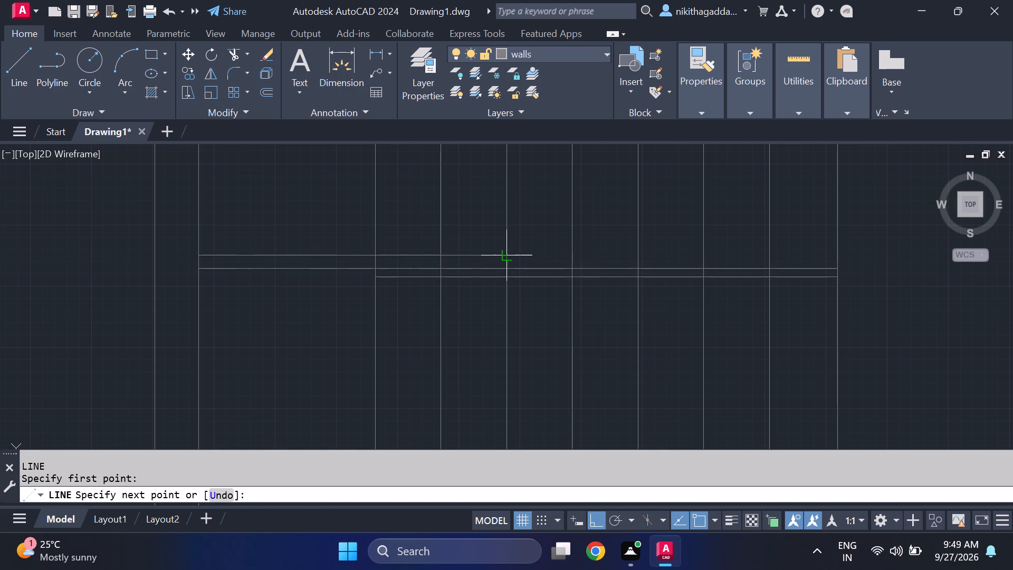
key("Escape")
Draw a horizontal line just above the staircase's middle line, from the outer wall's inner face to the far end.
key("space")
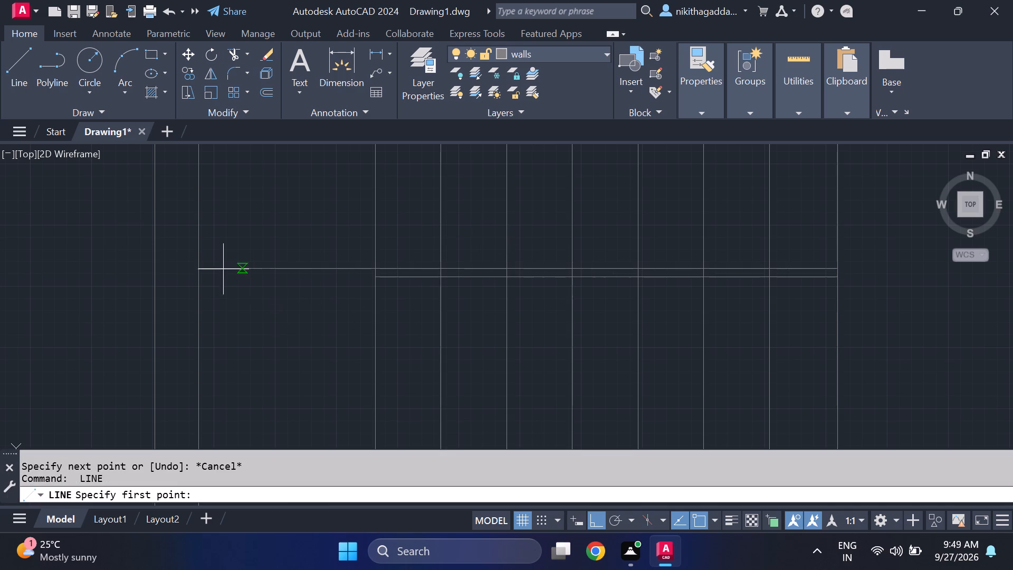
left_click(197, 258)
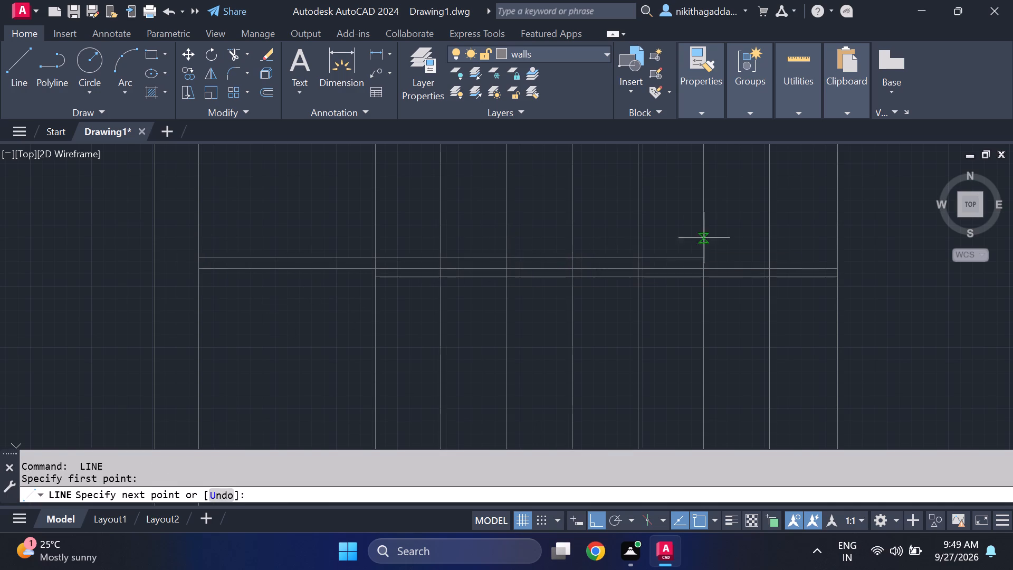
left_click(836, 253)
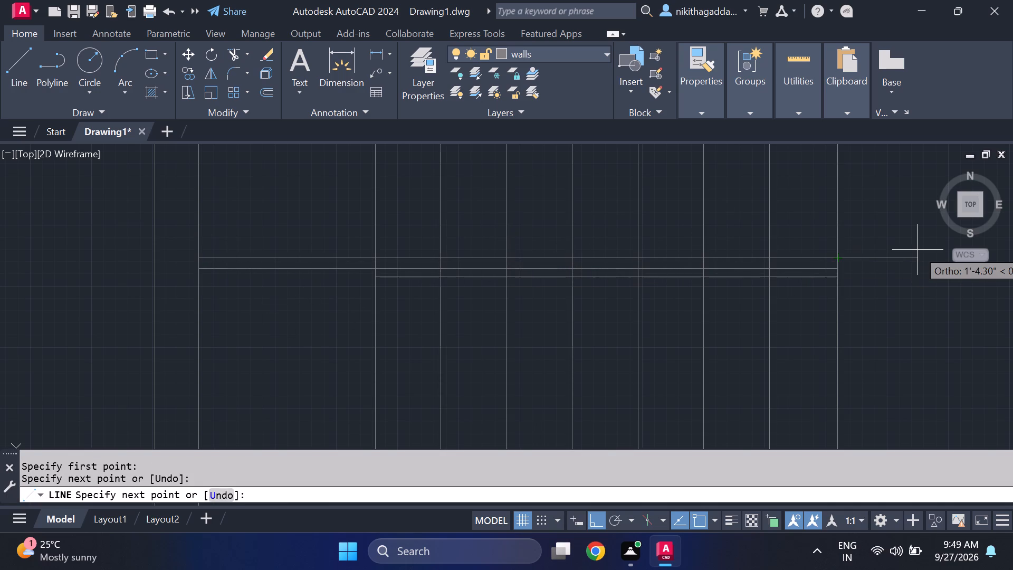
key("Escape")
Trim the three tread lines nearest the far end between the new horizontal line and the middle line below it.
scroll(776, 274, "down", 2)
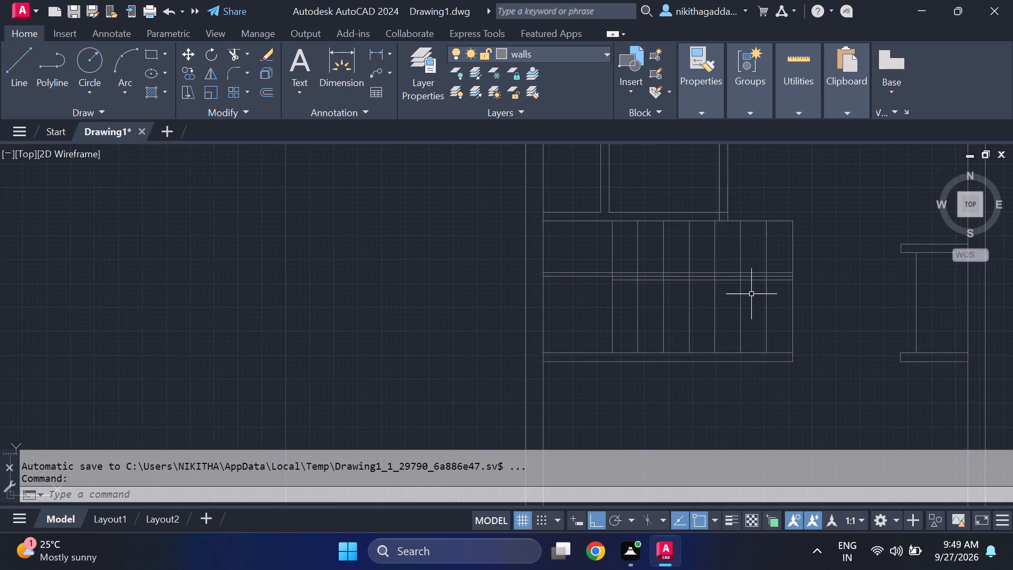
scroll(805, 306, "down", 2)
scroll(795, 300, "up", 4)
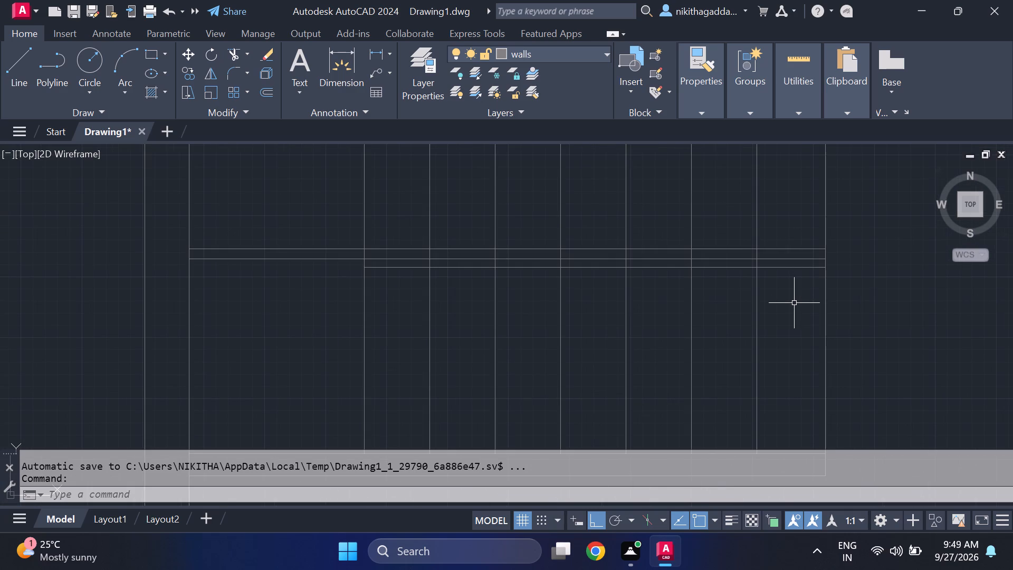
type("tr")
key("Return")
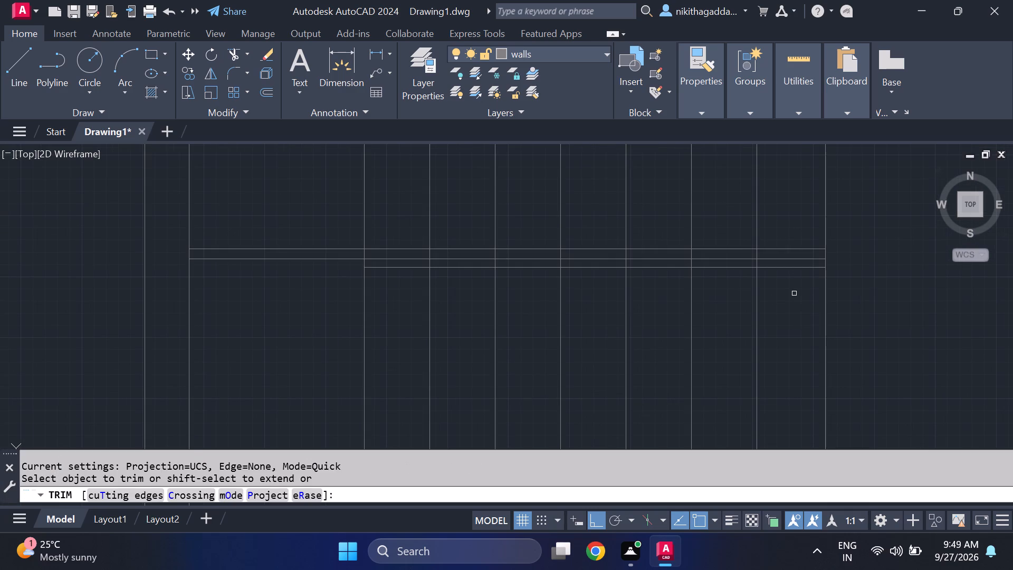
scroll(719, 264, "up", 1)
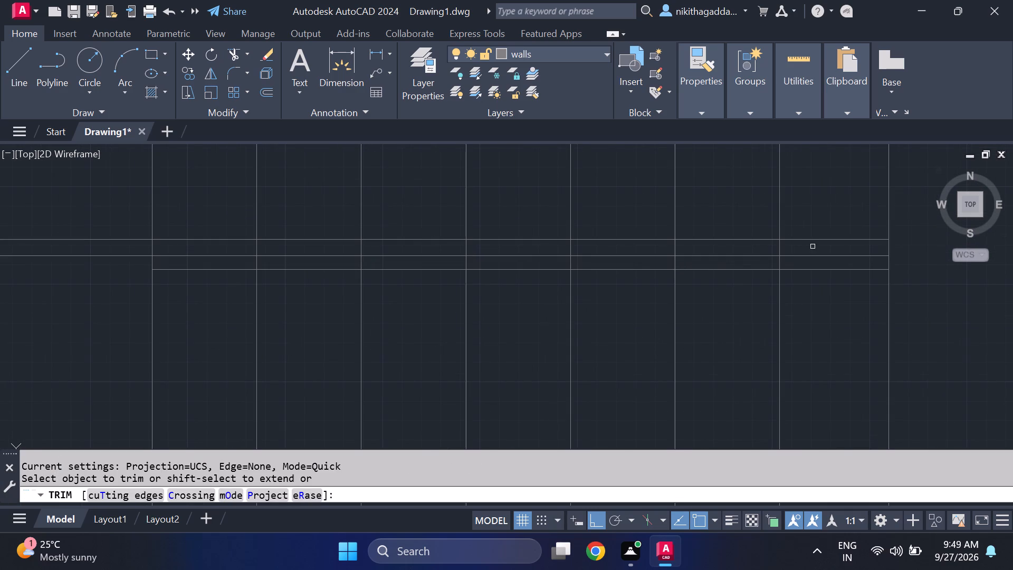
scroll(820, 240, "down", 1)
scroll(811, 248, "up", 2)
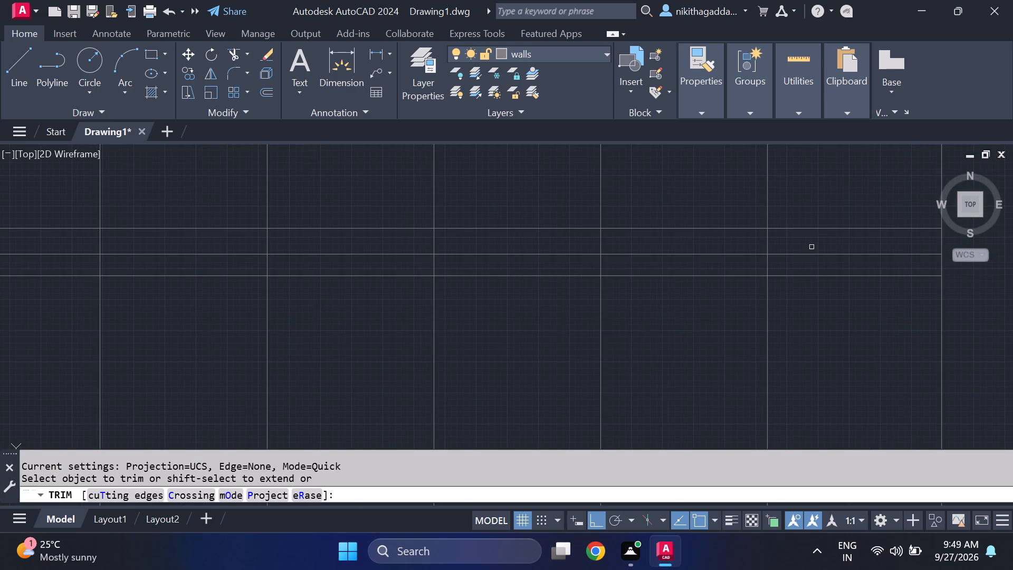
left_click_drag(807, 240, 552, 242)
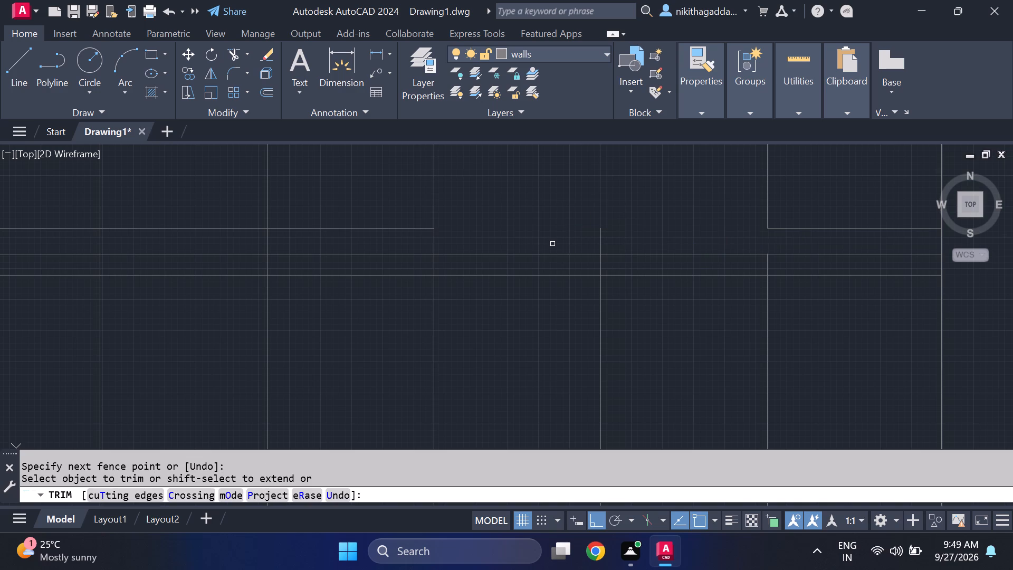
key("ctrl+z")
scroll(747, 268, "up", 3)
left_click_drag(764, 195, 759, 197)
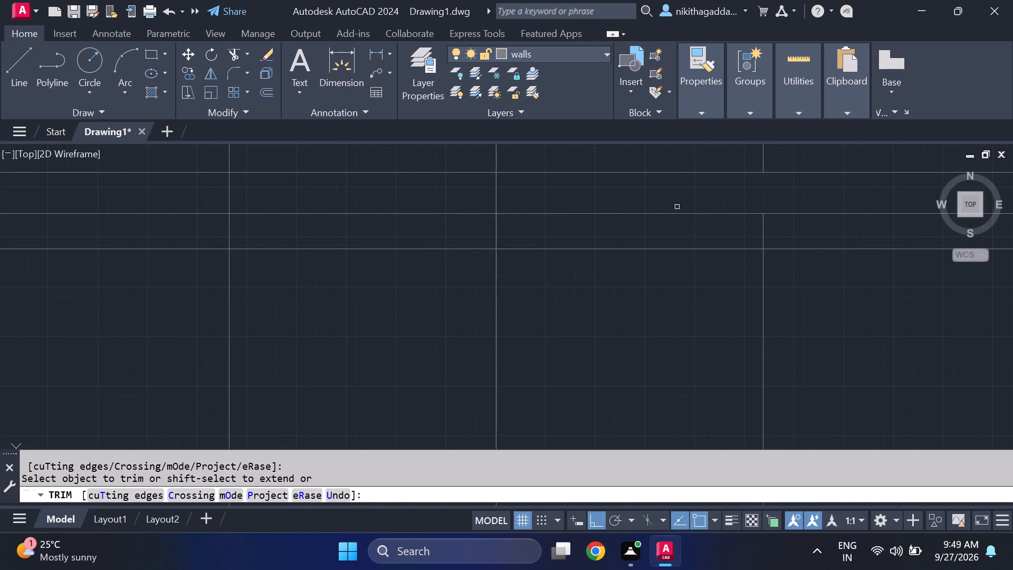
left_click(494, 196)
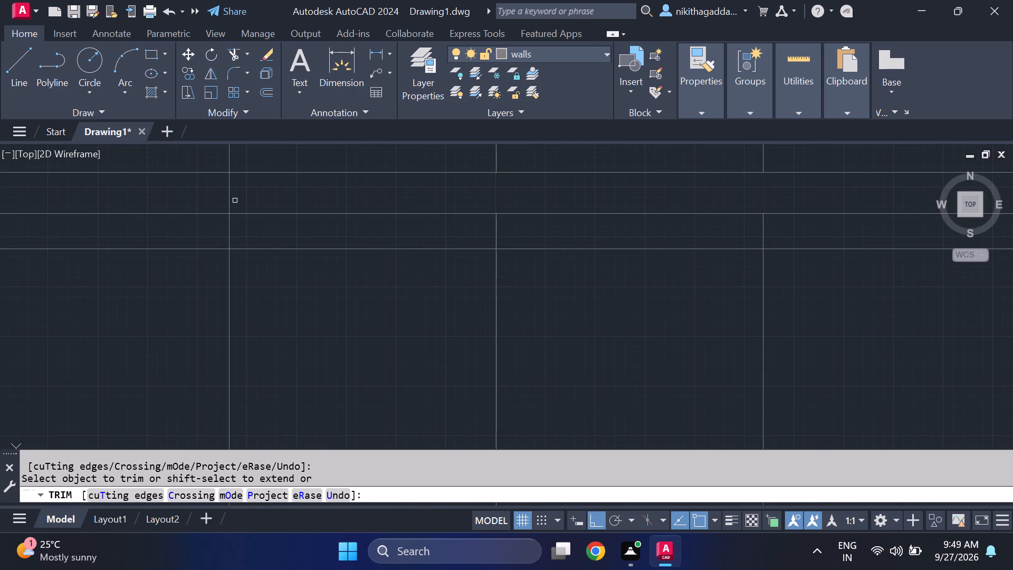
left_click(228, 201)
Trim the next three stair tread lines between the new horizontal line and the middle line below it, leaving the landing edge whole.
middle_click_drag(255, 201, 644, 222)
scroll(490, 232, "down", 3)
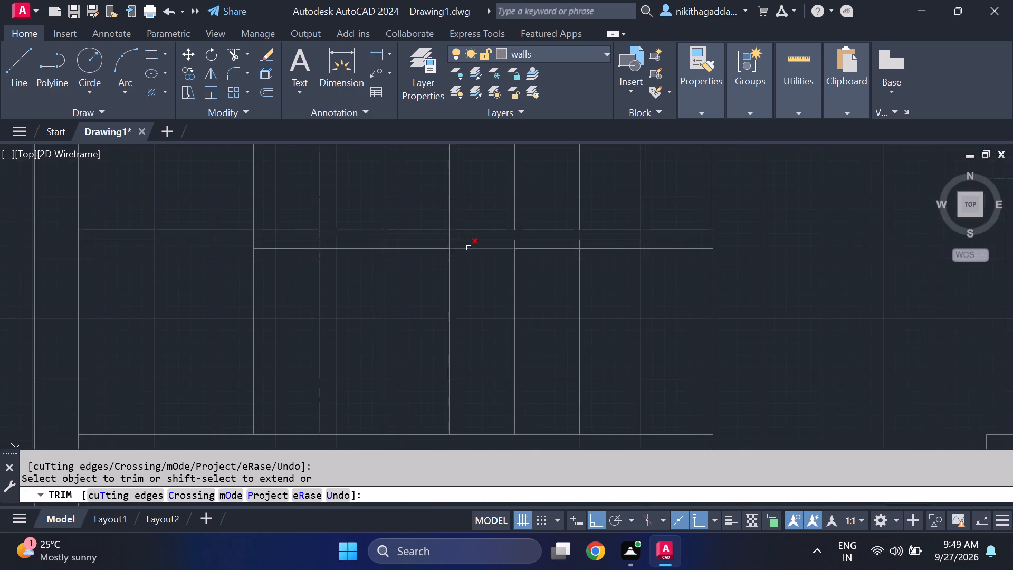
scroll(418, 240, "up", 3)
left_click(542, 218)
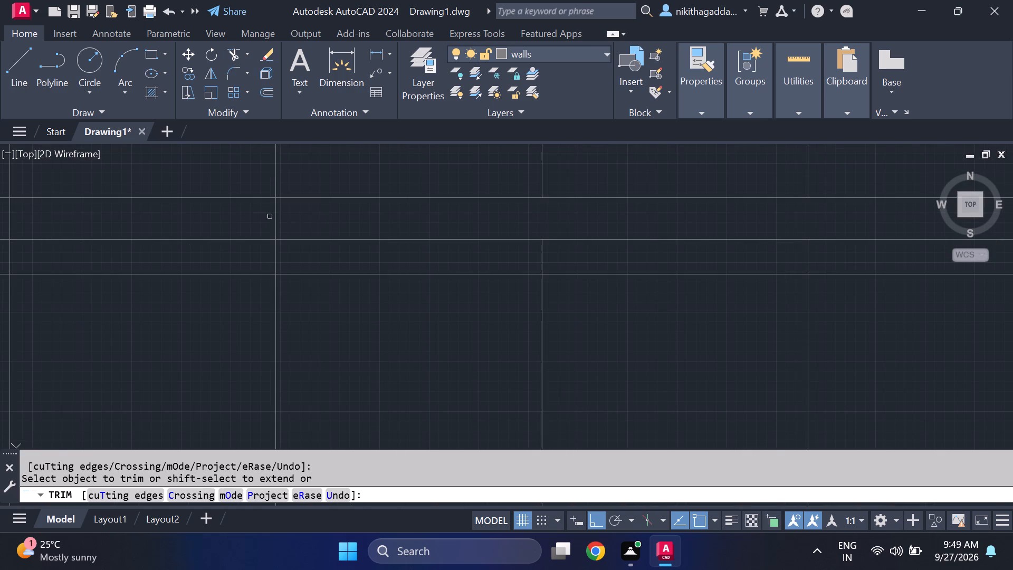
left_click(275, 218)
scroll(267, 223, "down", 3)
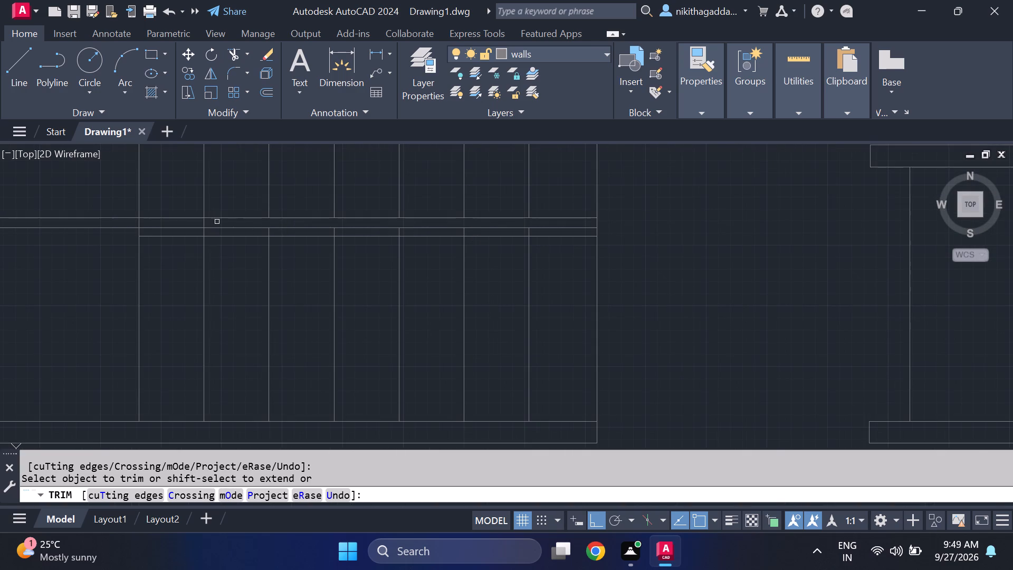
scroll(203, 225, "up", 2)
left_click(203, 224)
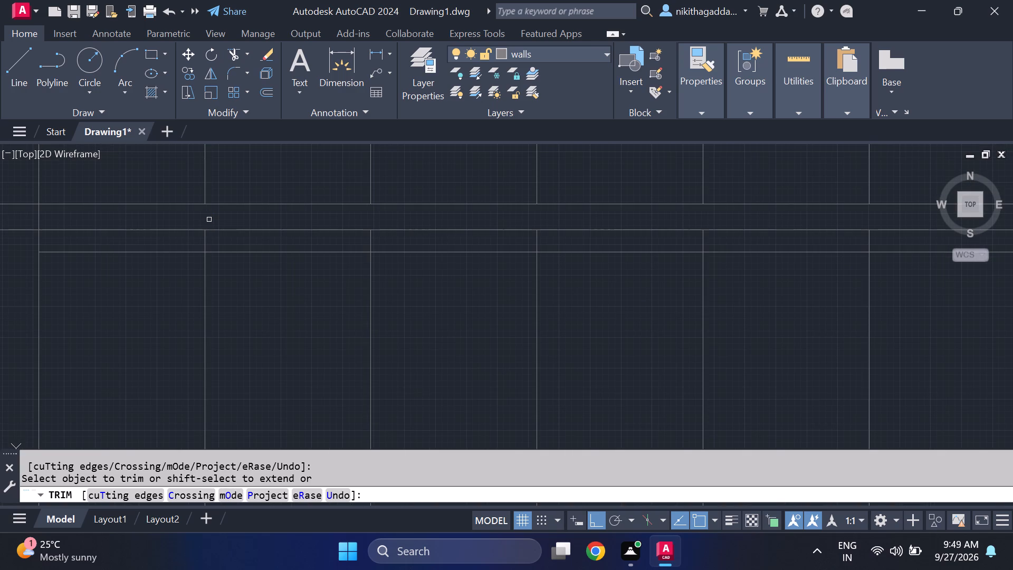
Trim six tread lines between the stair's middle line and the horizontal line just below it, leaving the landing edge whole.
scroll(209, 220, "down", 3)
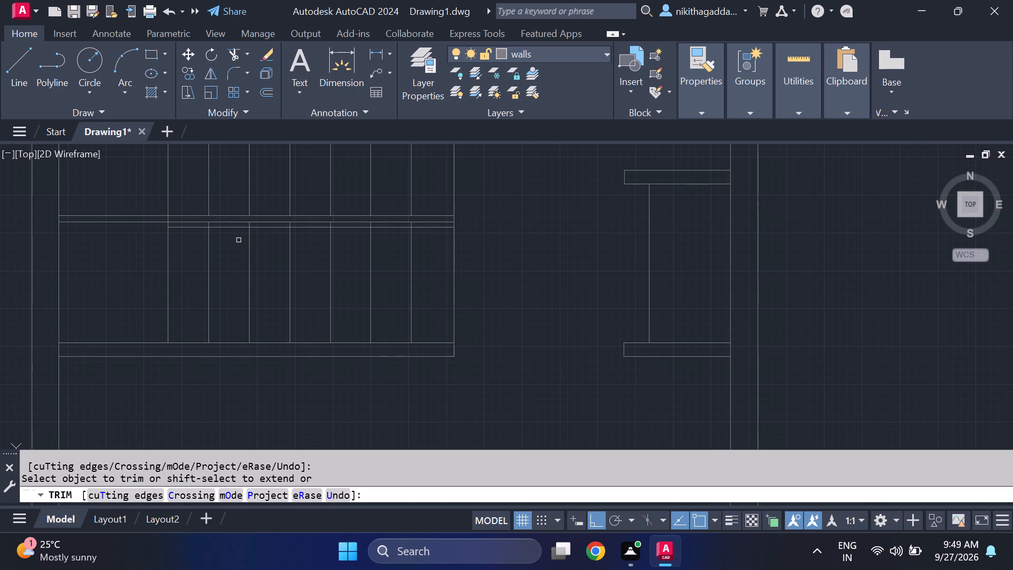
scroll(226, 232, "up", 2)
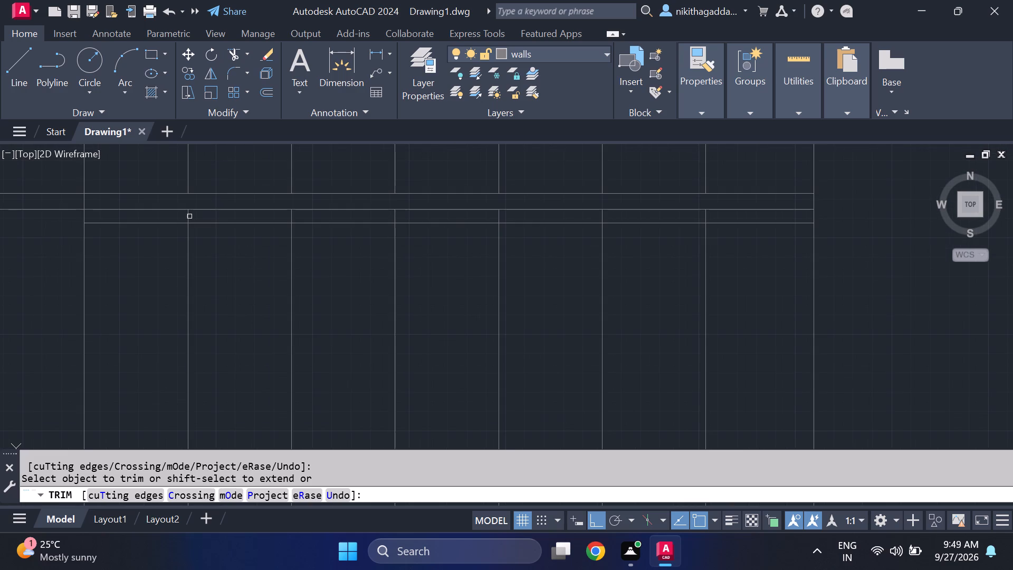
left_click(189, 216)
left_click(291, 216)
left_click(396, 216)
left_click(499, 216)
left_click(601, 218)
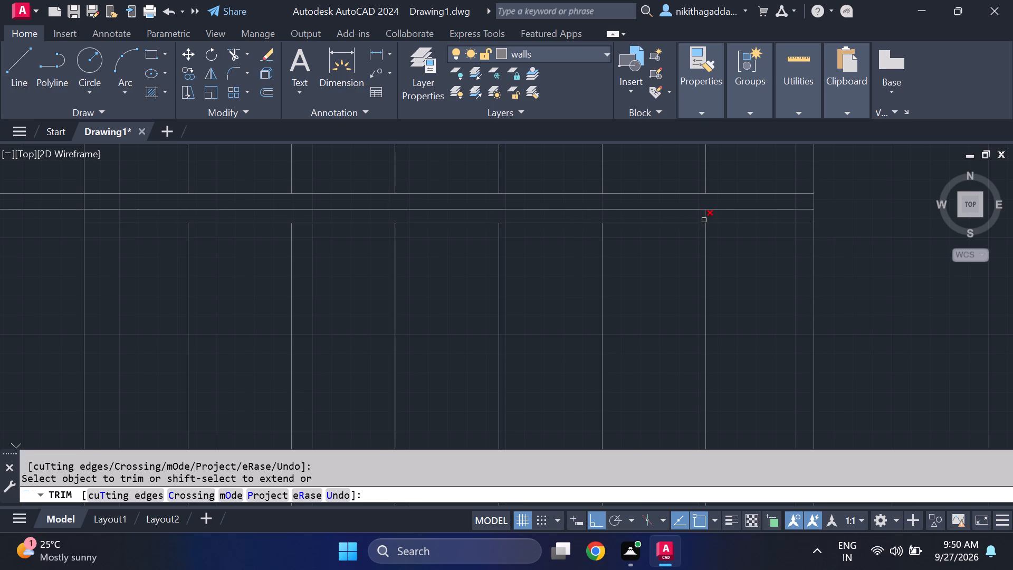
left_click(704, 217)
scroll(646, 196, "down", 3)
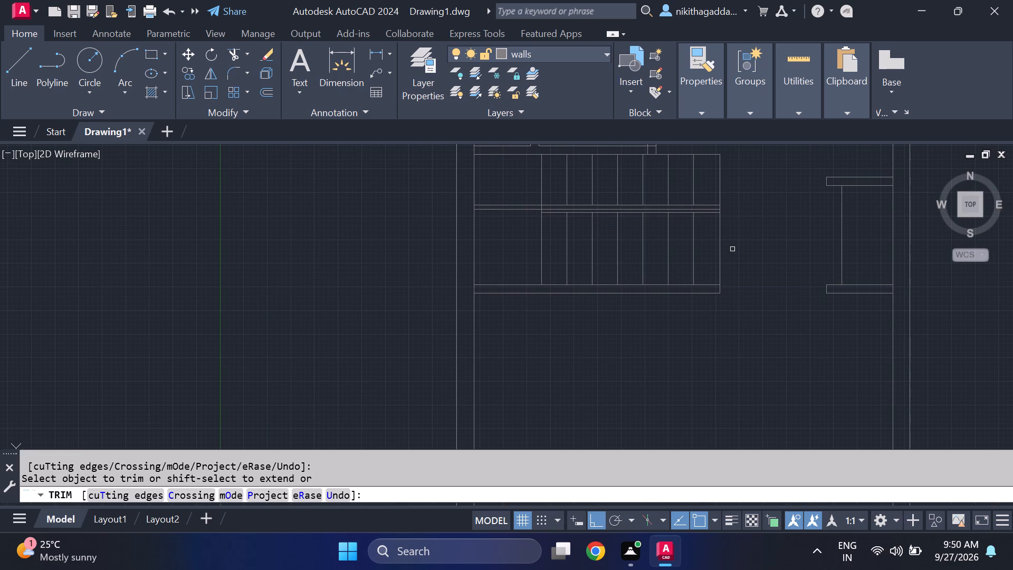
scroll(732, 249, "down", 3)
scroll(732, 245, "up", 2)
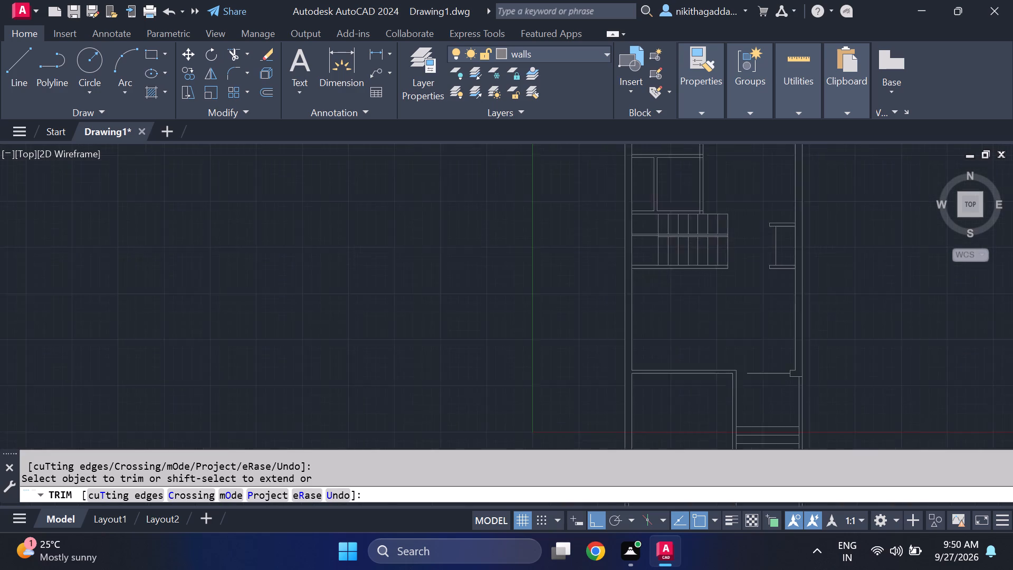
scroll(732, 245, "up", 2)
scroll(738, 229, "down", 4)
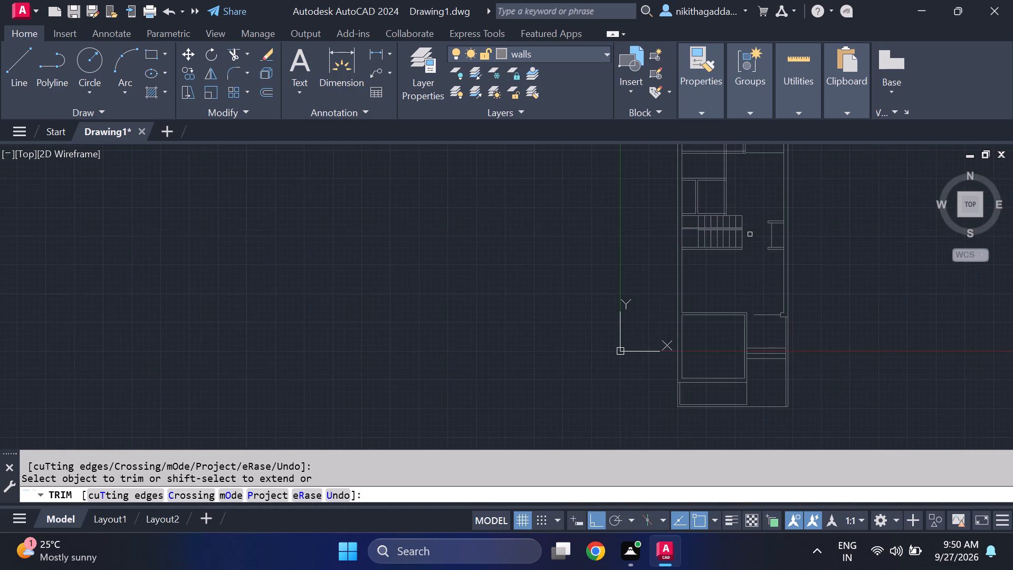
middle_click_drag(750, 234, 552, 285)
middle_click(552, 285)
key("Escape")
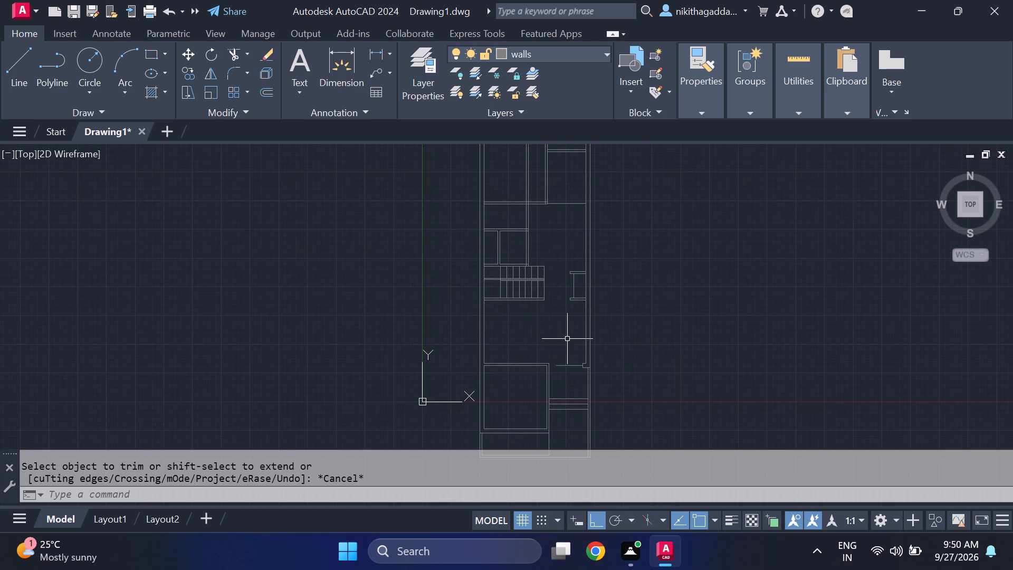
Examine the floor plan from the upper rooms and staircase down to the front rooms and bottom boundary.
middle_click_drag(567, 332, 579, 385)
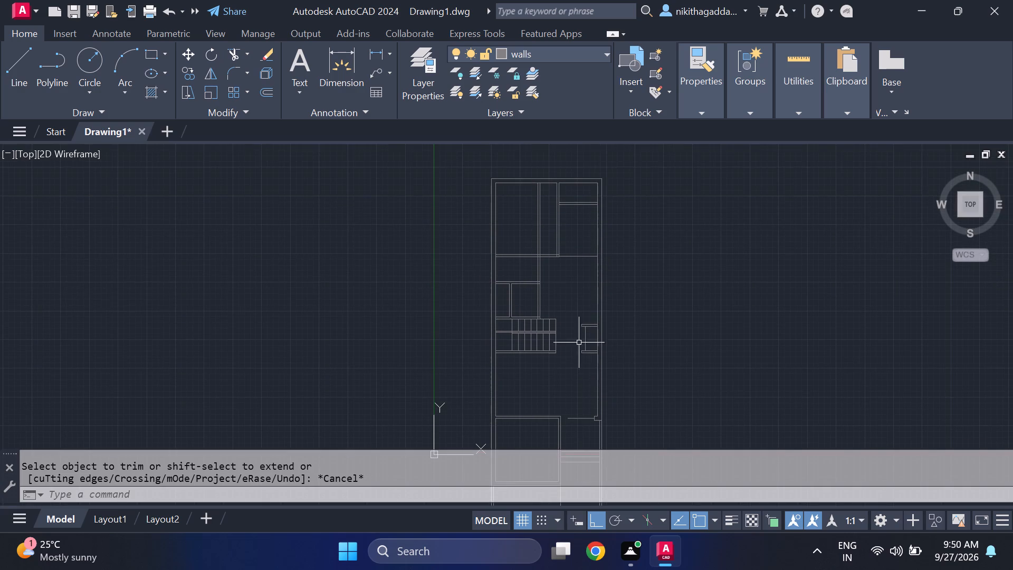
scroll(570, 296, "up", 1)
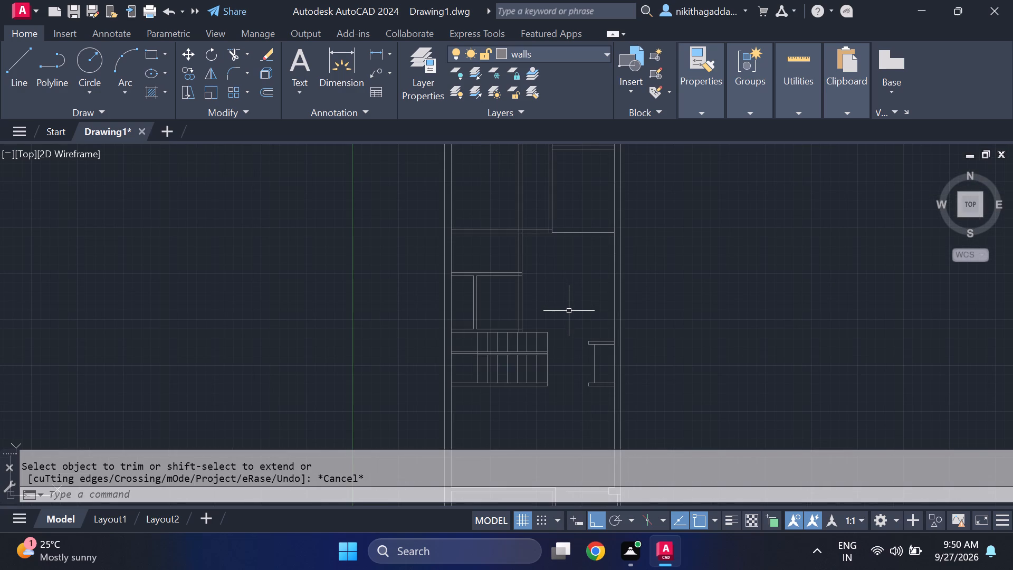
middle_click_drag(569, 311, 578, 340)
middle_click(578, 340)
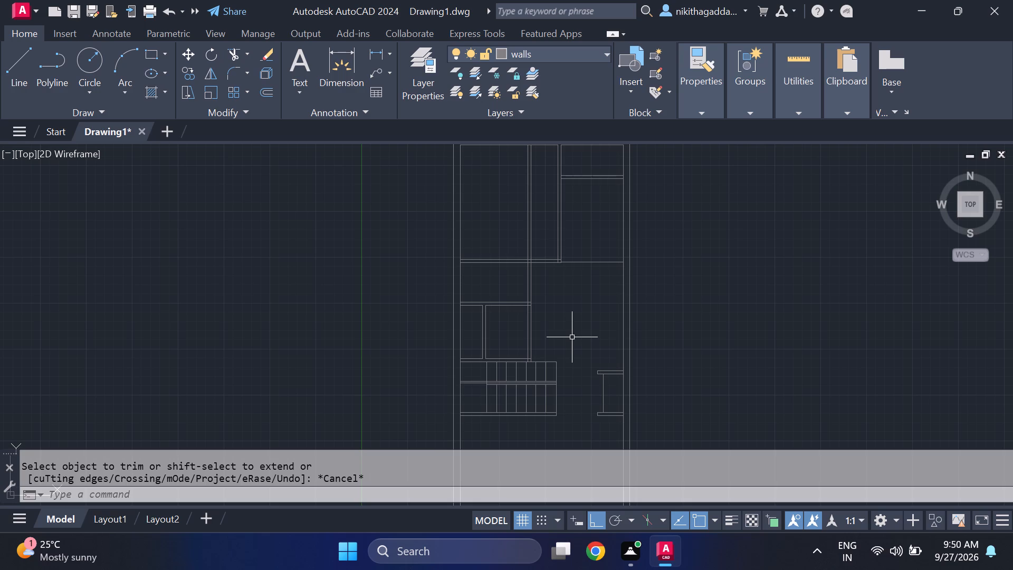
scroll(572, 337, "up", 1)
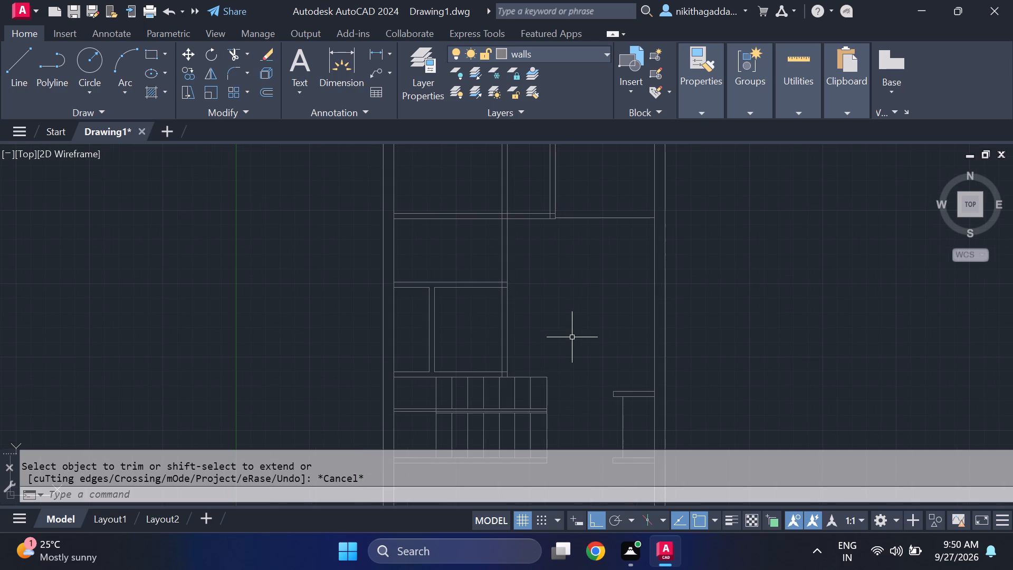
scroll(572, 337, "down", 2)
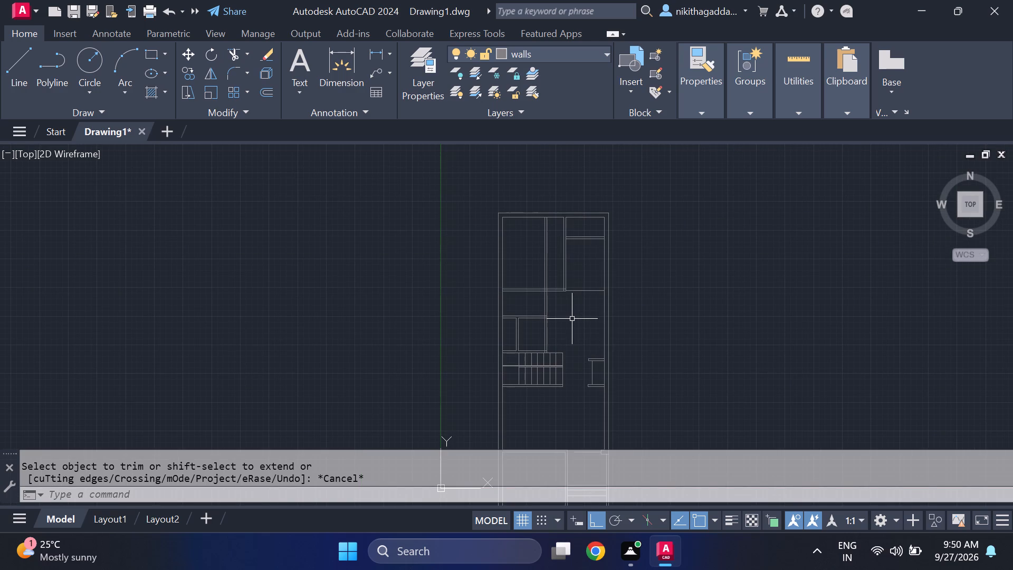
scroll(572, 322, "down", 1)
scroll(552, 386, "up", 2)
middle_click_drag(553, 386, 447, 401)
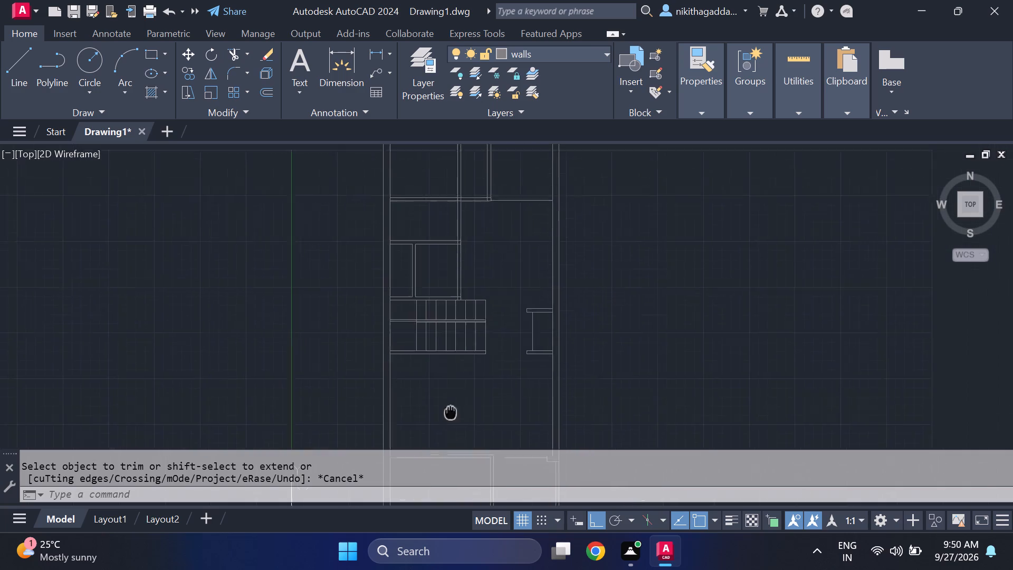
middle_click_drag(447, 401, 441, 322)
middle_click_drag(444, 312, 489, 245)
middle_click_drag(500, 330, 516, 297)
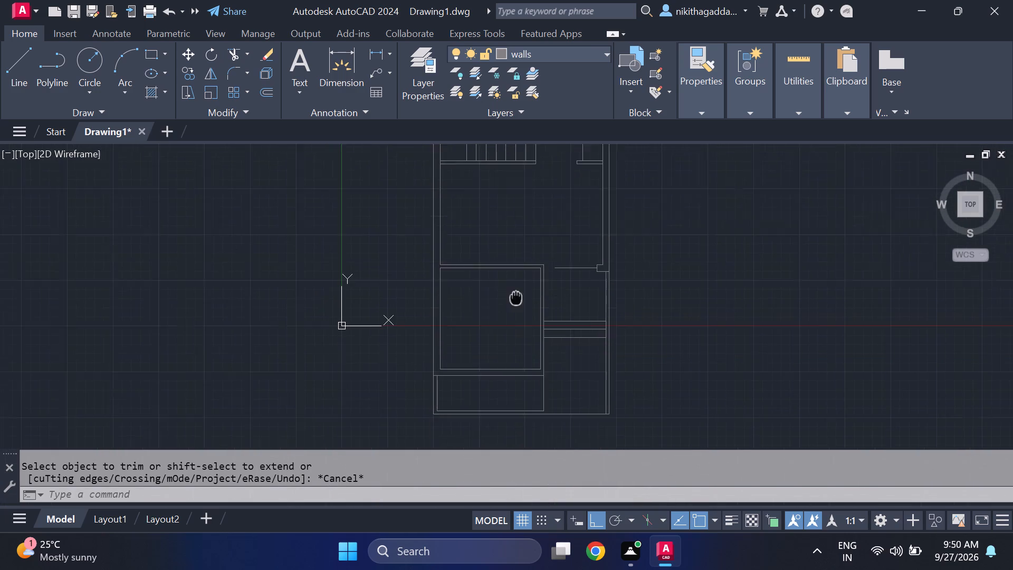
middle_click_drag(516, 297, 517, 256)
middle_click(517, 256)
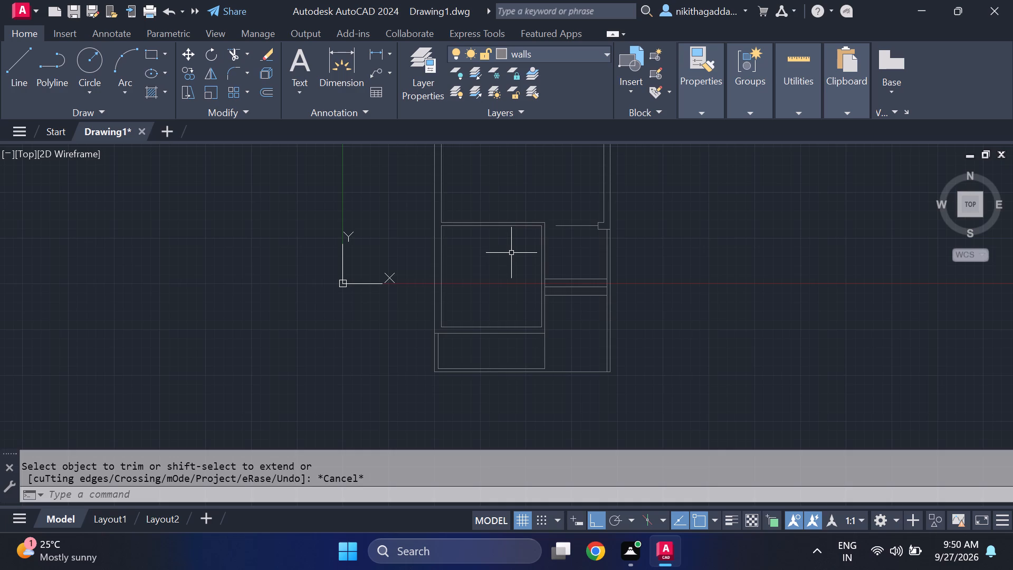
scroll(510, 232, "up", 2)
scroll(509, 234, "down", 3)
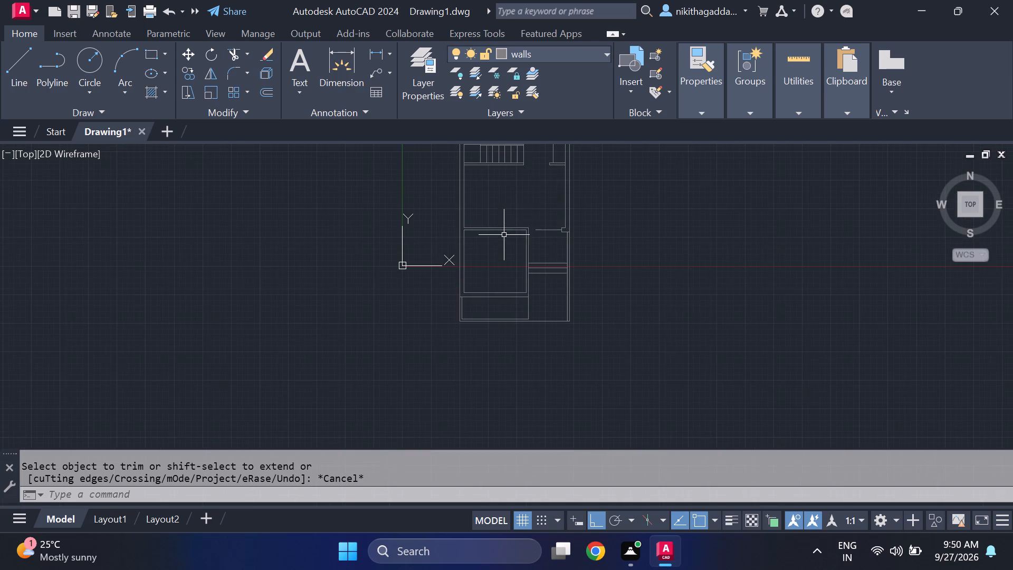
scroll(504, 260, "up", 2)
middle_click_drag(492, 289, 441, 261)
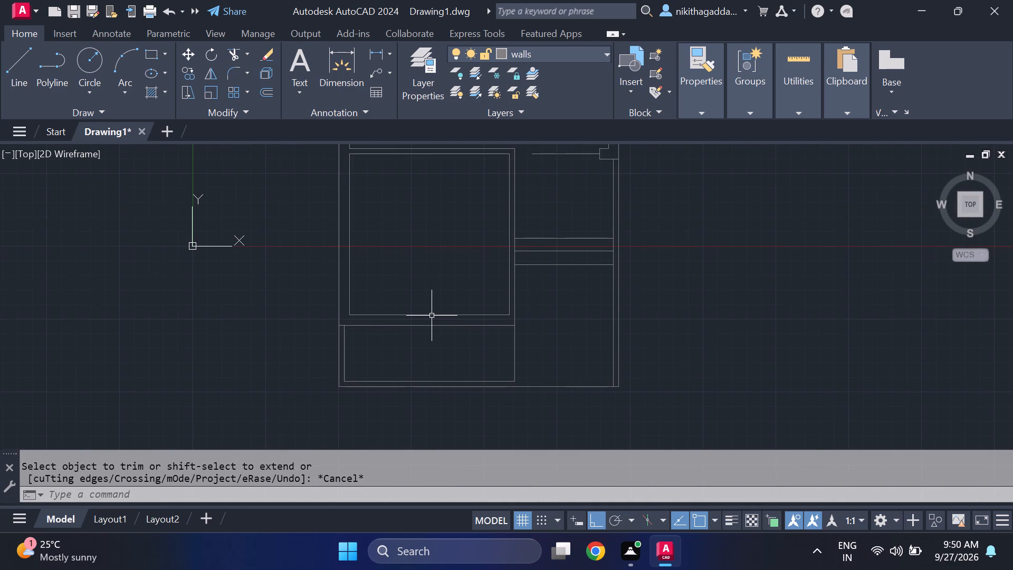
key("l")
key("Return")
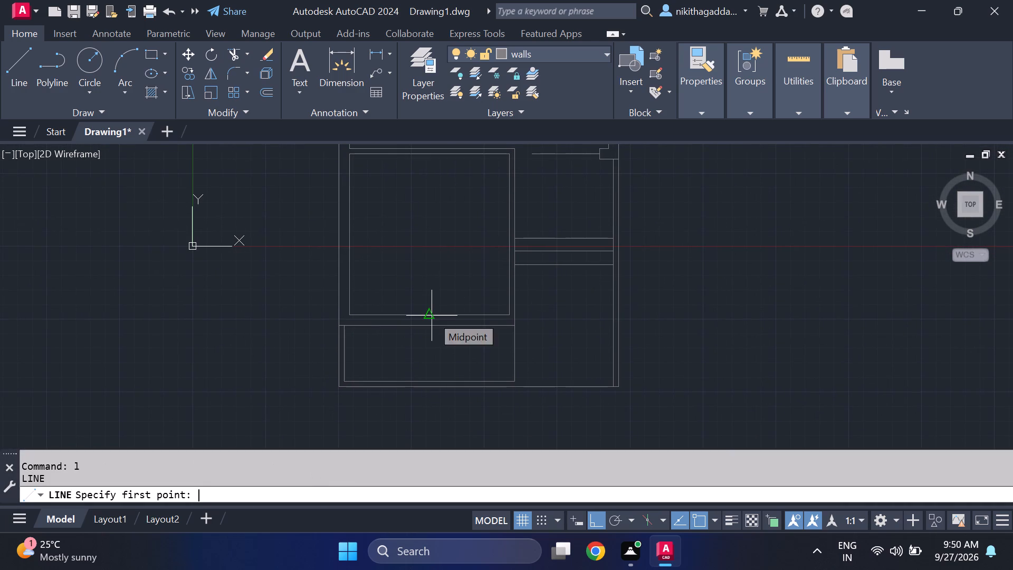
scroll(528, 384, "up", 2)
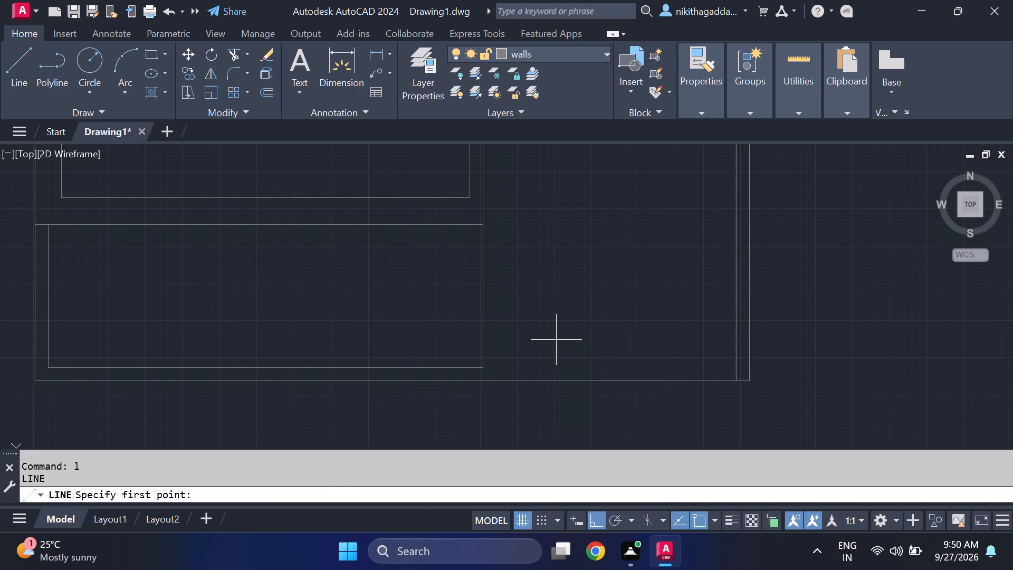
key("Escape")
Extend the vertical right edge of the bottom strip room down to the plan's outer bottom line.
type("ex")
key("Return")
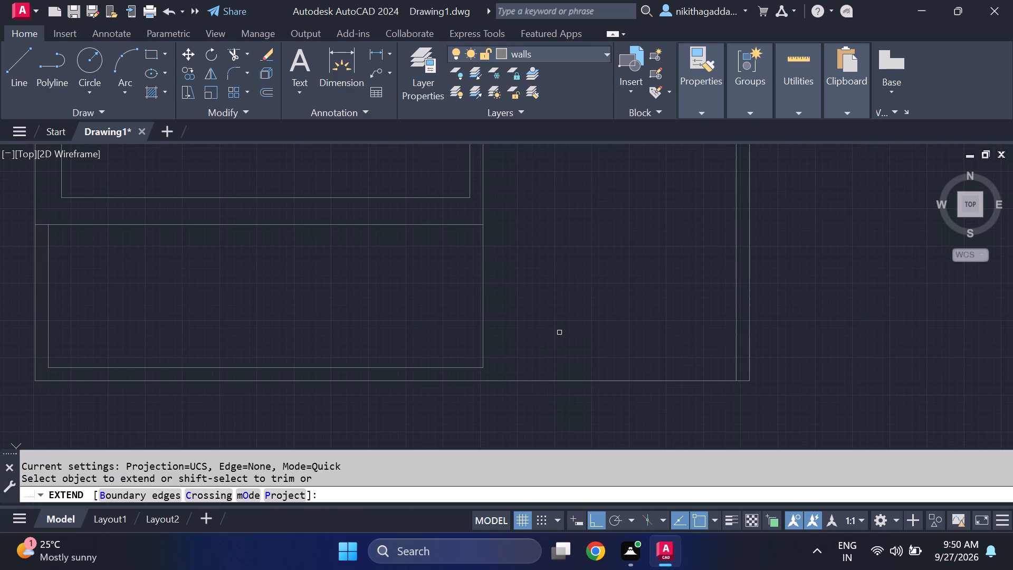
left_click(482, 331)
key("Escape")
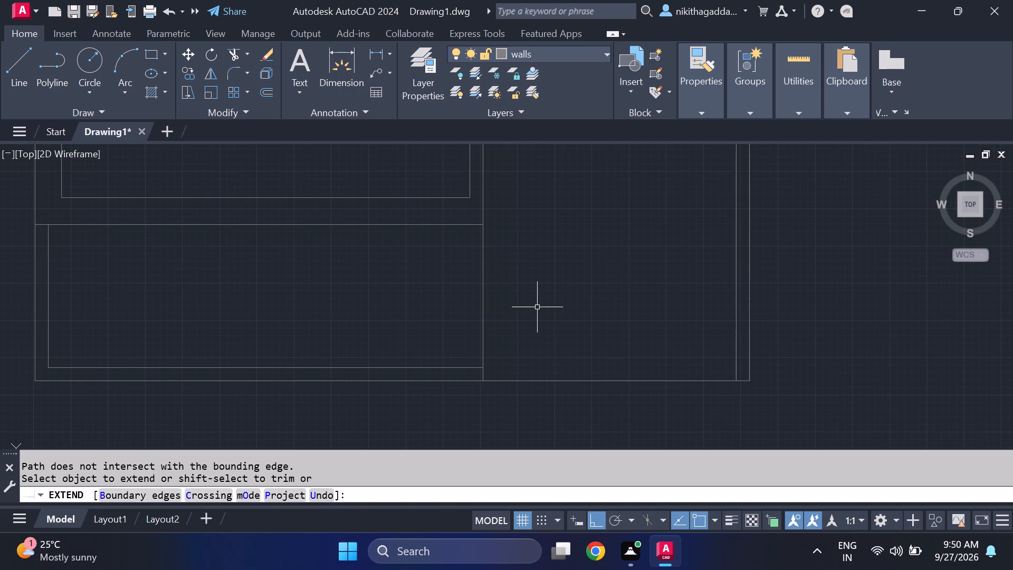
Trim the outer bottom line between the bottom strip room and the right outer wall.
type("tr")
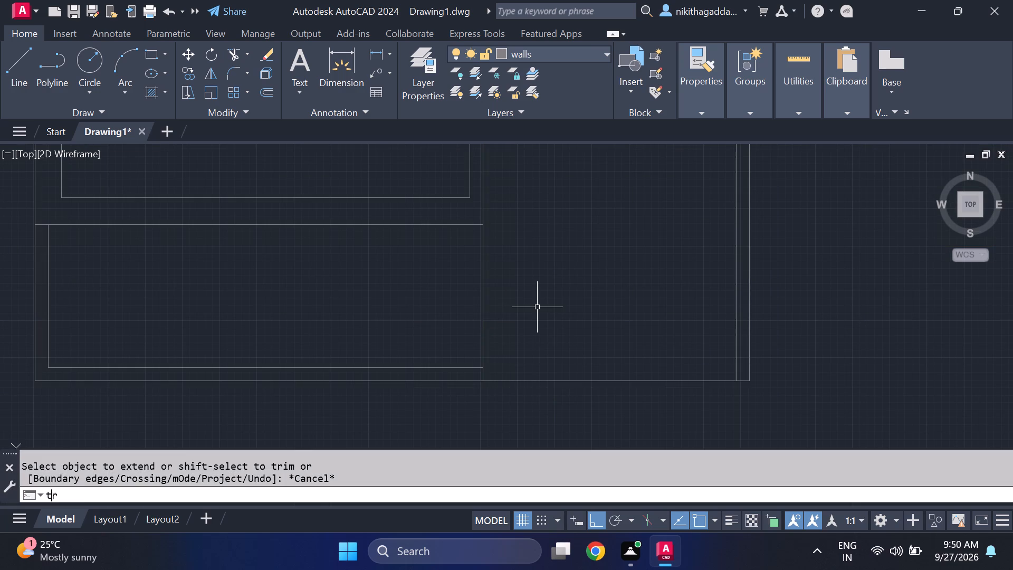
key("Return")
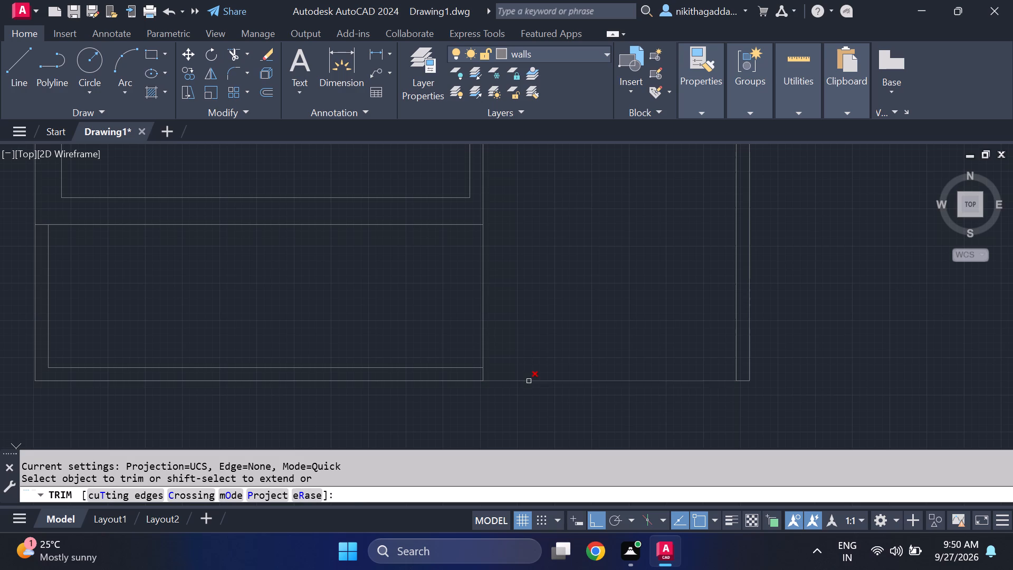
left_click(529, 381)
key("Escape")
With Ortho off, draw a line from the strip room's inner bottom line end to the right wall's inner bottom corner.
key("l")
key("Return")
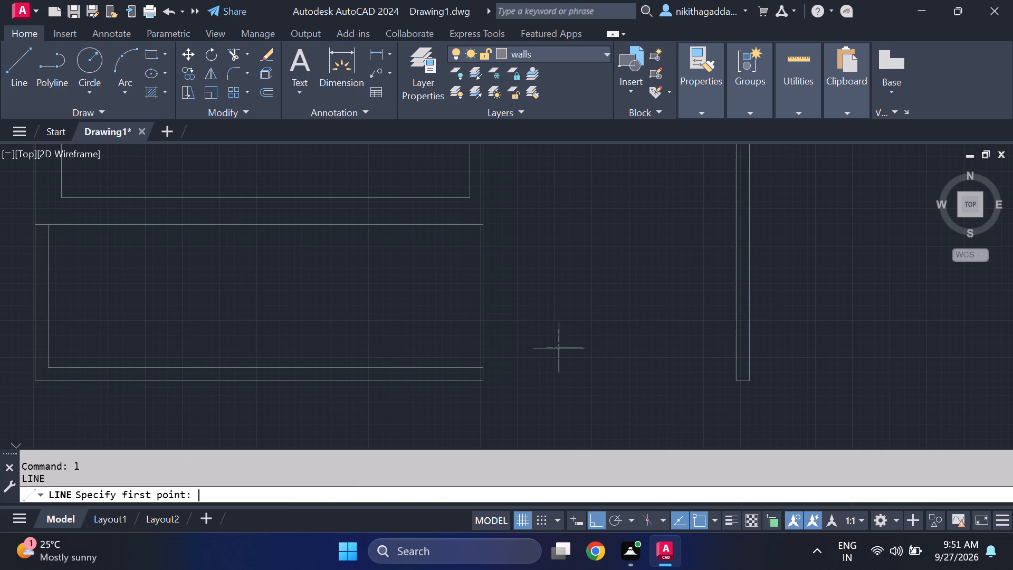
left_click(484, 369)
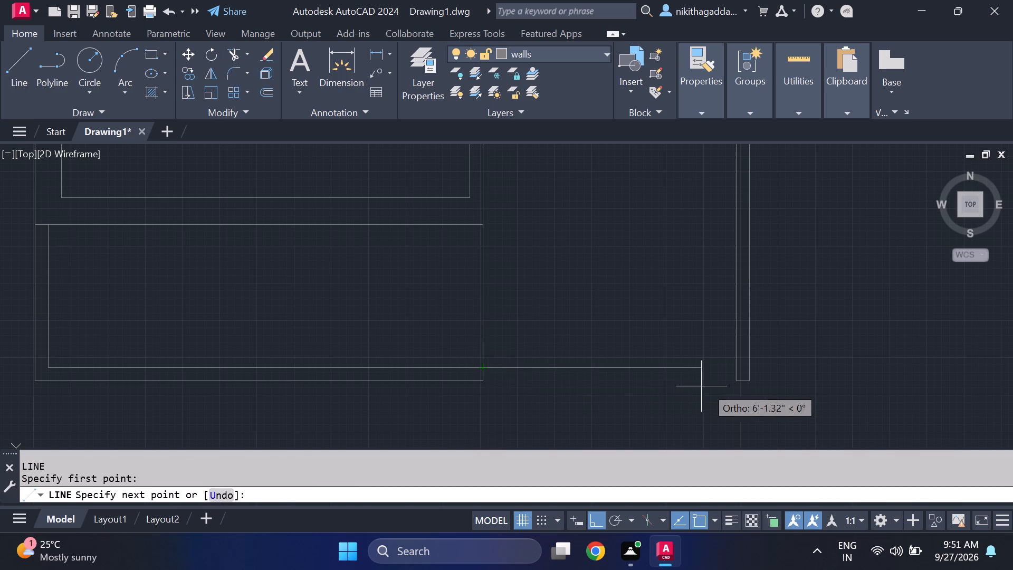
key("F8")
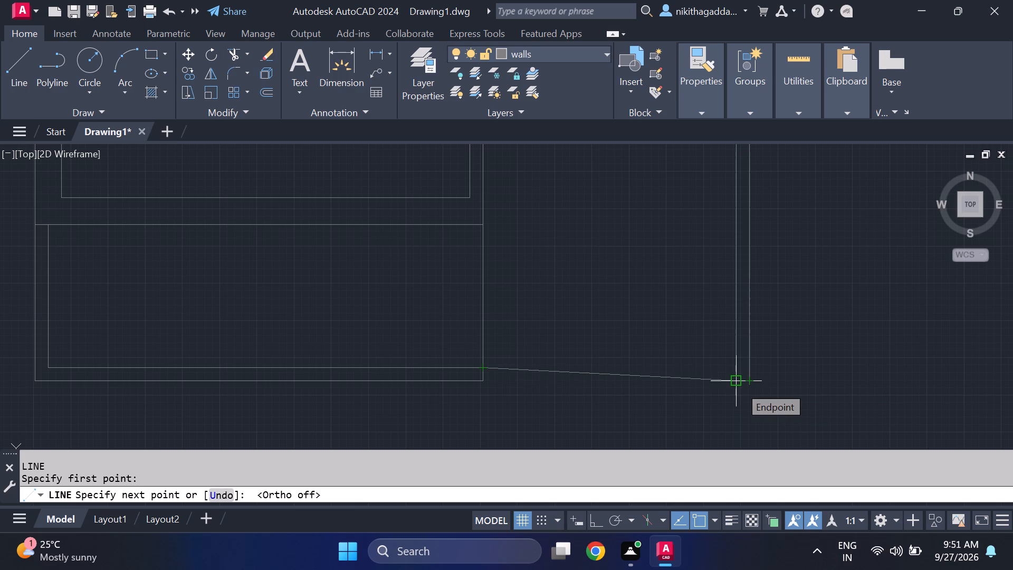
scroll(739, 386, "up", 2)
left_click(731, 374)
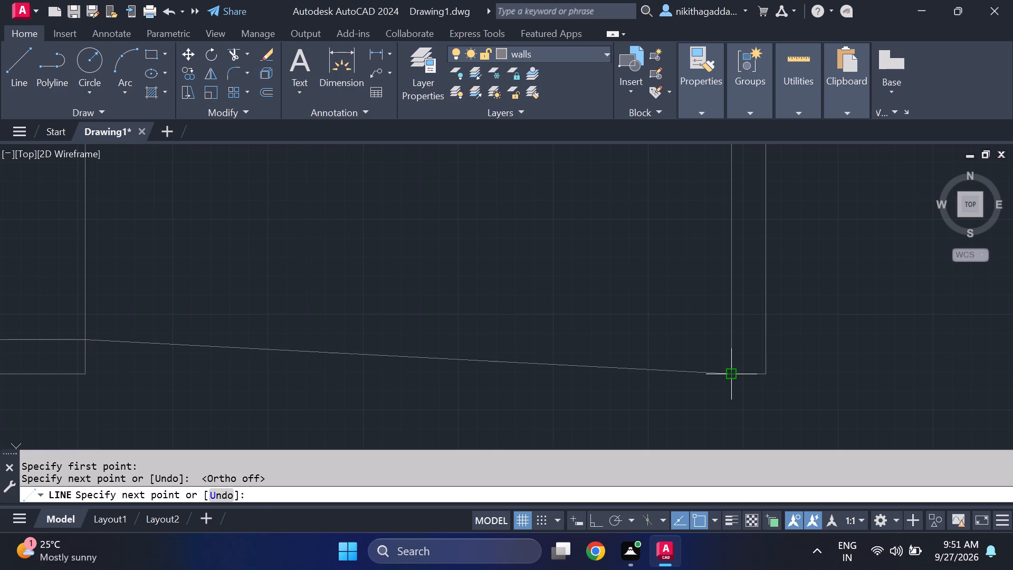
key("Escape")
Draw a crossing diagonal line from the strip room's outer bottom corner to the inner face of the right wall.
key("space")
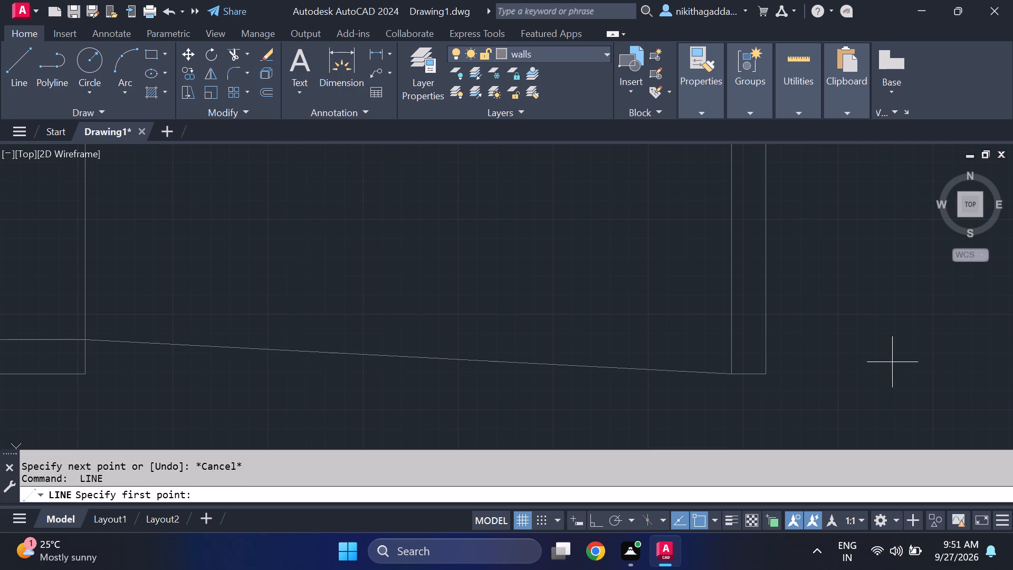
left_click(88, 376)
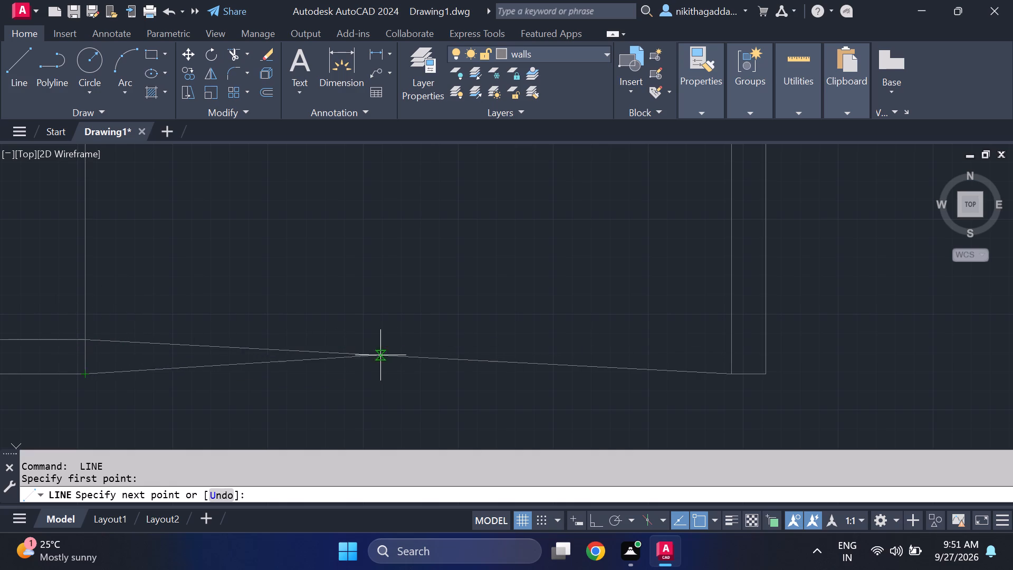
left_click(723, 336)
scroll(494, 315, "down", 2)
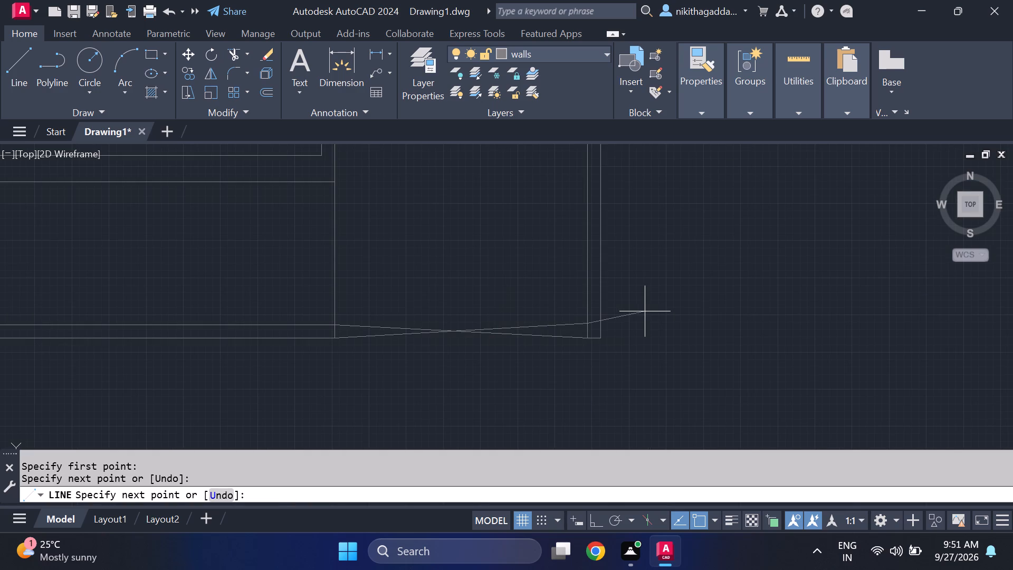
key("Escape")
Examine the floor plan from the front boundary and entrance steps up past the staircase to the upper rooms.
scroll(211, 300, "down", 3)
middle_click_drag(353, 266, 353, 267)
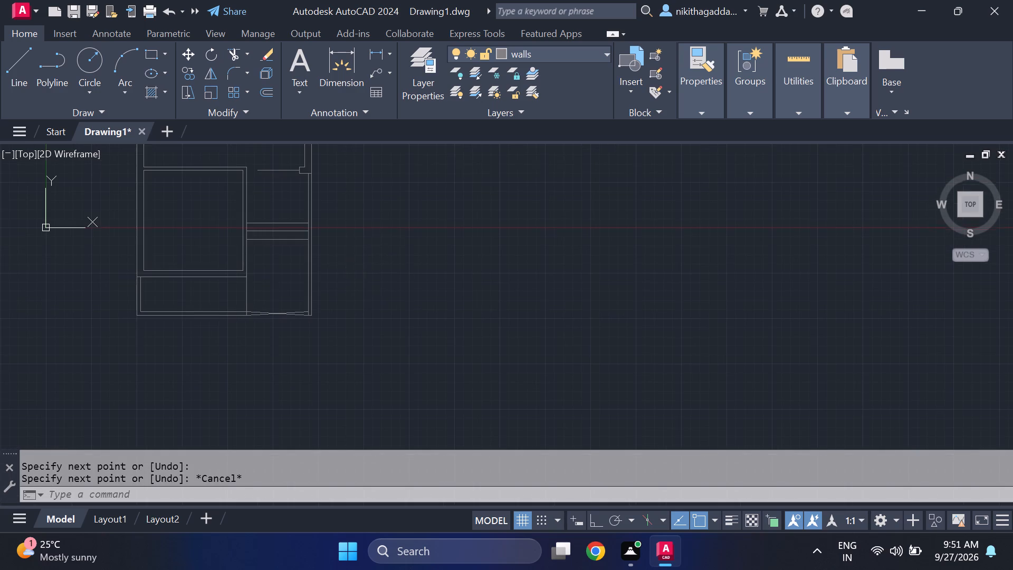
middle_click_drag(353, 267, 602, 286)
middle_click(602, 286)
scroll(560, 306, "up", 2)
middle_click_drag(480, 305, 480, 309)
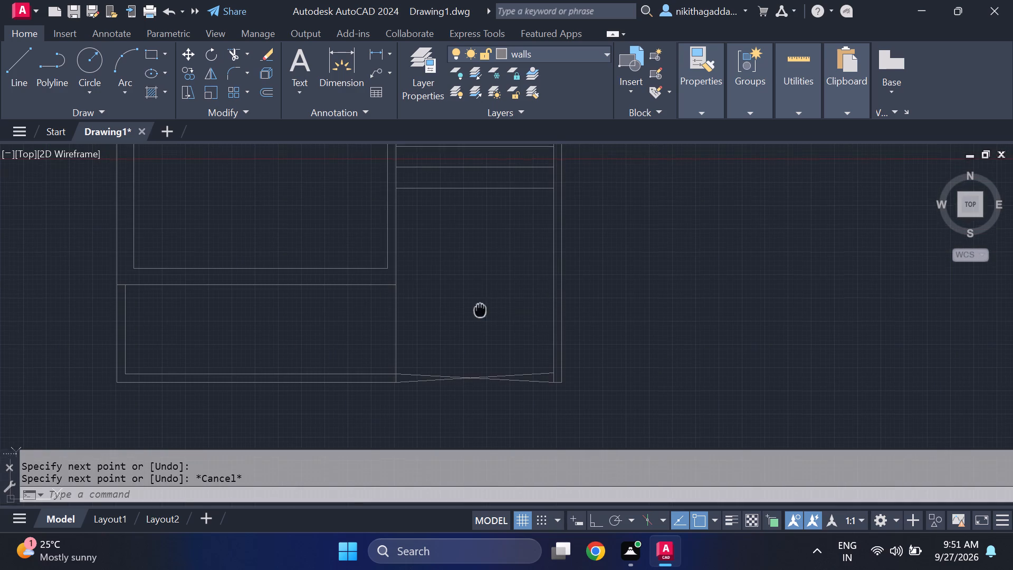
middle_click_drag(480, 309, 526, 393)
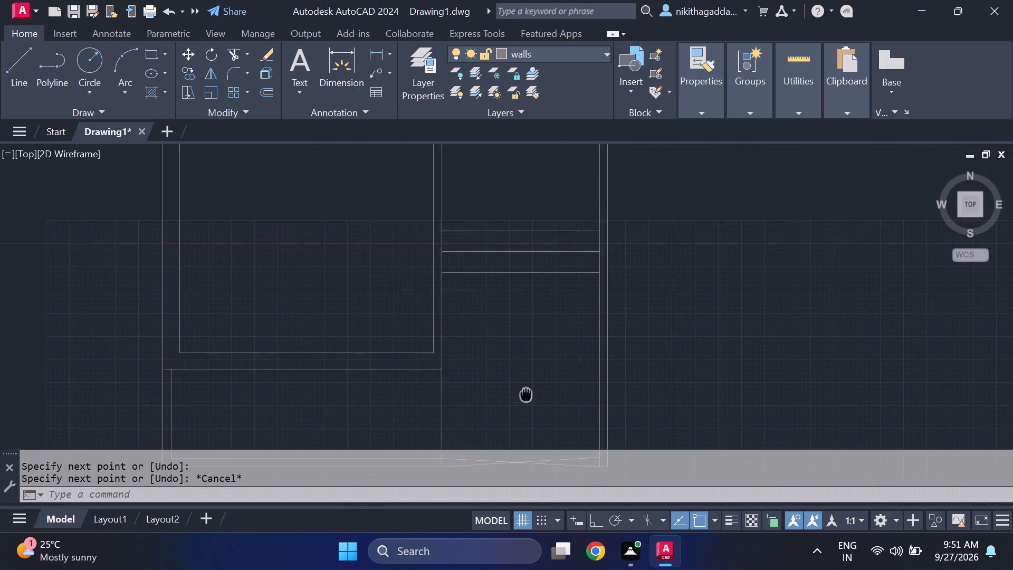
middle_click_drag(526, 393, 525, 392)
scroll(504, 336, "down", 1)
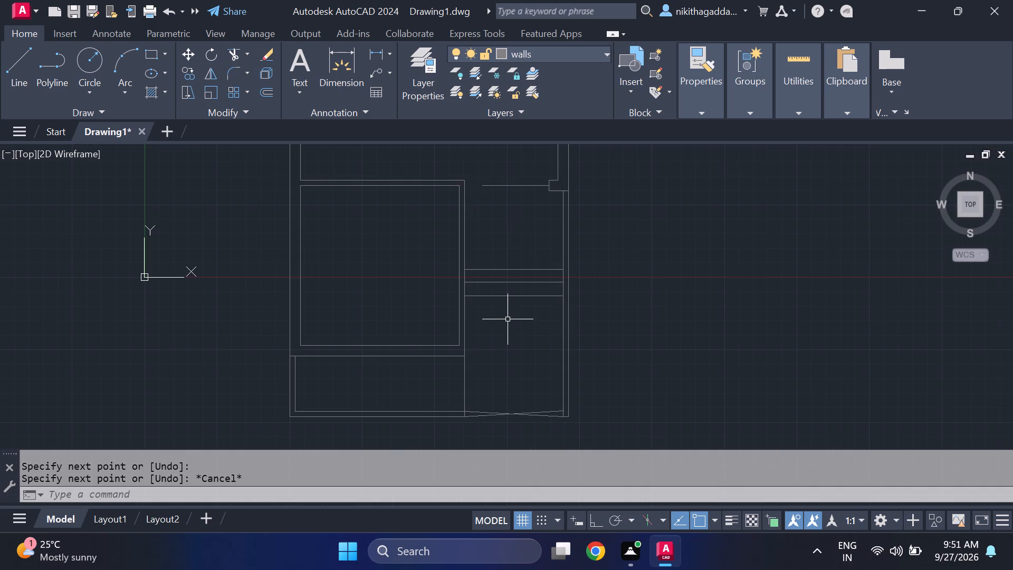
middle_click_drag(508, 324, 515, 291)
scroll(511, 277, "down", 1)
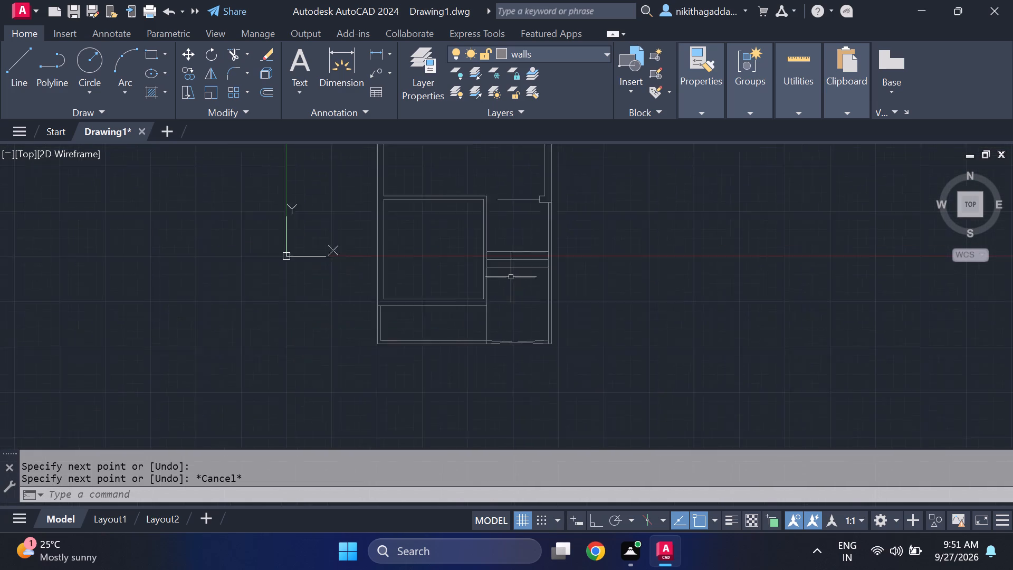
scroll(511, 277, "down", 1)
middle_click_drag(484, 263, 547, 363)
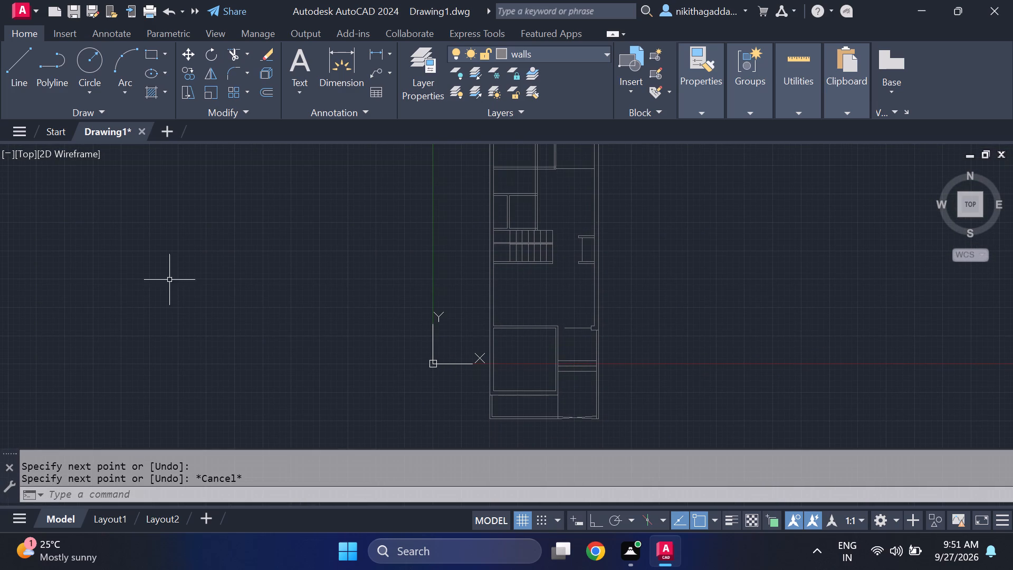
scroll(514, 255, "up", 1)
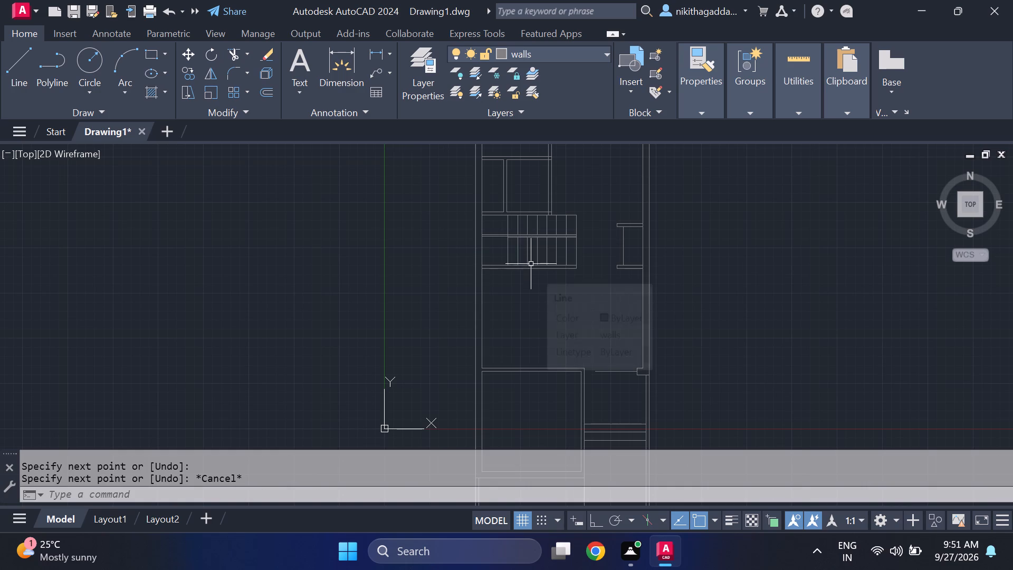
middle_click_drag(666, 269, 710, 421)
middle_click_drag(697, 345, 709, 399)
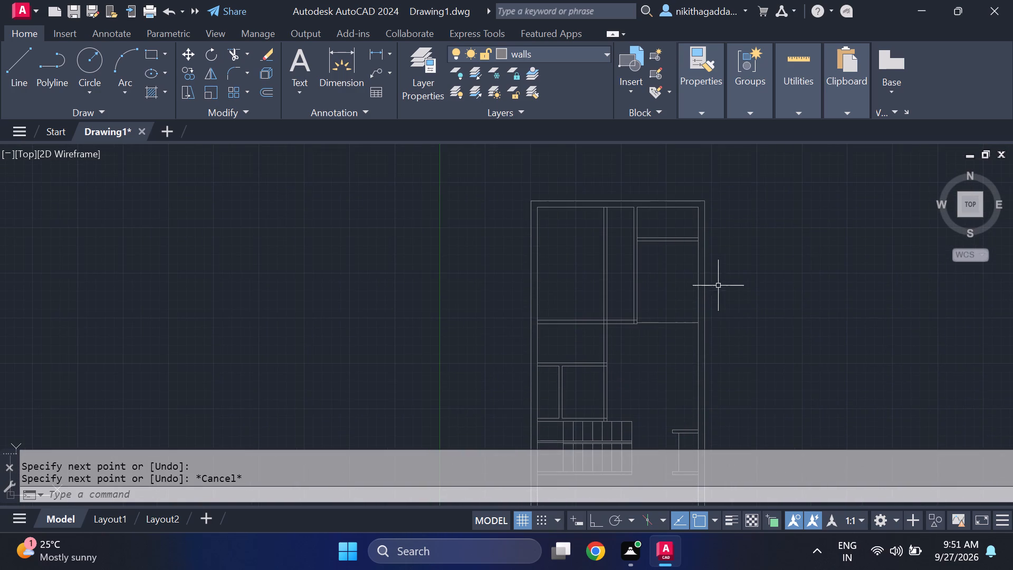
Draw a short vertical line across the double-line horizontal partition in the plan's top-right room, near its left end.
scroll(721, 262, "up", 2)
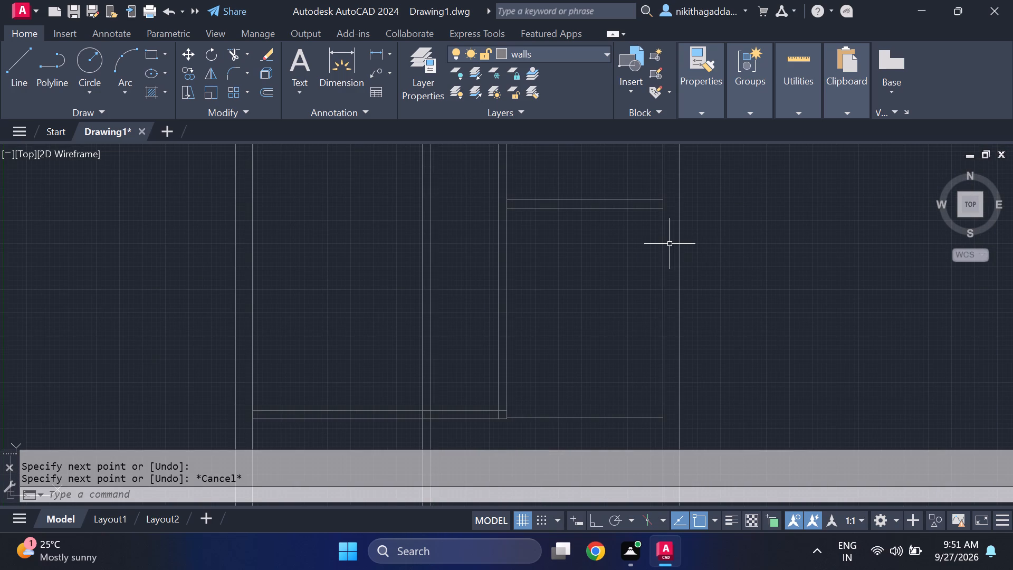
middle_click_drag(632, 243, 650, 341)
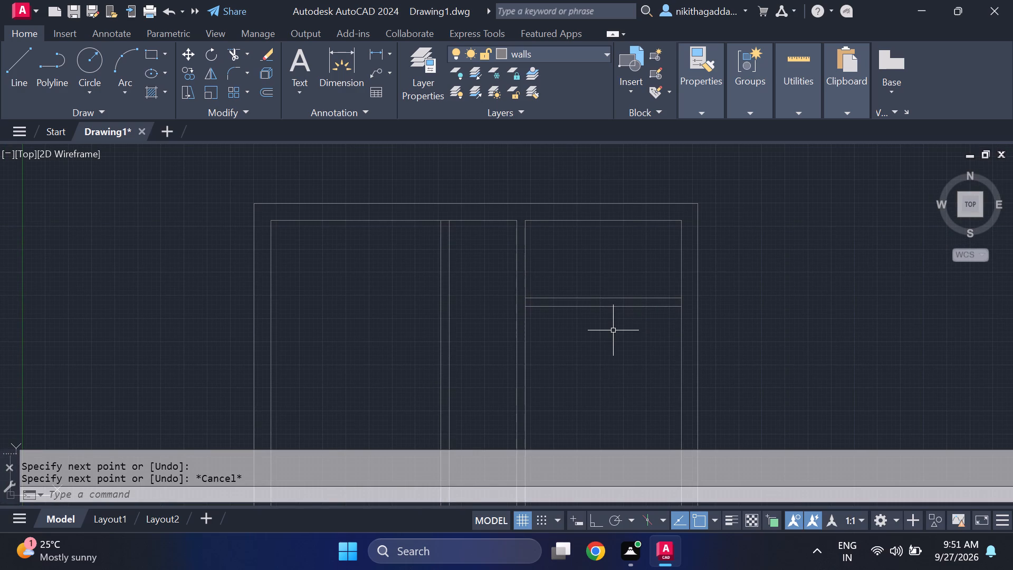
scroll(613, 330, "up", 1)
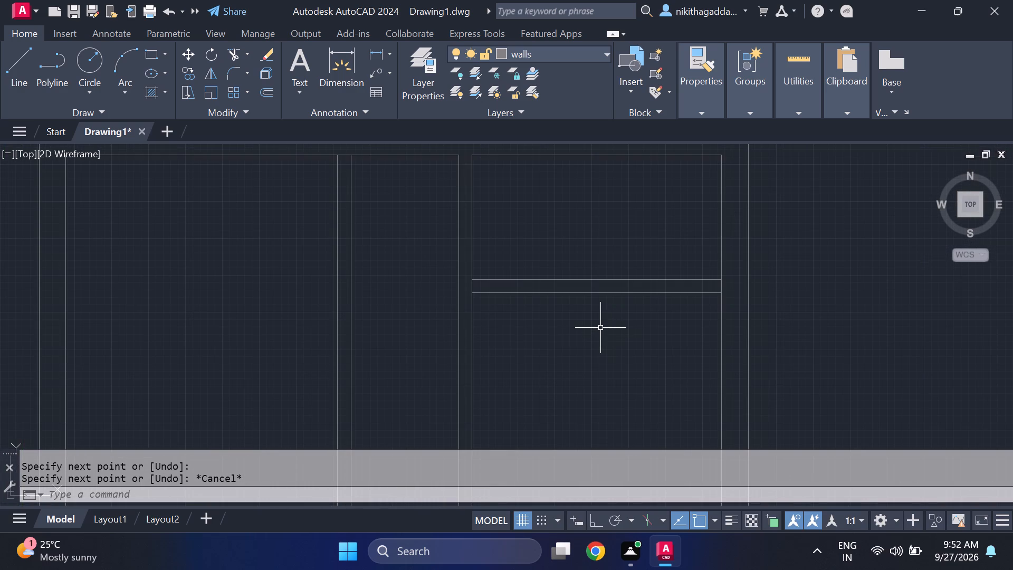
key("l")
key("Return")
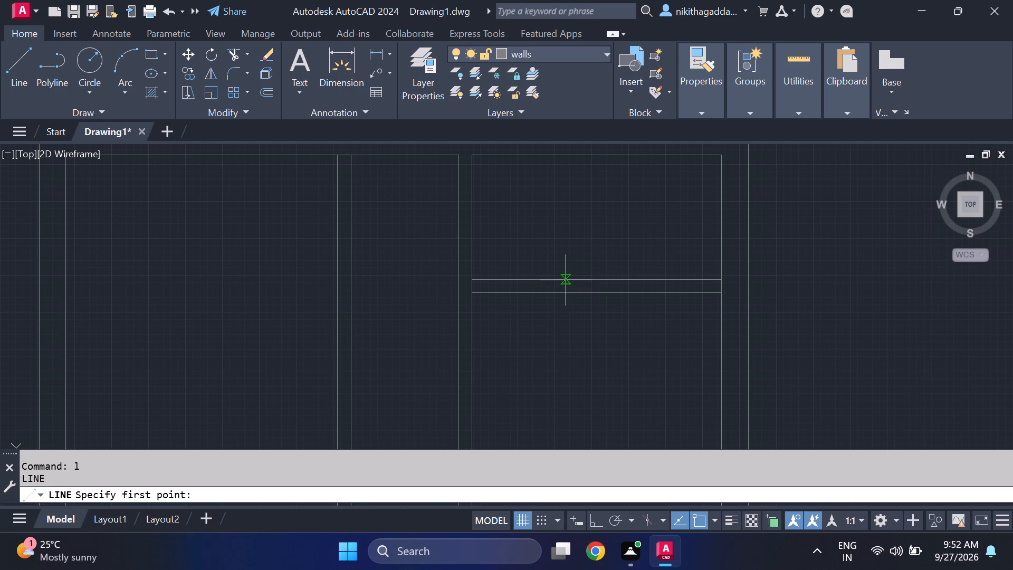
left_click(544, 282)
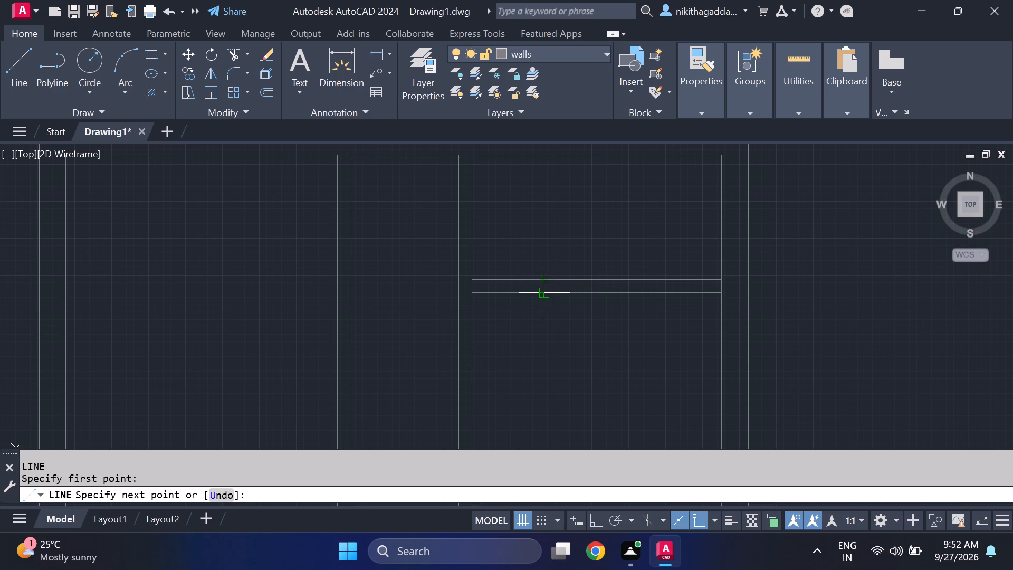
left_click(545, 292)
key("Return")
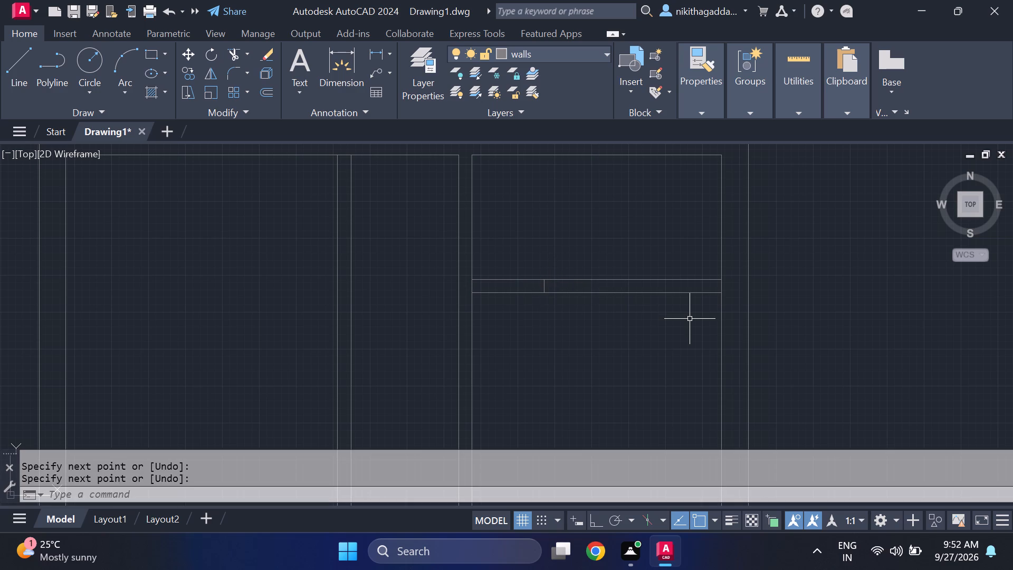
Trim both partition lines between the short vertical line and the left wall to open a doorway in the top-right room.
type("tr")
key("Return")
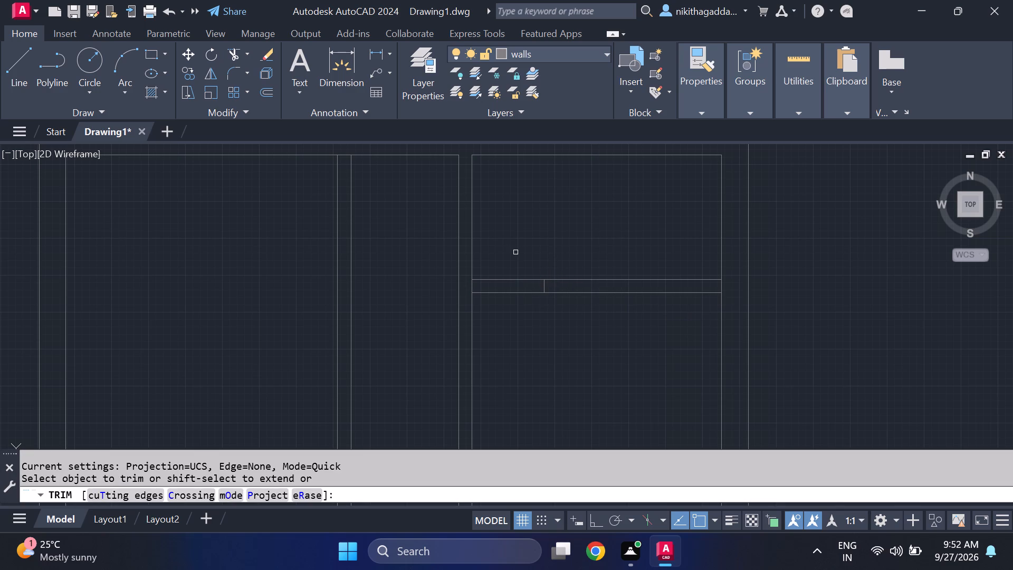
left_click_drag(513, 254, 499, 347)
key("Escape")
key("grave")
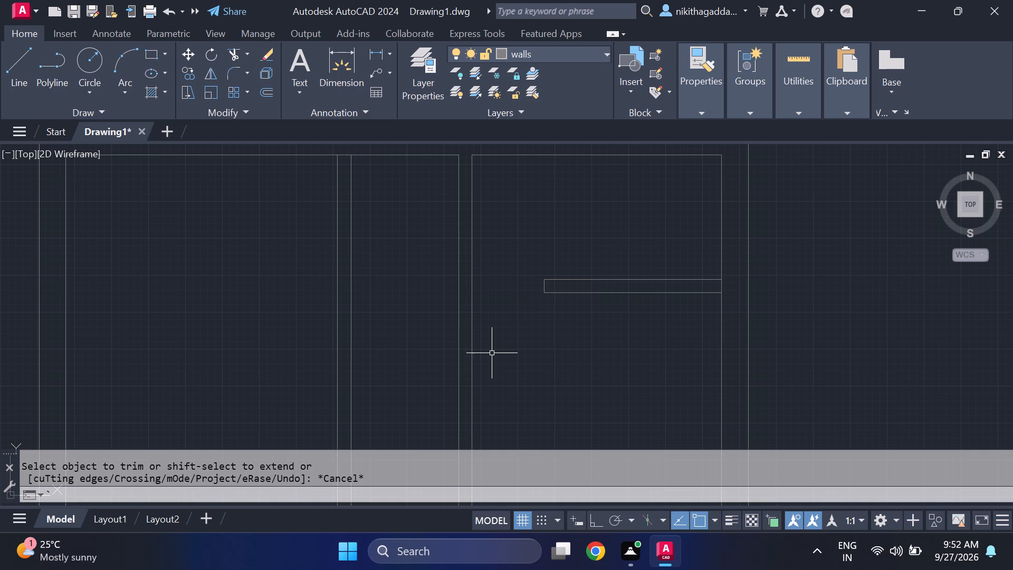
key("Escape")
Draw a horizontal line across the doorway from the midpoint of the partition's cut end to the left wall's near face.
key("l")
key("Return")
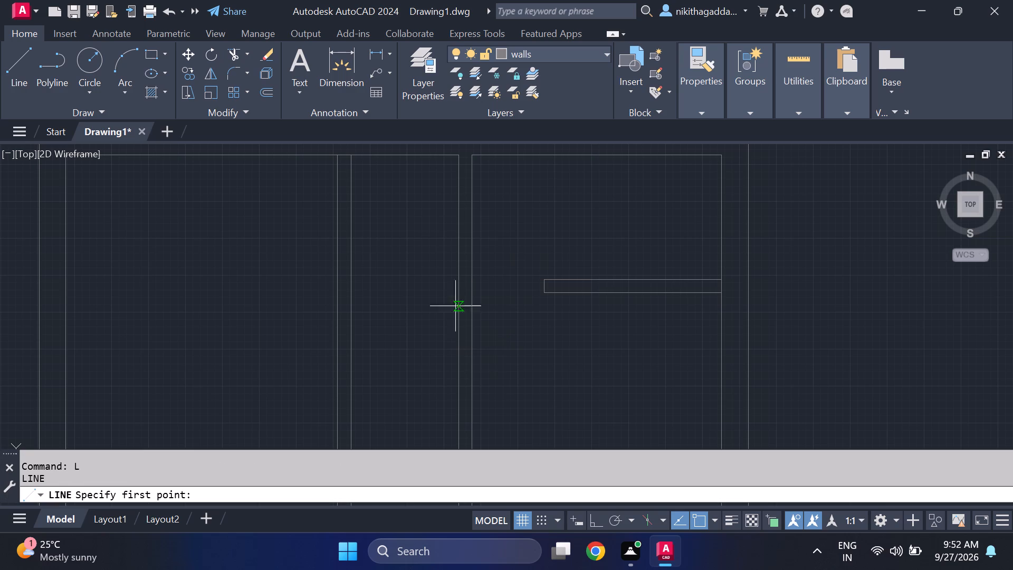
left_click(541, 285)
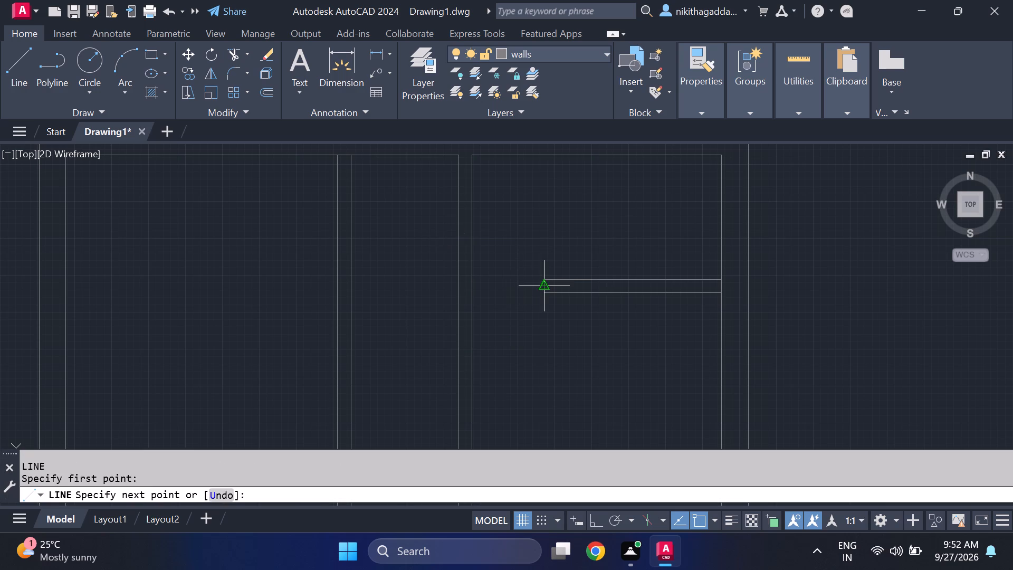
left_click(473, 286)
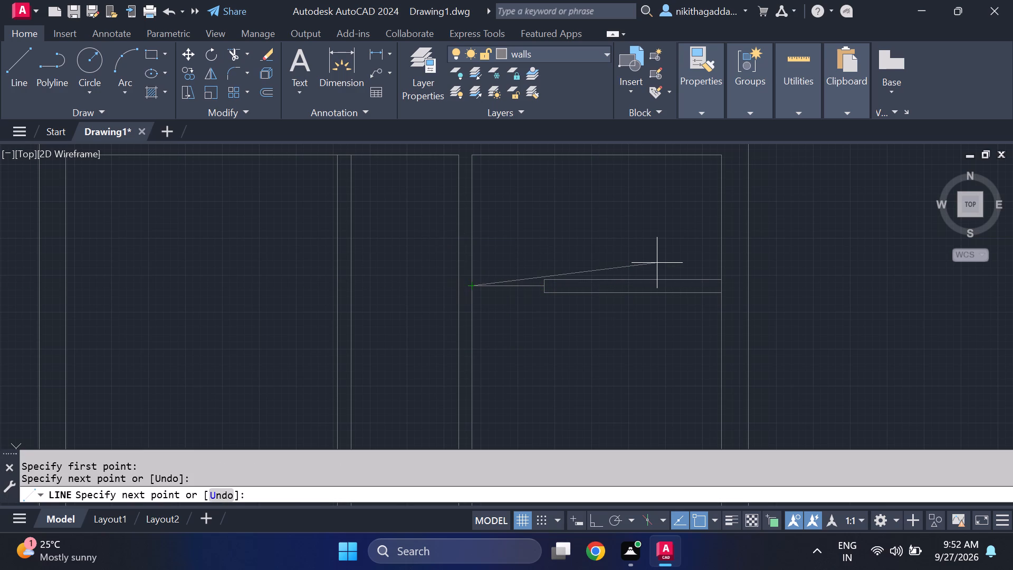
key("Escape")
Examine the upper rooms and the rest of the floor plan below them.
scroll(662, 267, "down", 2)
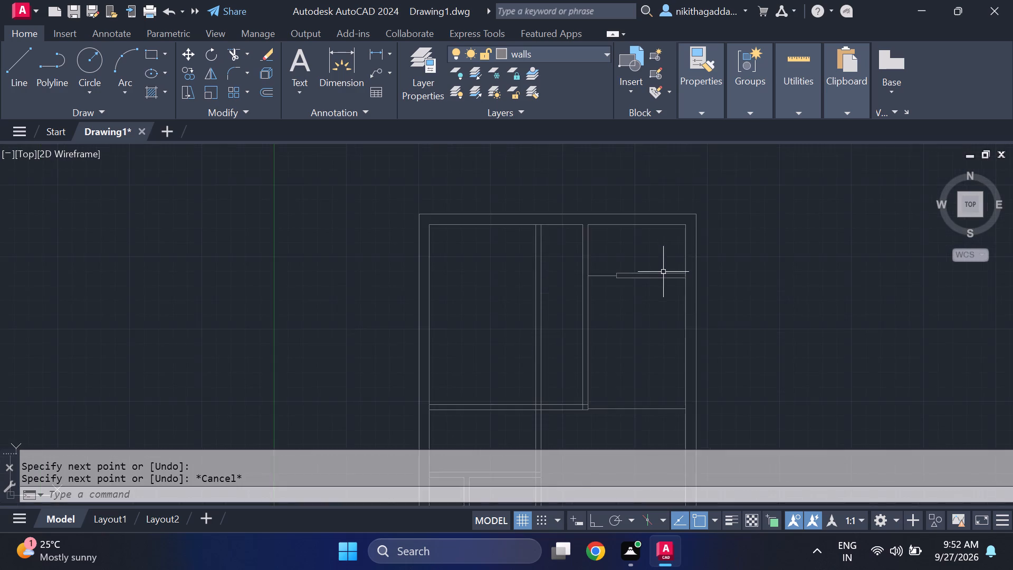
scroll(663, 272, "down", 1)
scroll(655, 301, "up", 1)
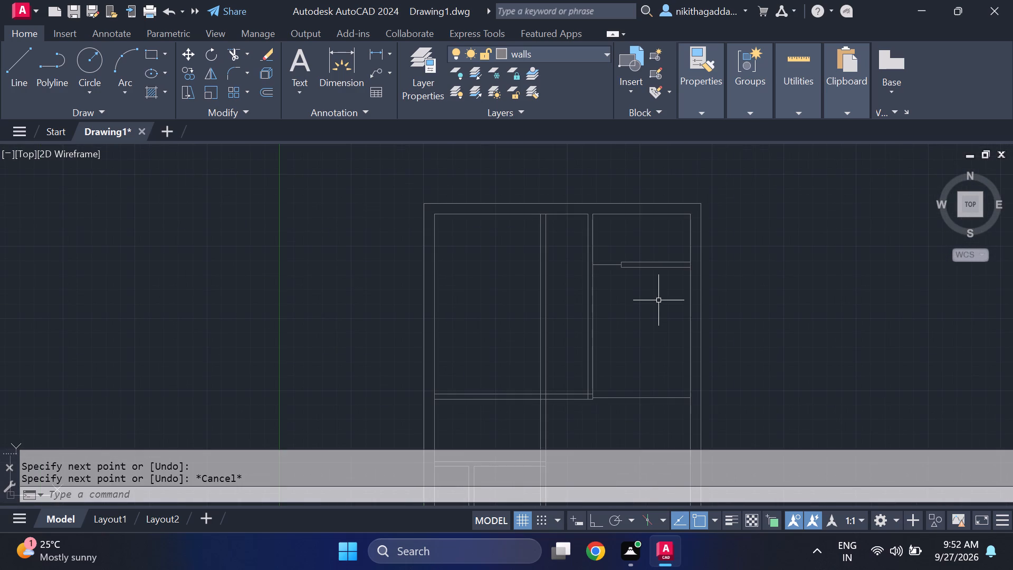
middle_click_drag(660, 299, 609, 336)
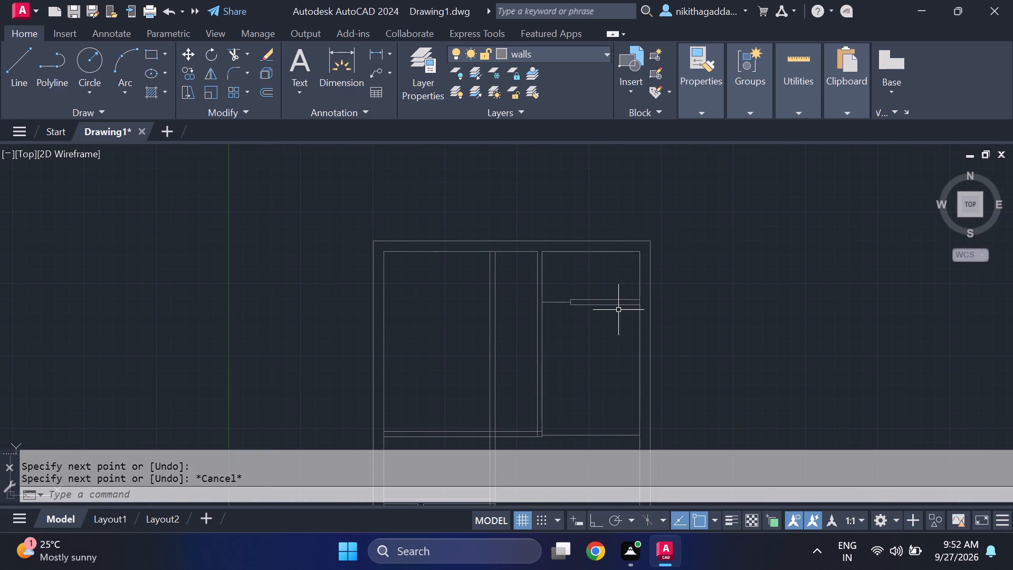
scroll(618, 310, "up", 2)
scroll(619, 310, "down", 1)
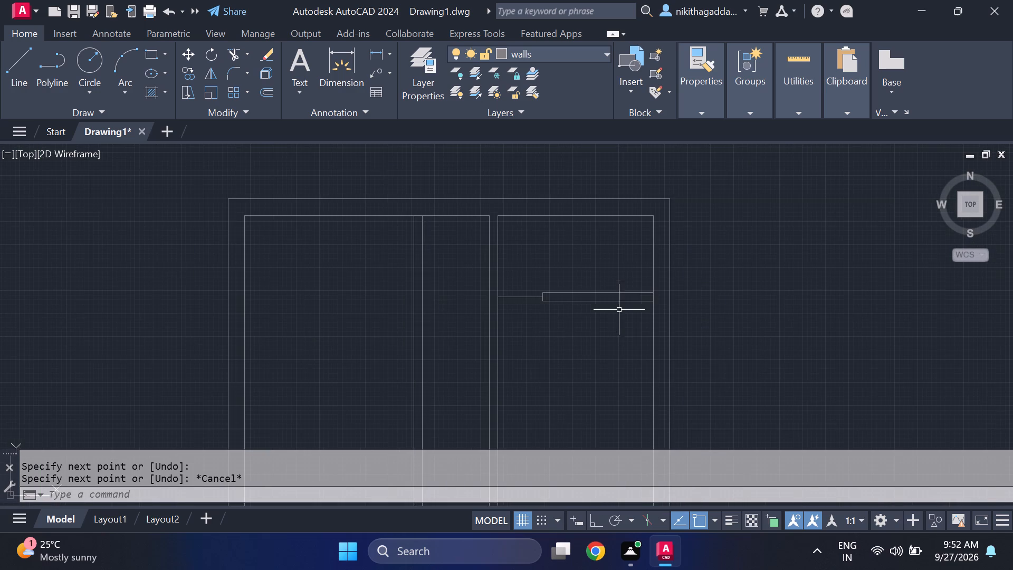
scroll(619, 310, "down", 3)
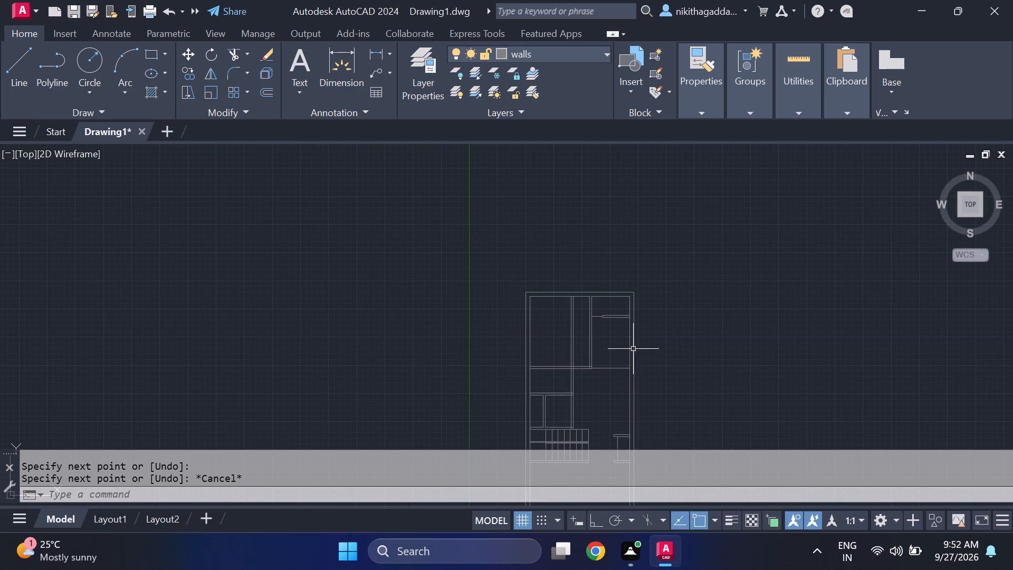
middle_click_drag(625, 340, 702, 234)
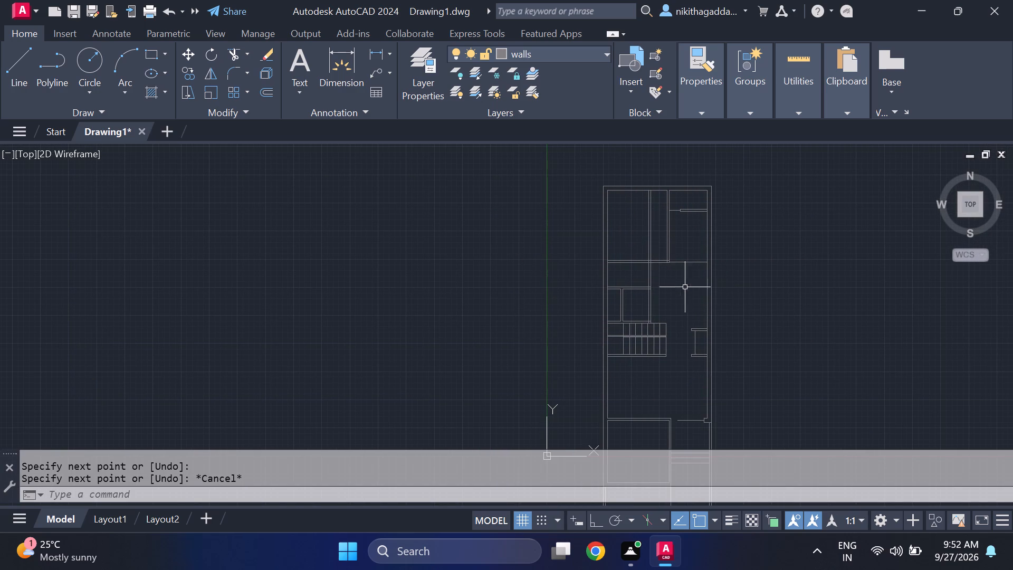
Trim away the two vertical partition lines between the top wall and the horizontal partition, merging the upper-left rooms.
scroll(670, 274, "up", 1)
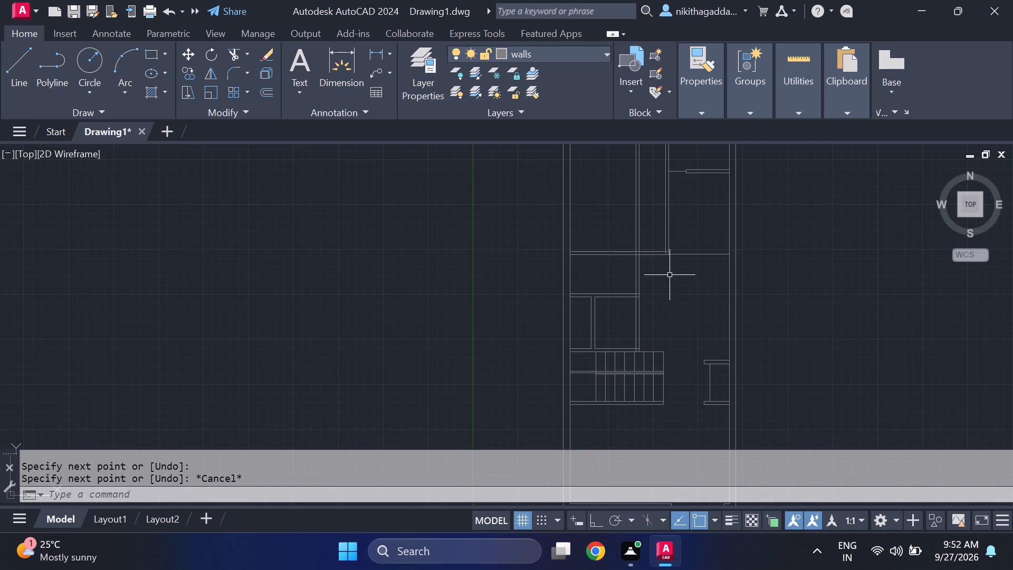
type("tr")
key("Return")
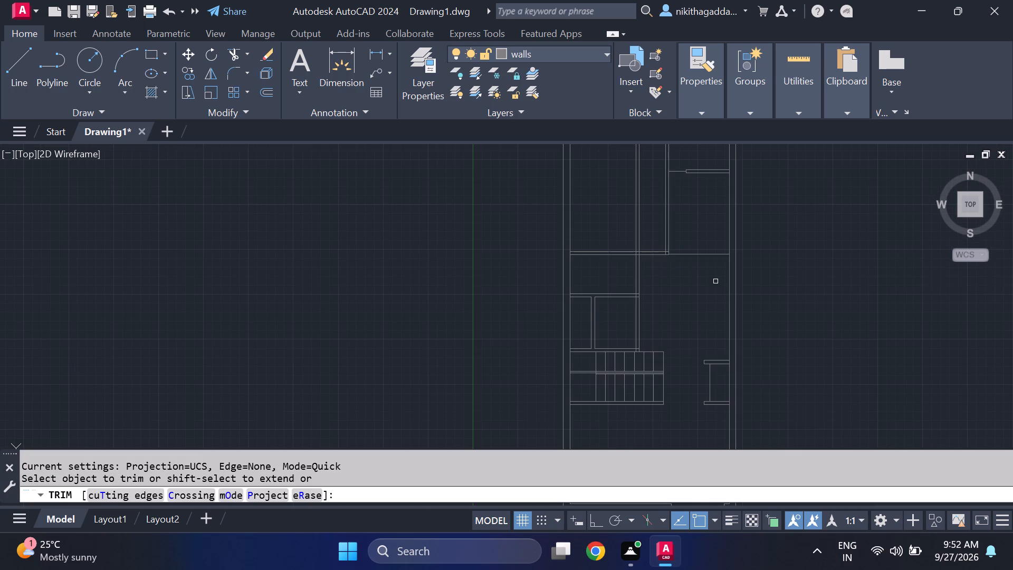
middle_click_drag(494, 244, 494, 313)
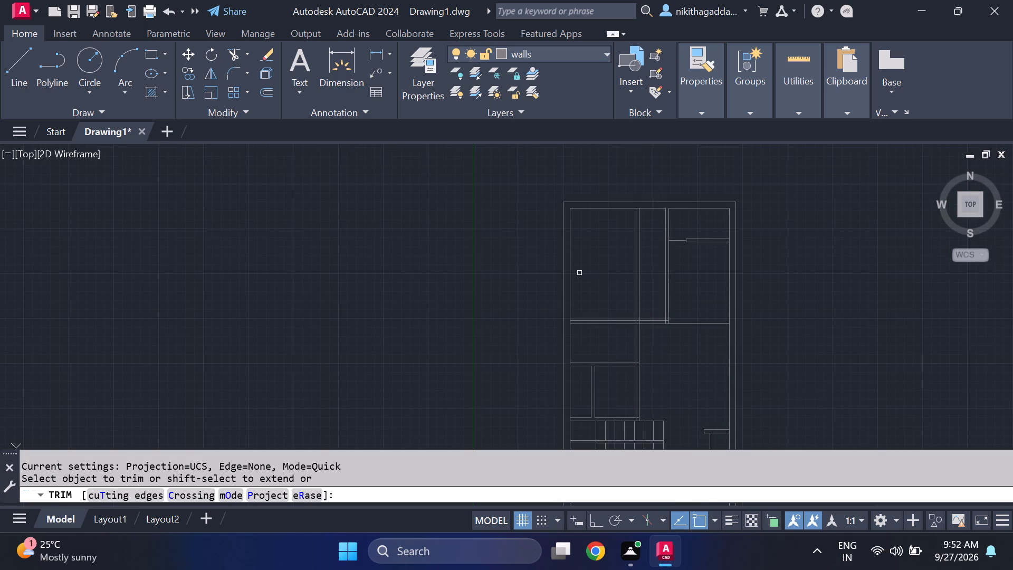
left_click_drag(645, 277, 615, 296)
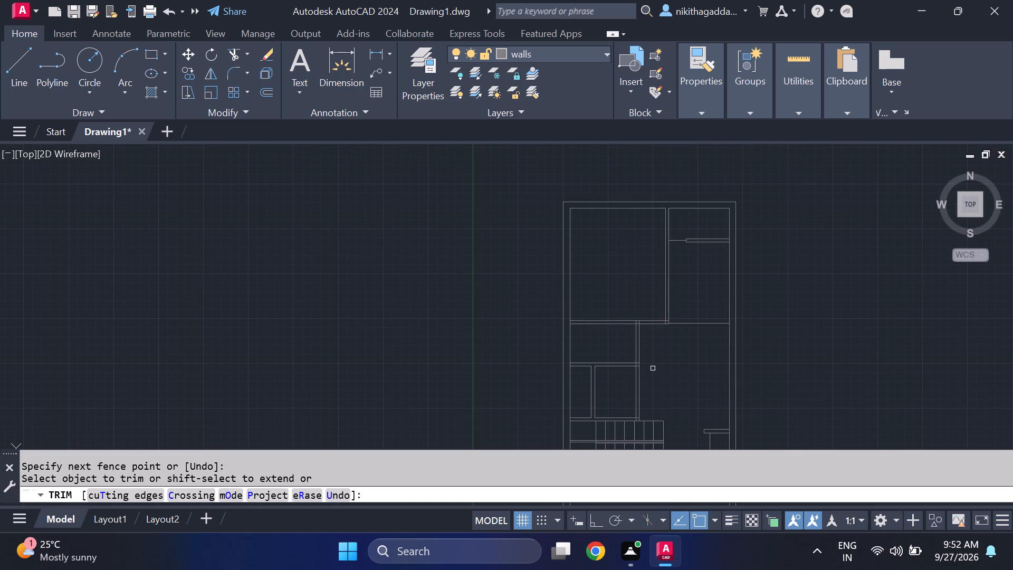
Trim the overlapping line segment inside the corner where the upper horizontal partition meets the vertical partition of the top-right room.
scroll(642, 359, "up", 2)
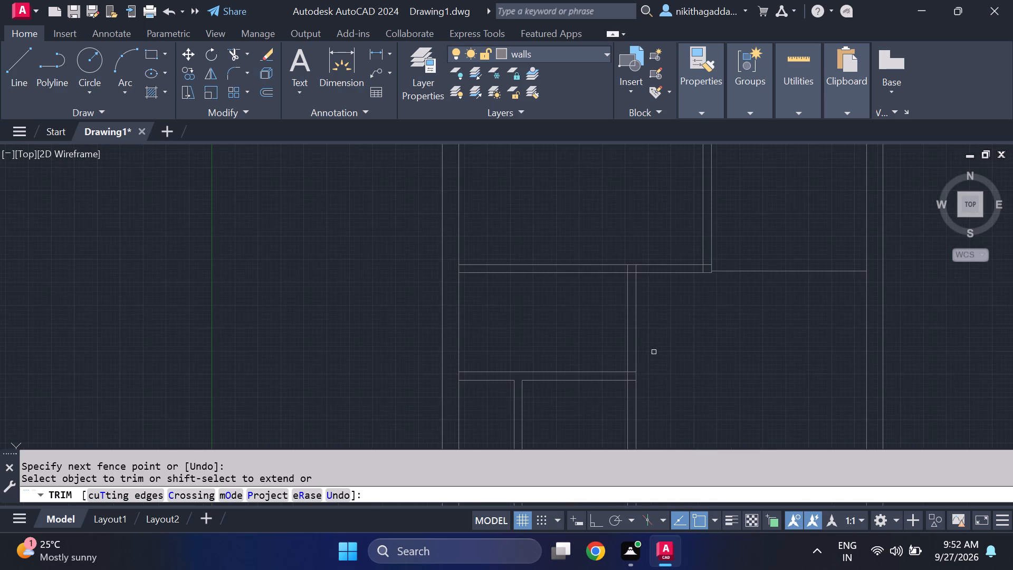
scroll(665, 349, "down", 3)
scroll(678, 325, "up", 4)
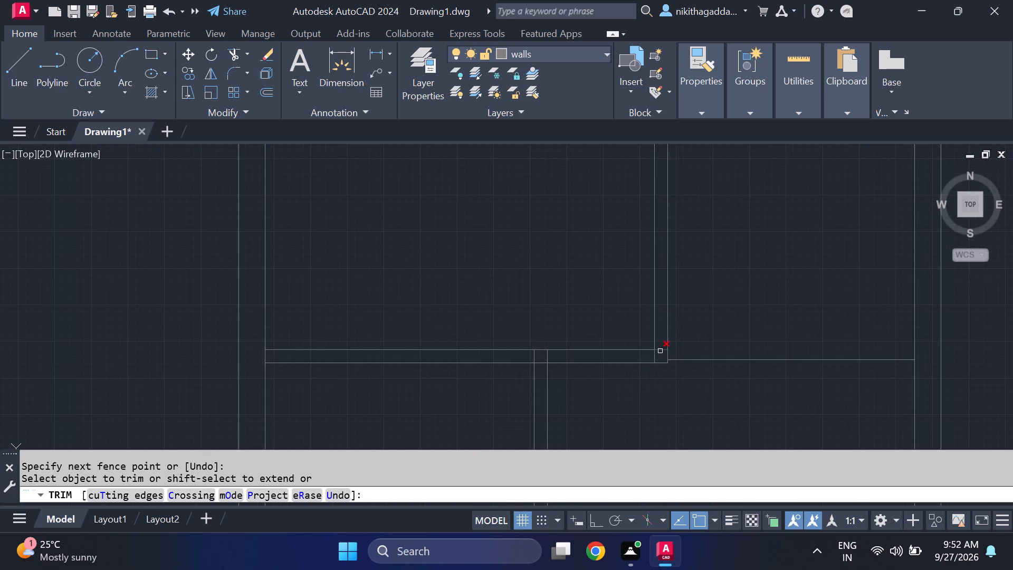
left_click(661, 350)
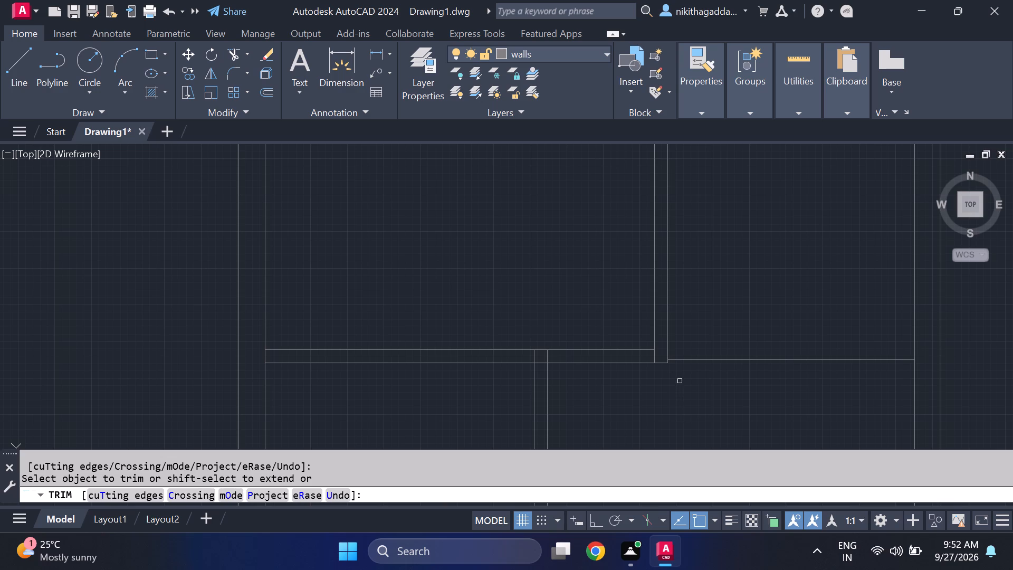
middle_click_drag(678, 377, 628, 341)
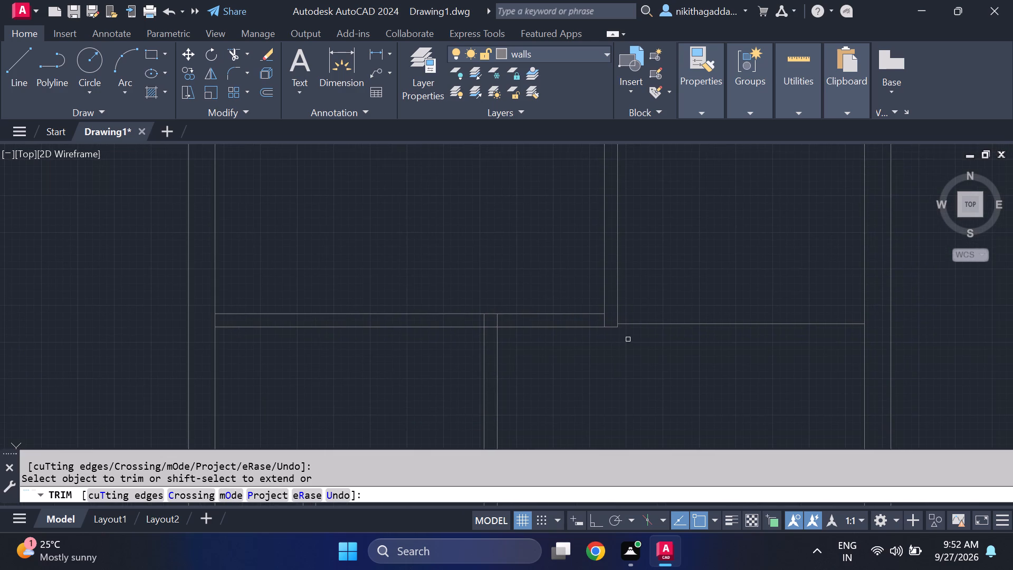
Trim away the single horizontal line between the top-right room's vertical partition and the right outer wall.
scroll(628, 341, "down", 3)
scroll(655, 339, "up", 1)
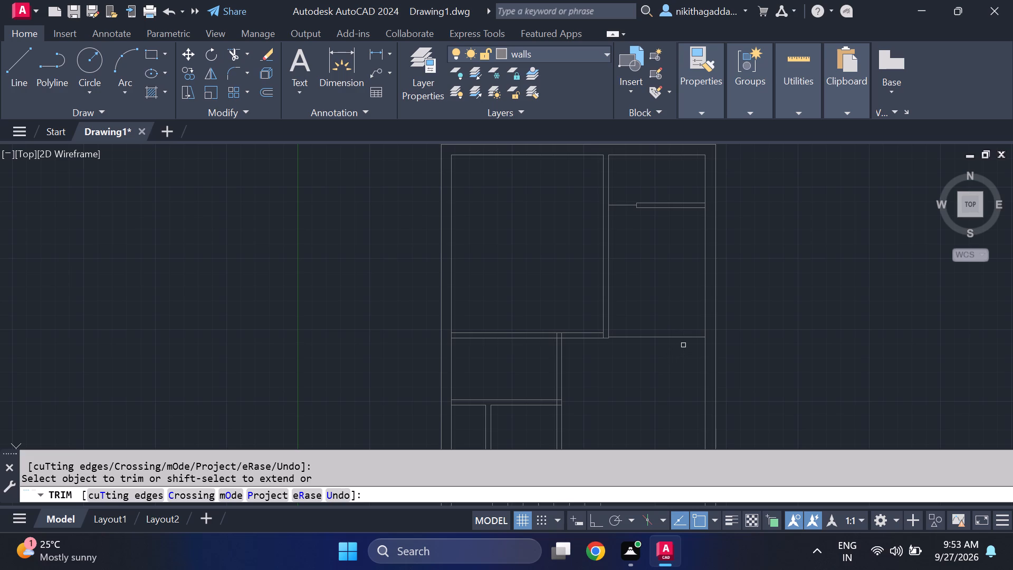
left_click(683, 336)
Trim the upper horizontal partition's lower line where it crosses the top of the middle vertical partition.
scroll(553, 337, "up", 2)
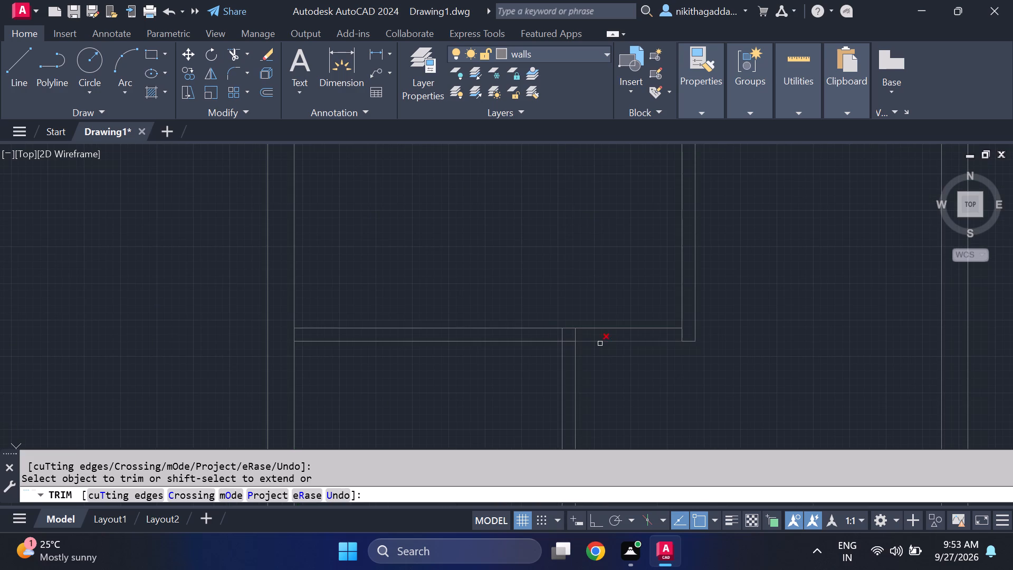
scroll(587, 341, "up", 2)
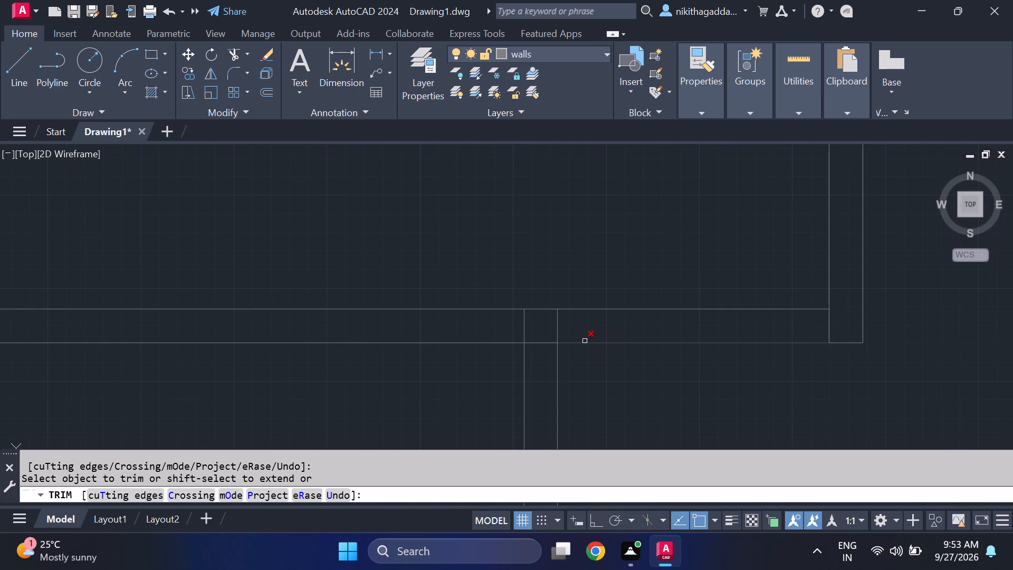
left_click(544, 343)
scroll(546, 348, "down", 4)
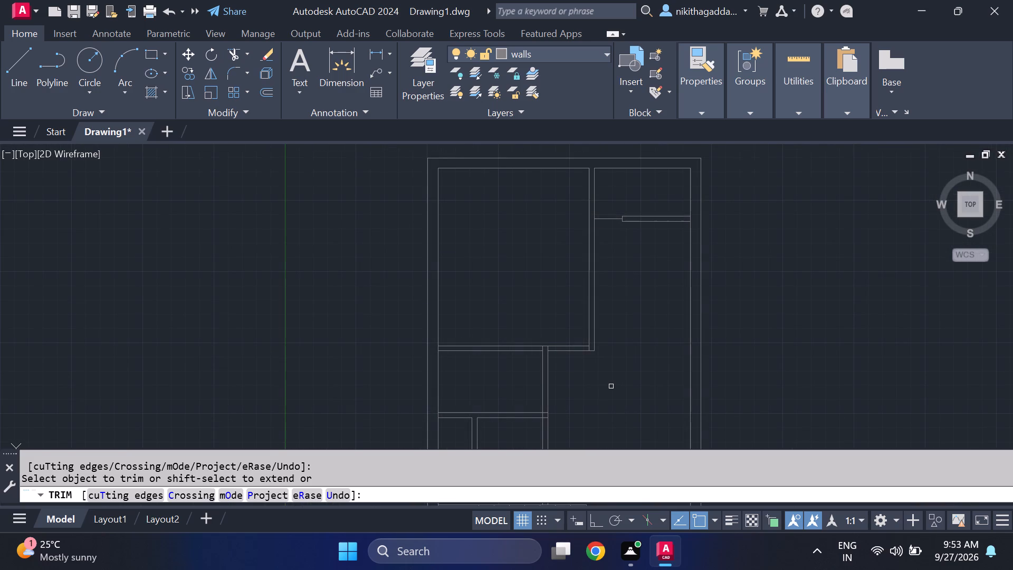
key("Escape")
Draw a short vertical line across the upper horizontal partition, a little left of the middle vertical partition.
key("l")
key("Return")
scroll(542, 361, "up", 1)
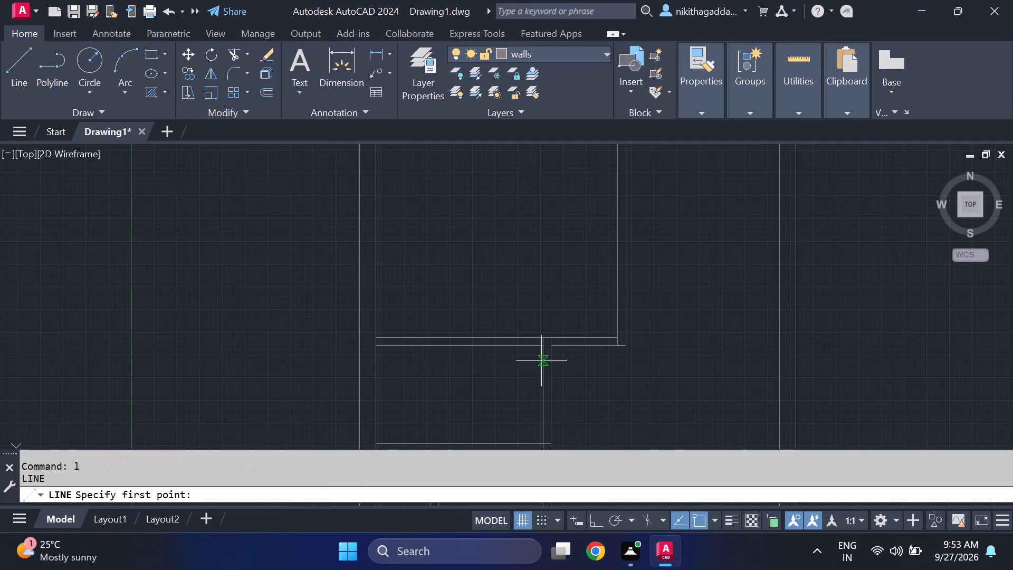
left_click(478, 337)
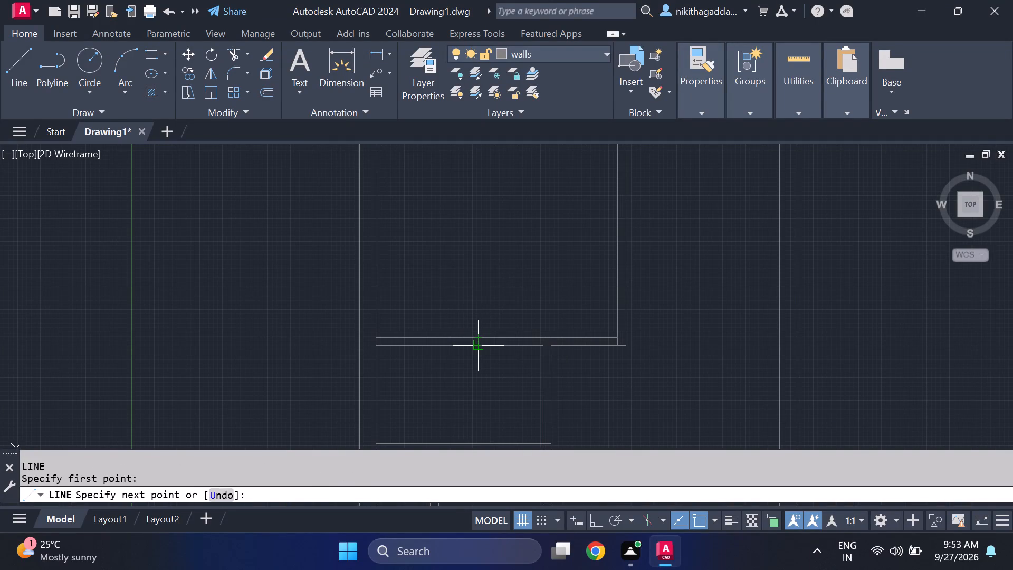
left_click(479, 349)
key("Escape")
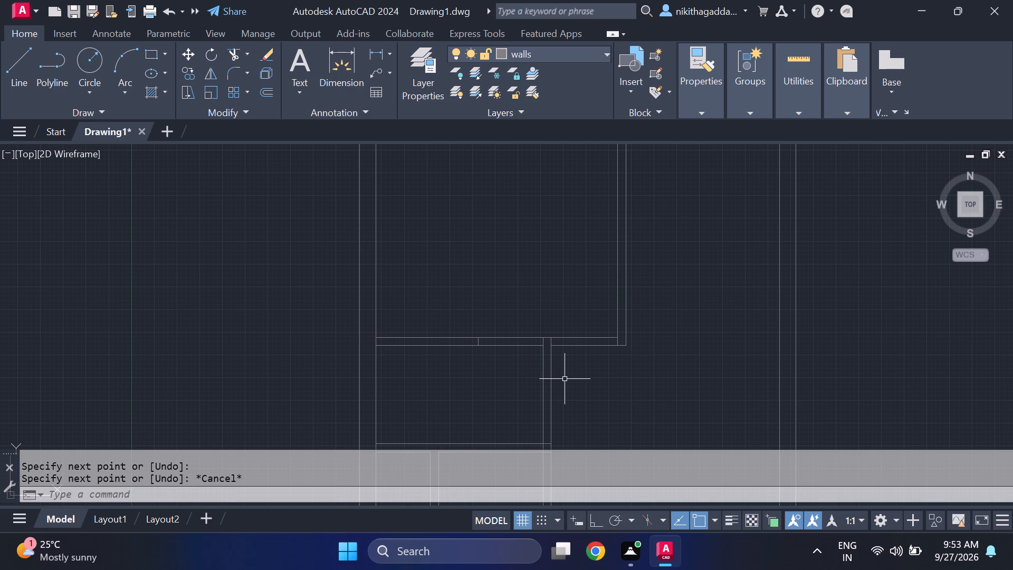
Trim the upper horizontal partition from the short vertical line to the middle vertical partition, and onward to the top-right room's partition.
type("tr")
key("Return")
left_click_drag(505, 300, 508, 335)
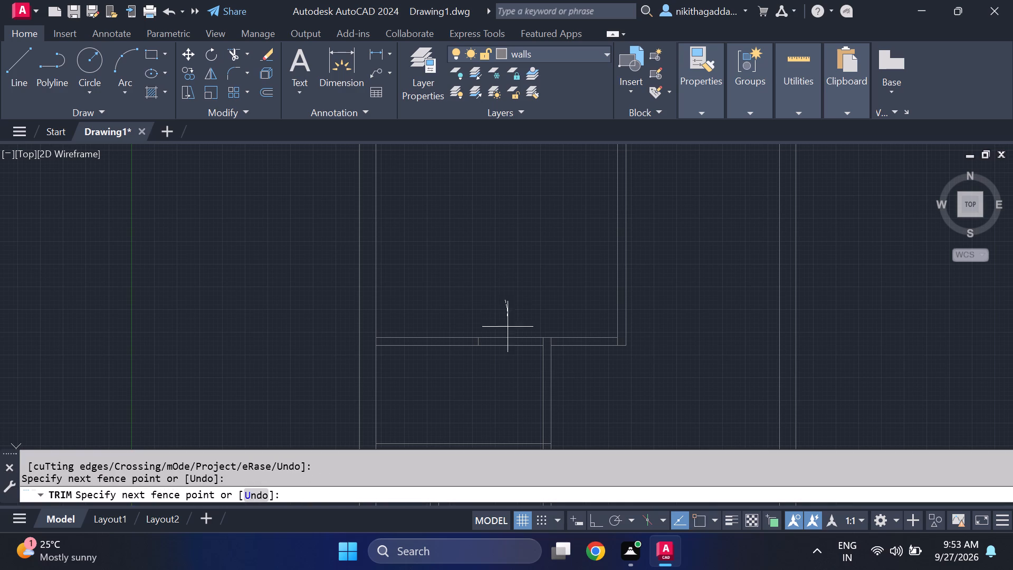
left_click_drag(508, 335, 493, 403)
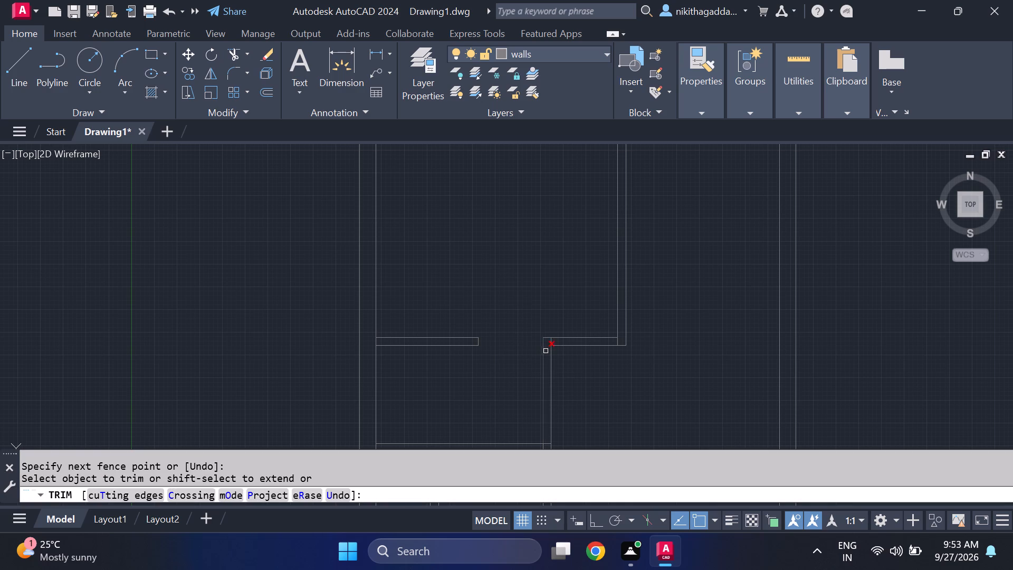
left_click(585, 327)
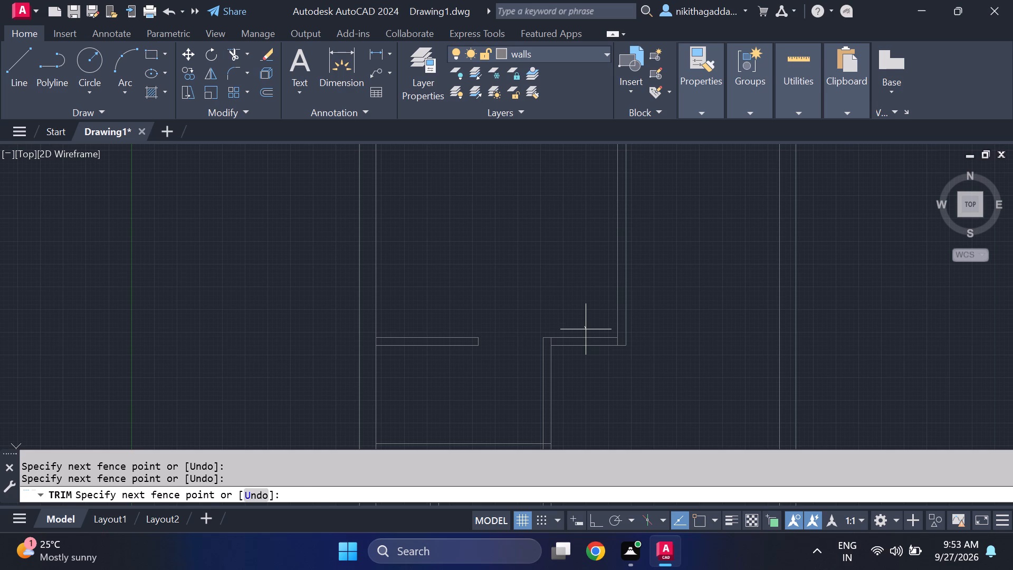
left_click_drag(586, 329, 594, 367)
left_click_drag(585, 322, 596, 387)
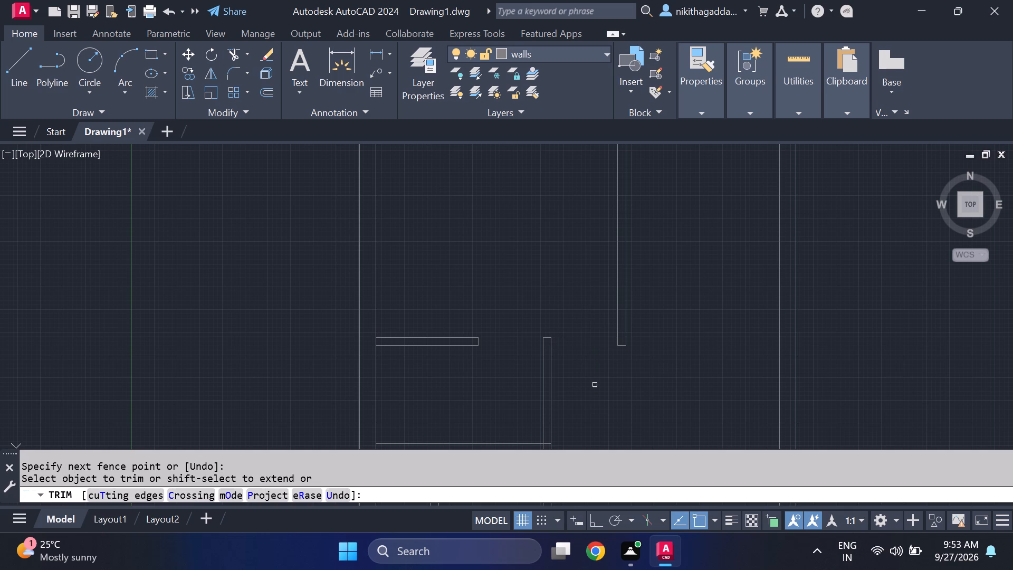
Trim the overlapping segments where the second horizontal partition meets the middle vertical partition, leaving an open T-junction.
middle_click_drag(595, 394, 601, 292)
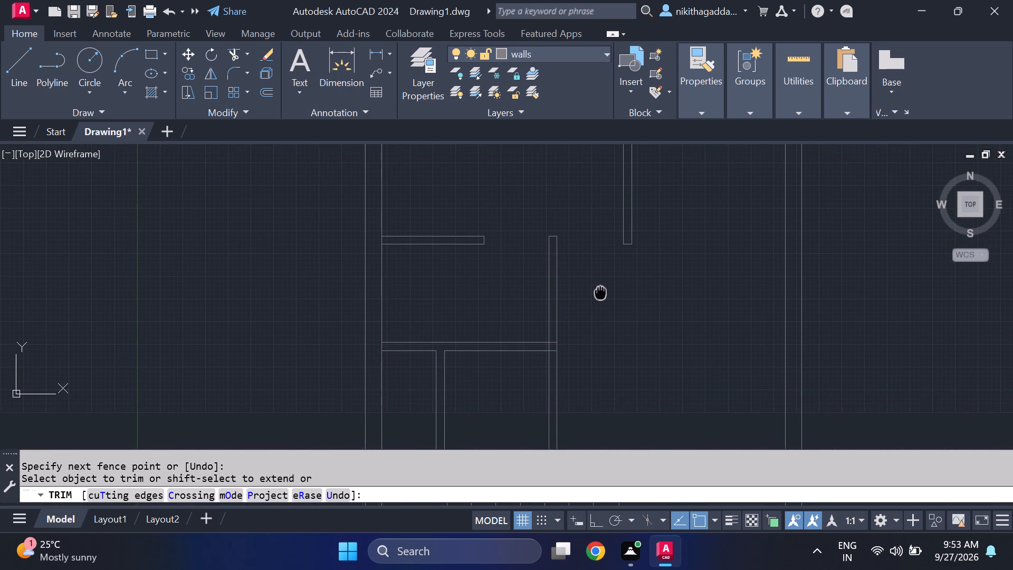
middle_click_drag(601, 292, 601, 292)
scroll(558, 346, "up", 2)
left_click_drag(545, 321, 548, 358)
left_click(534, 336)
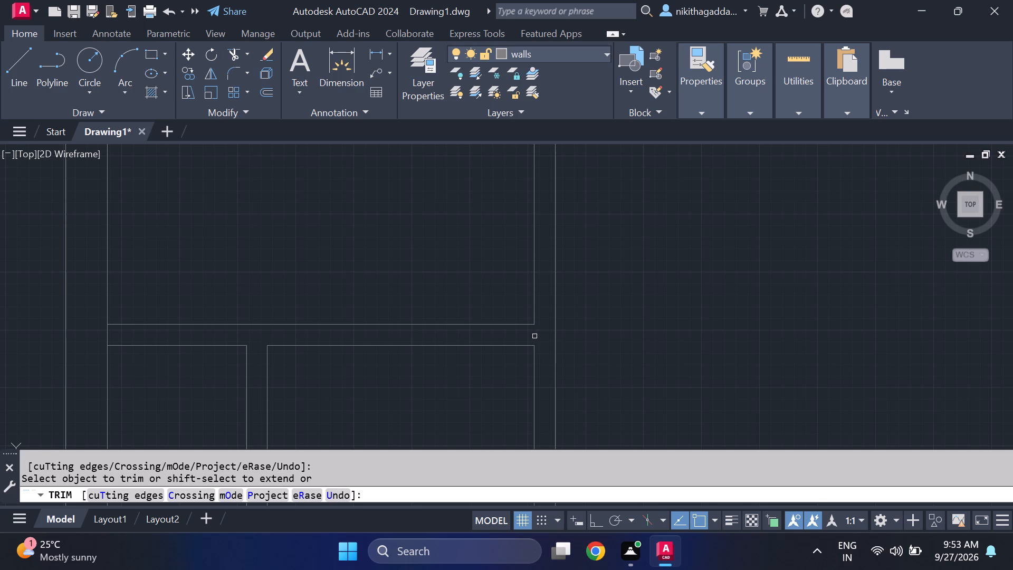
scroll(575, 348, "down", 3)
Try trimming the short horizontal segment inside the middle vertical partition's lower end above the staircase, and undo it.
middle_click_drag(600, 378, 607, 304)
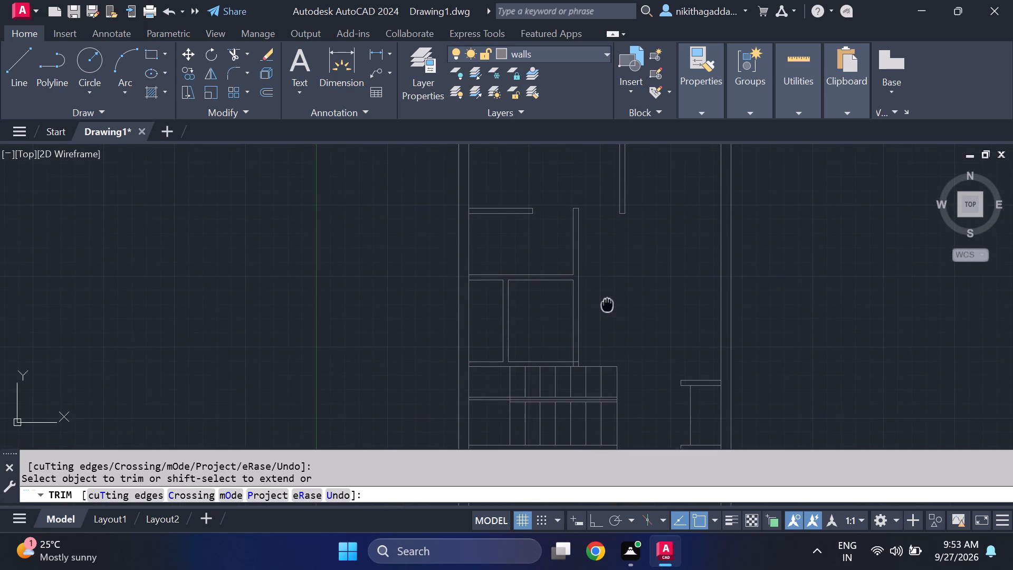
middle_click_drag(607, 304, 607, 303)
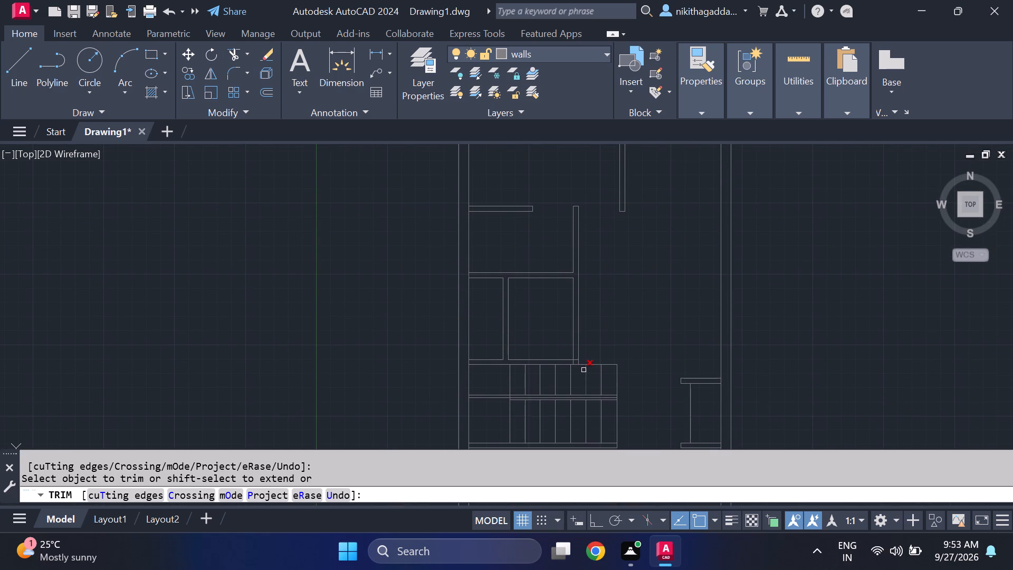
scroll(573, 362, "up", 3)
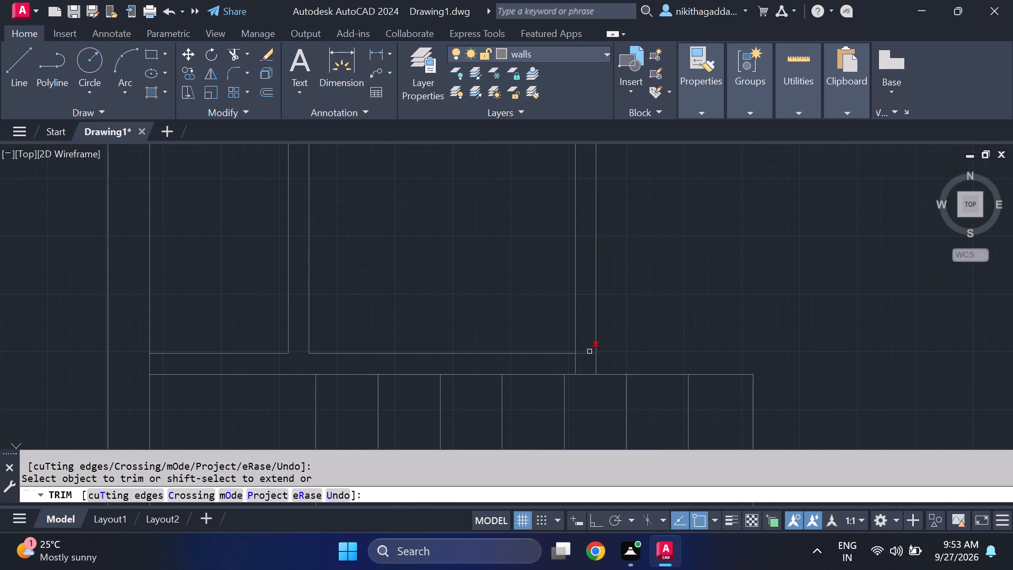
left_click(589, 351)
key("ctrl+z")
Trim the middle vertical partition's left line between the two horizontal wall lines just above the staircase.
scroll(544, 350, "down", 3)
middle_click_drag(556, 389, 558, 383)
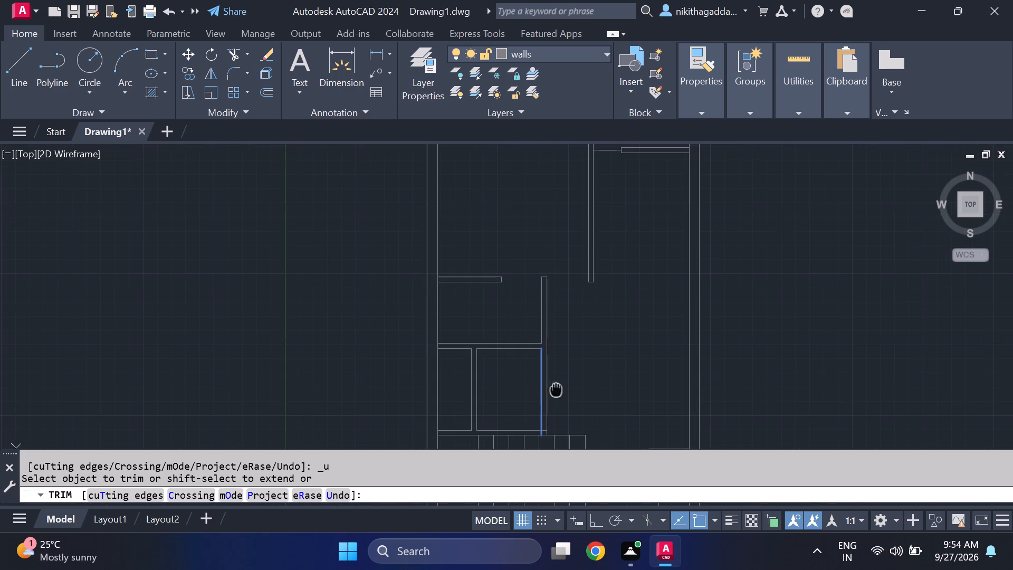
middle_click_drag(558, 383, 572, 314)
scroll(549, 377, "up", 4)
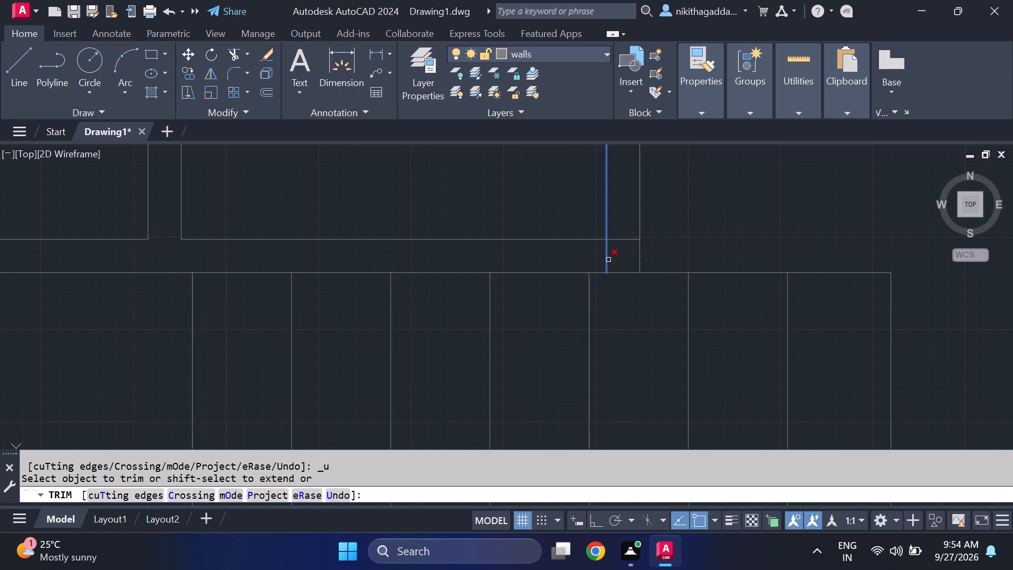
left_click(608, 260)
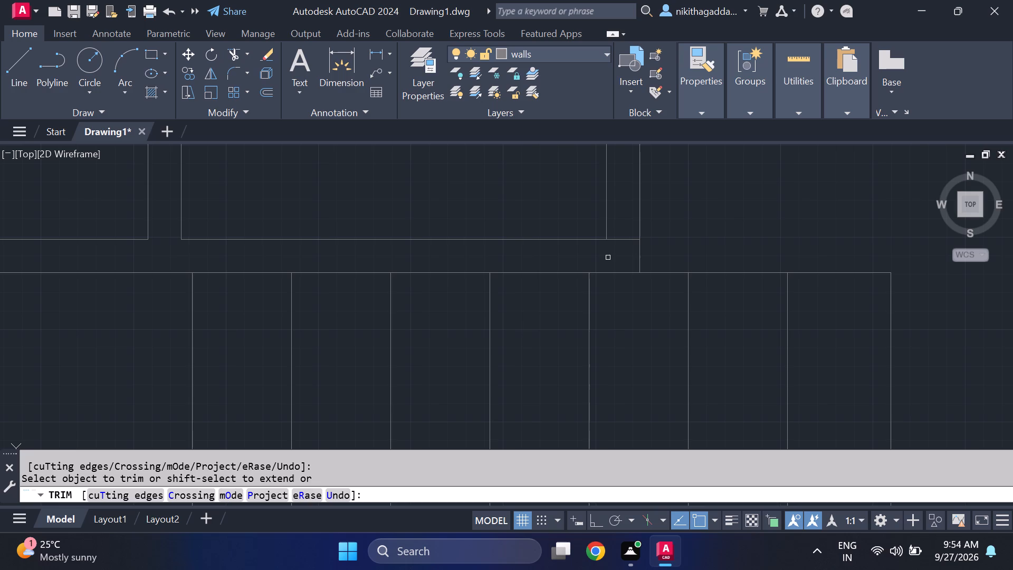
scroll(607, 259, "down", 4)
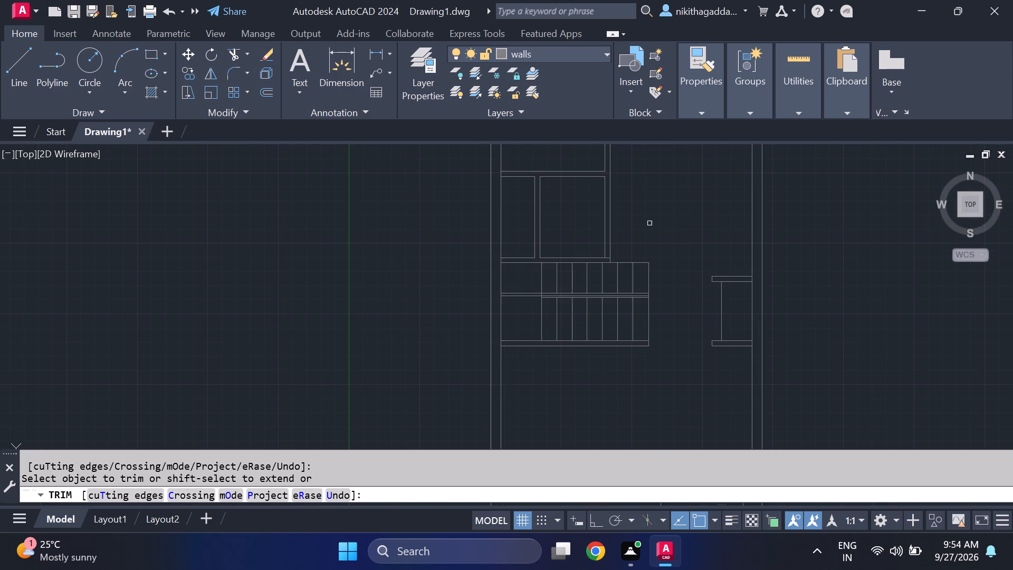
scroll(602, 260, "up", 2)
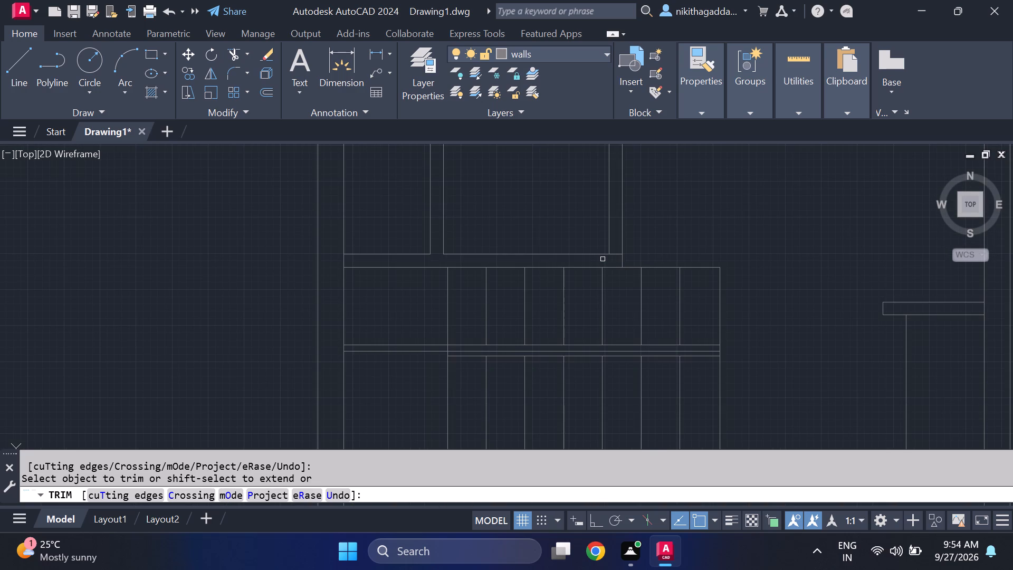
scroll(618, 227, "up", 1)
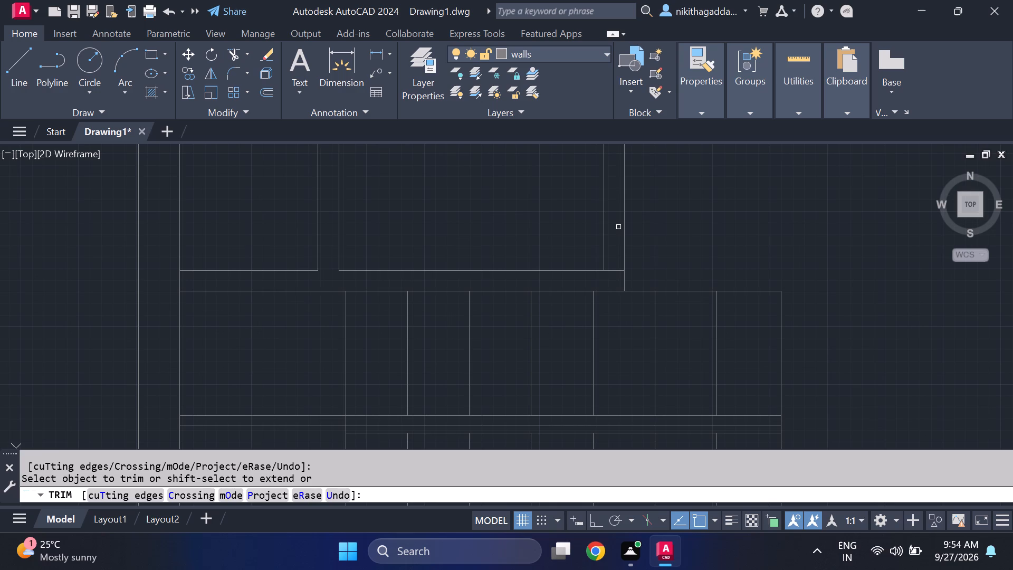
scroll(619, 227, "down", 3)
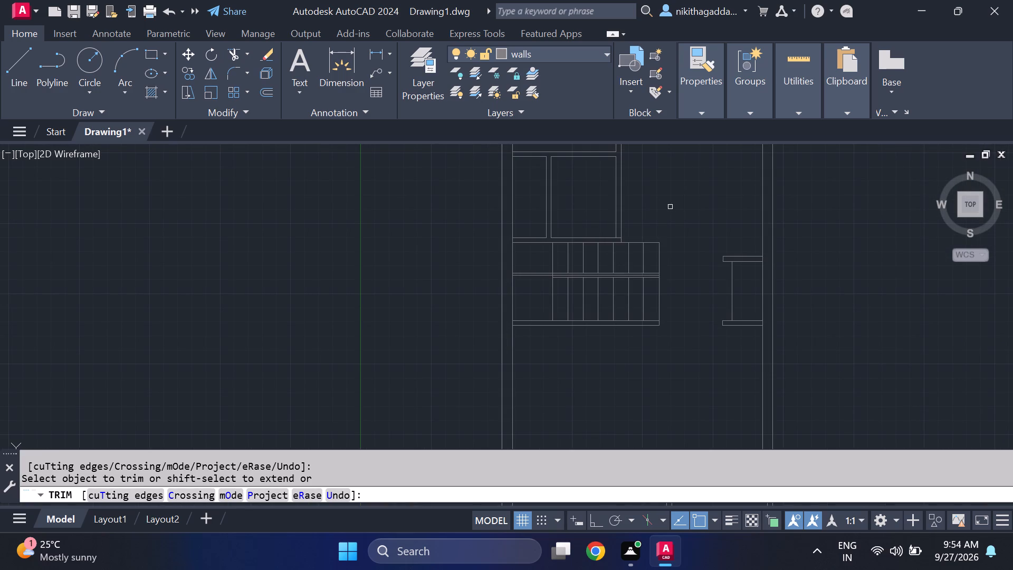
middle_click_drag(644, 203, 647, 249)
middle_click_drag(647, 268, 647, 291)
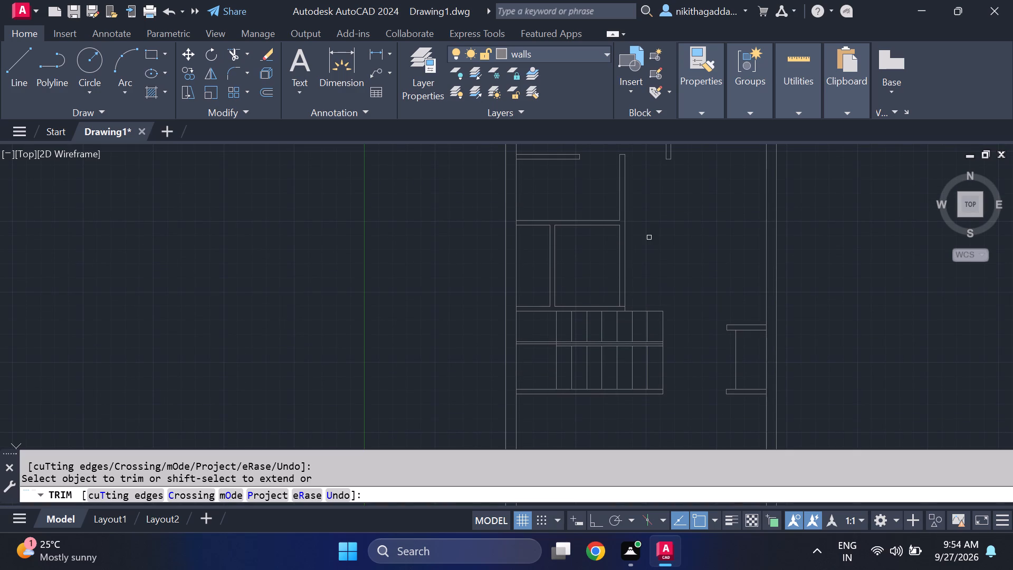
middle_click_drag(649, 237, 662, 336)
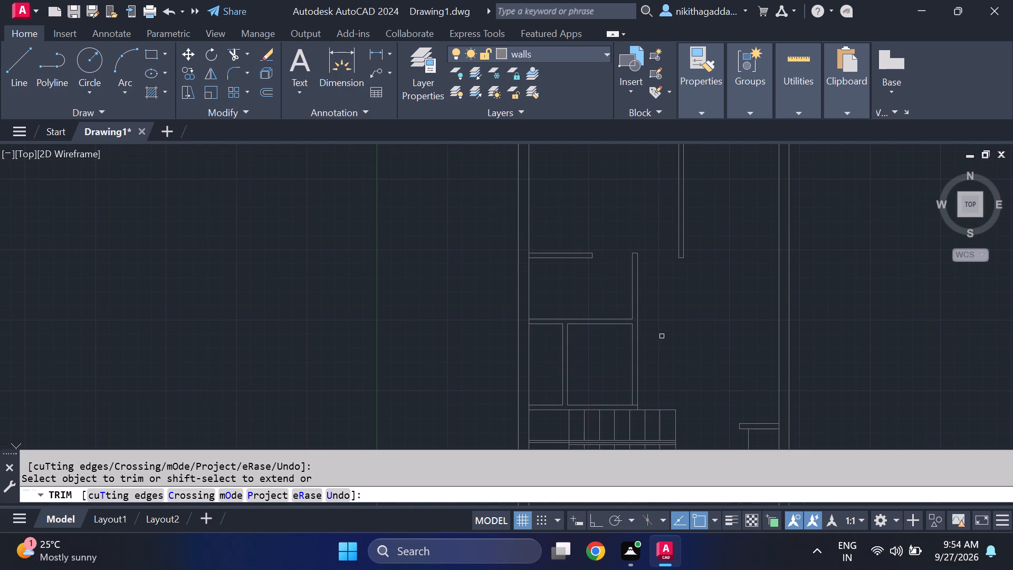
key("Escape")
Draw a horizontal line from the midpoint of the upper-left partition stub's end to the top-right room's vertical partition.
key("l")
key("Return")
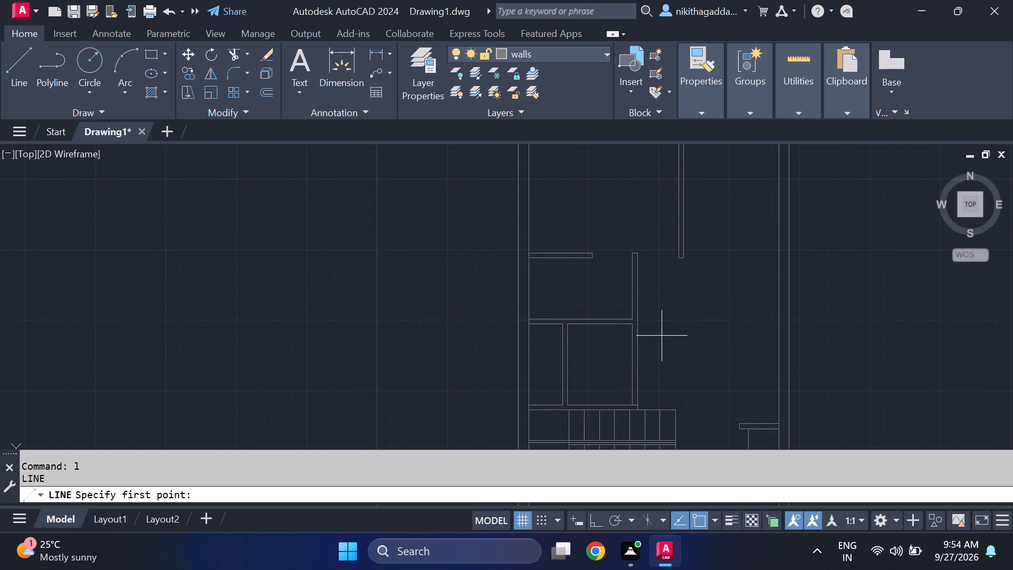
scroll(609, 208, "up", 2)
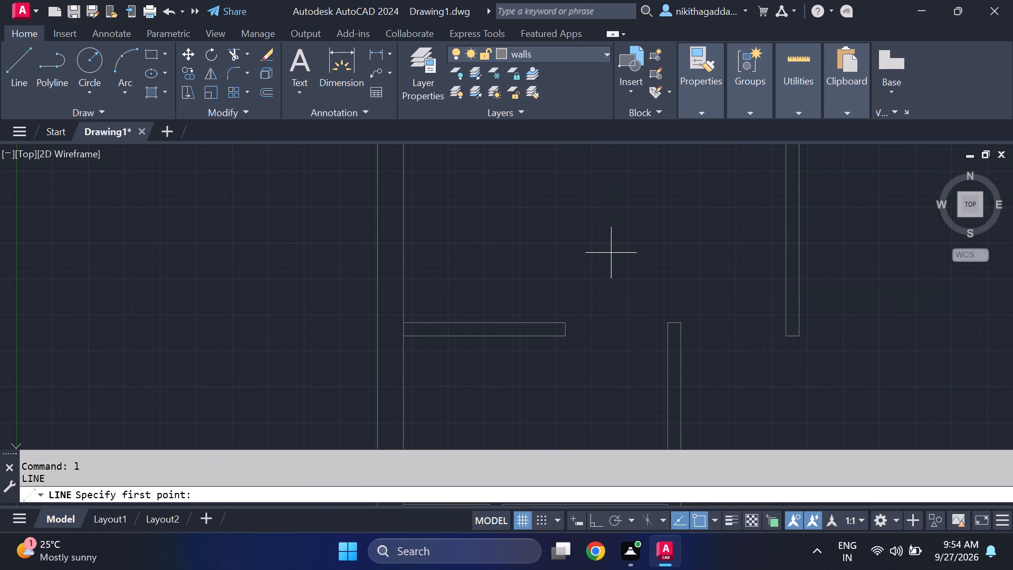
left_click(568, 330)
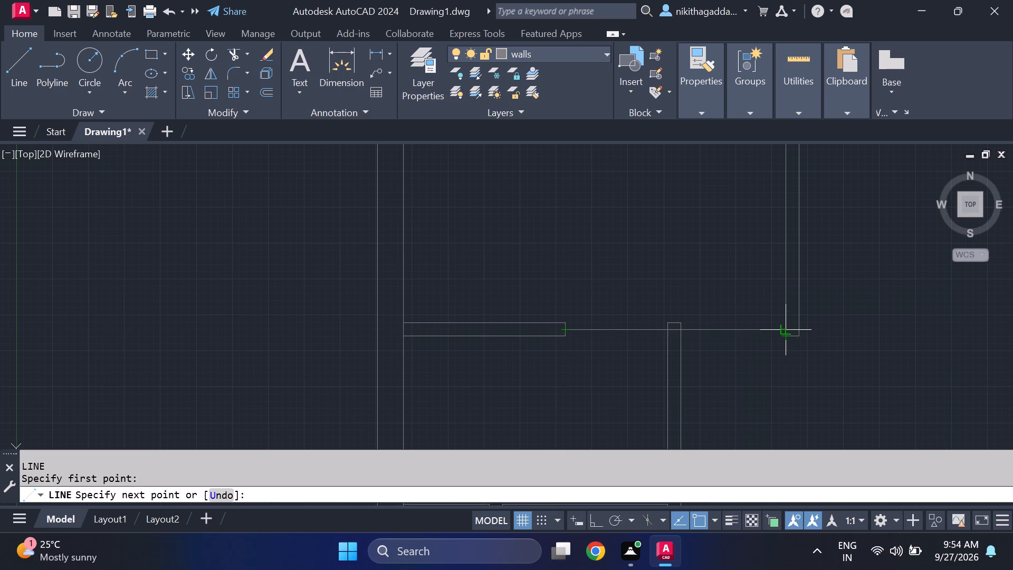
left_click(782, 327)
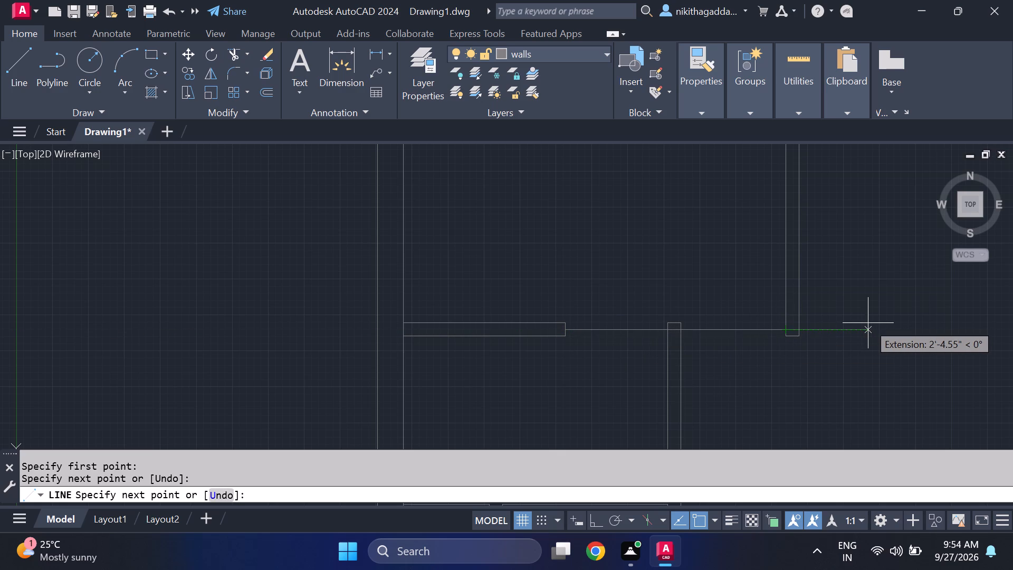
key("Escape")
Draw a short horizontal line across the middle vertical partition, at the midpoint of its left line beside the room above the staircase.
scroll(824, 363, "down", 3)
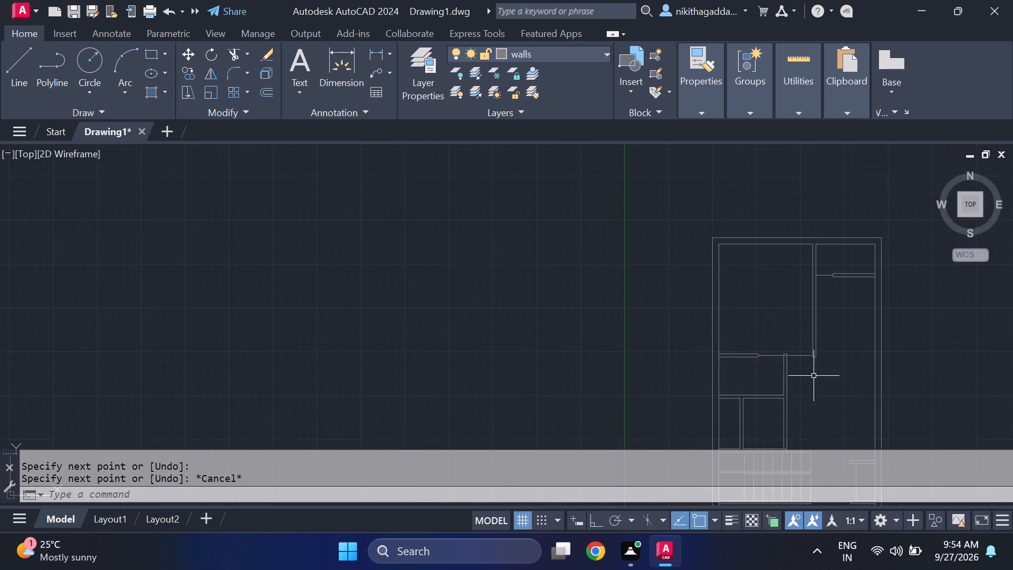
middle_click_drag(807, 382, 764, 299)
middle_click(763, 298)
scroll(754, 334, "up", 2)
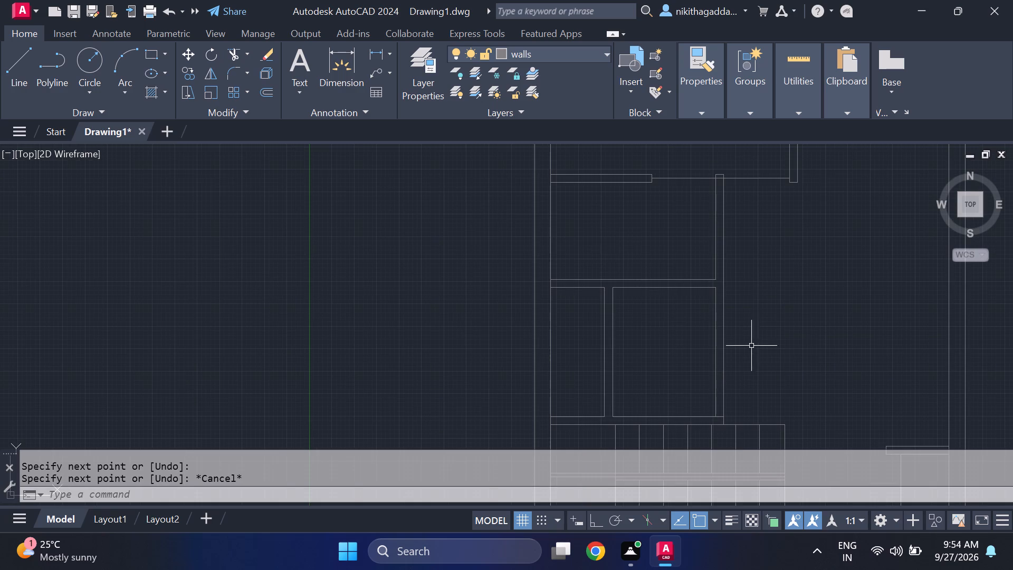
middle_click_drag(756, 349, 749, 279)
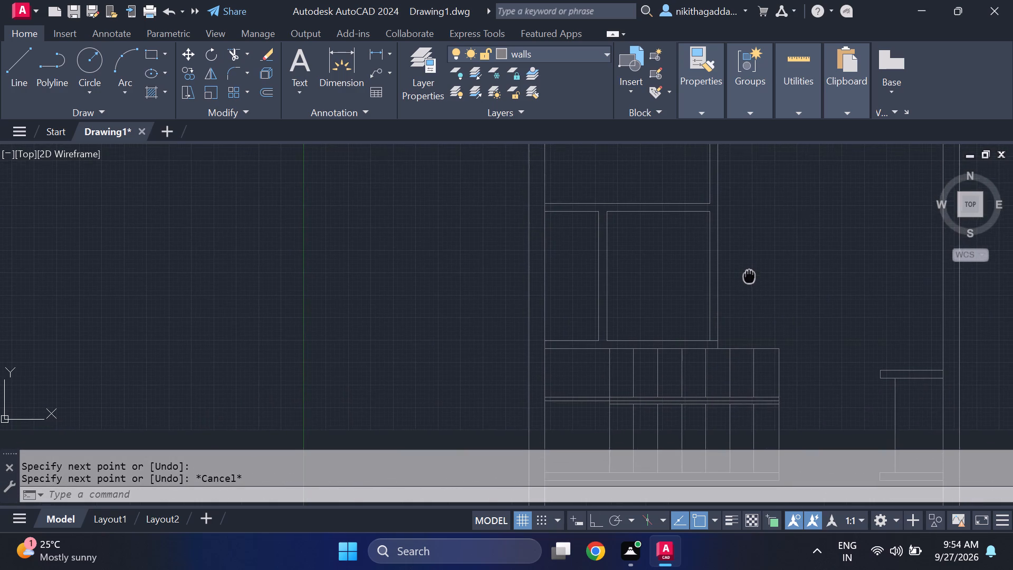
middle_click_drag(749, 279, 728, 311)
middle_click(728, 311)
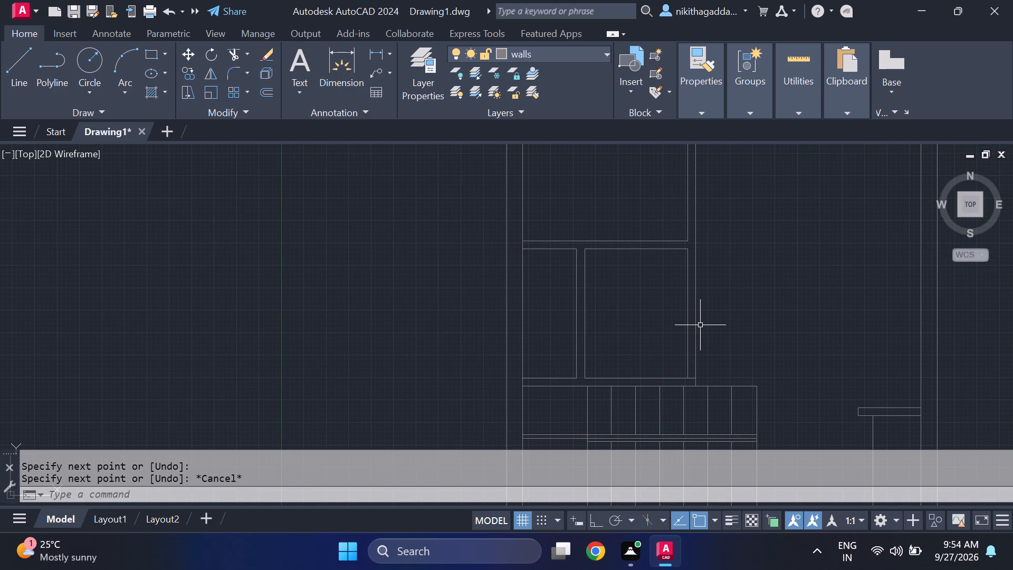
key("l")
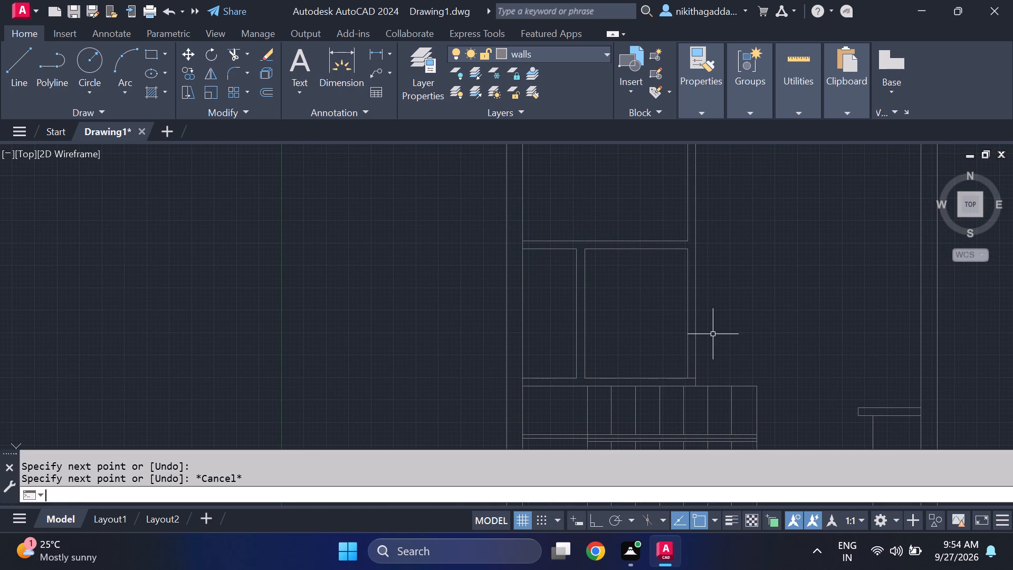
key("Return")
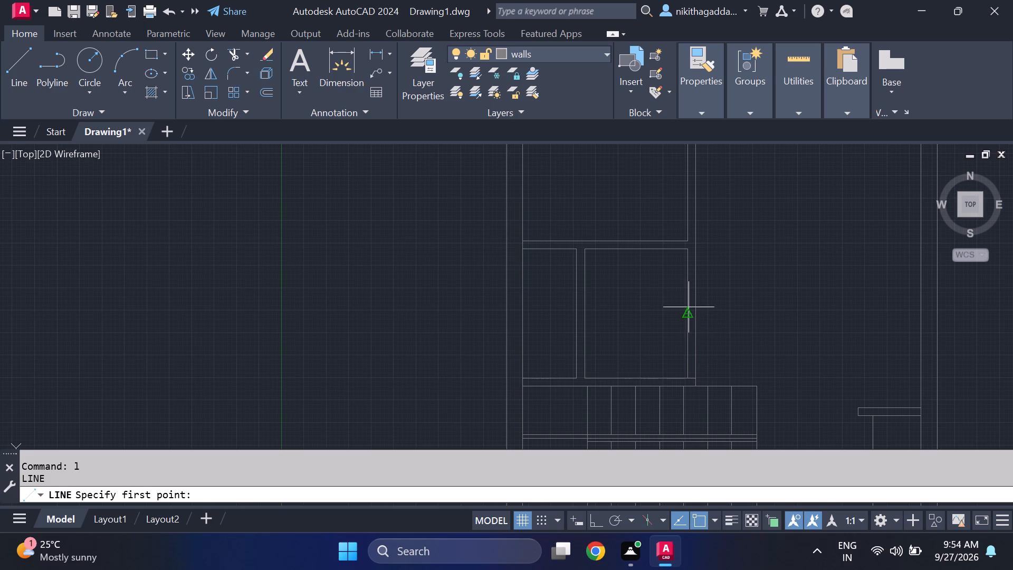
left_click(689, 307)
left_click(698, 318)
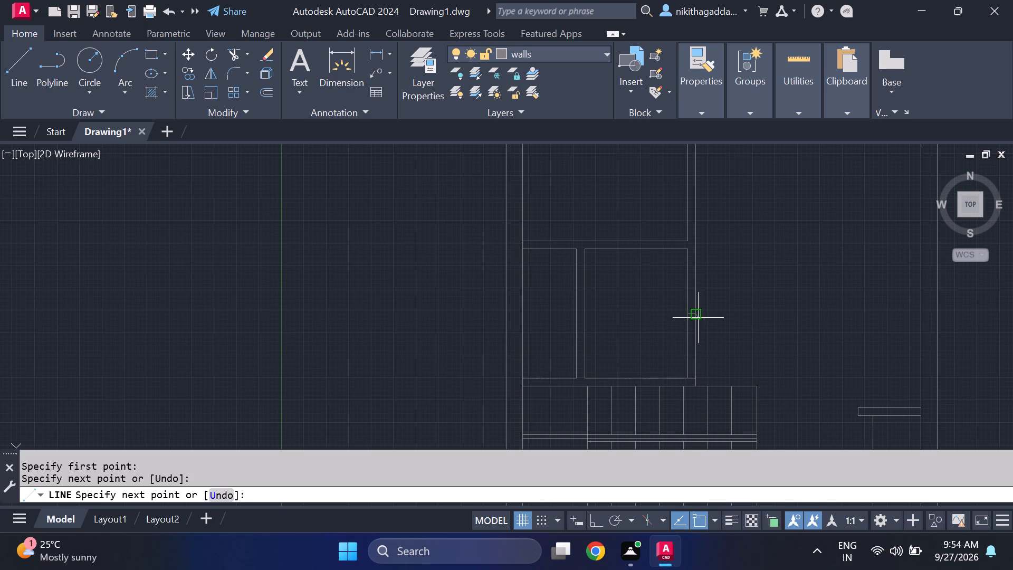
key("Escape")
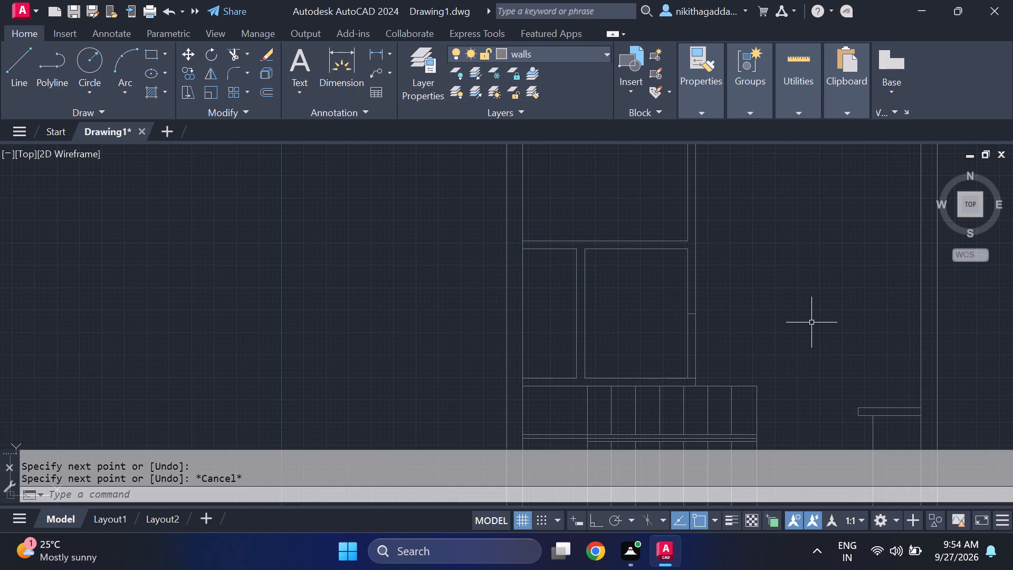
Trim both lines of the middle vertical partition below the short cross line to open a doorway above the staircase.
type("tr")
key("Return")
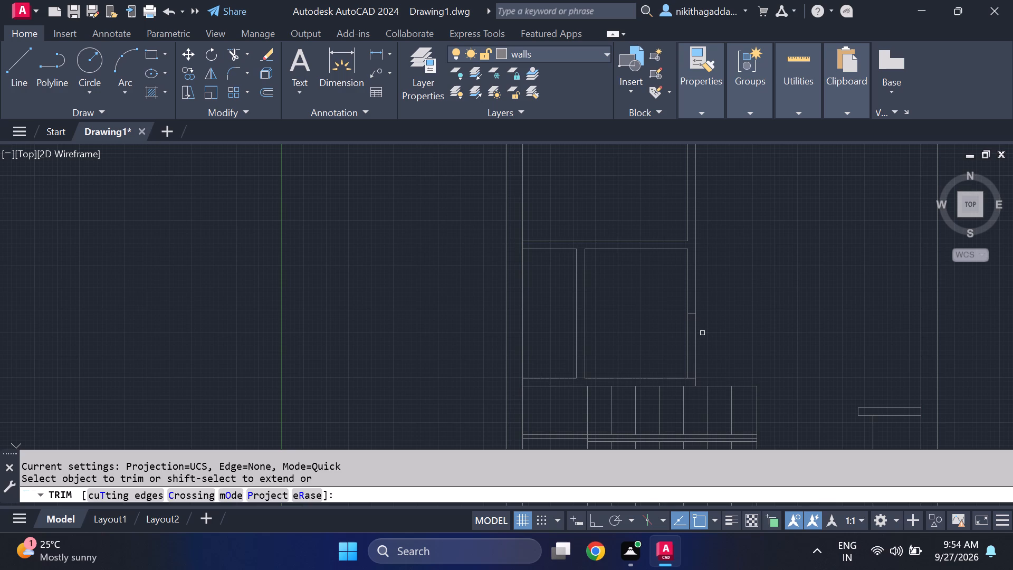
left_click_drag(700, 335, 666, 353)
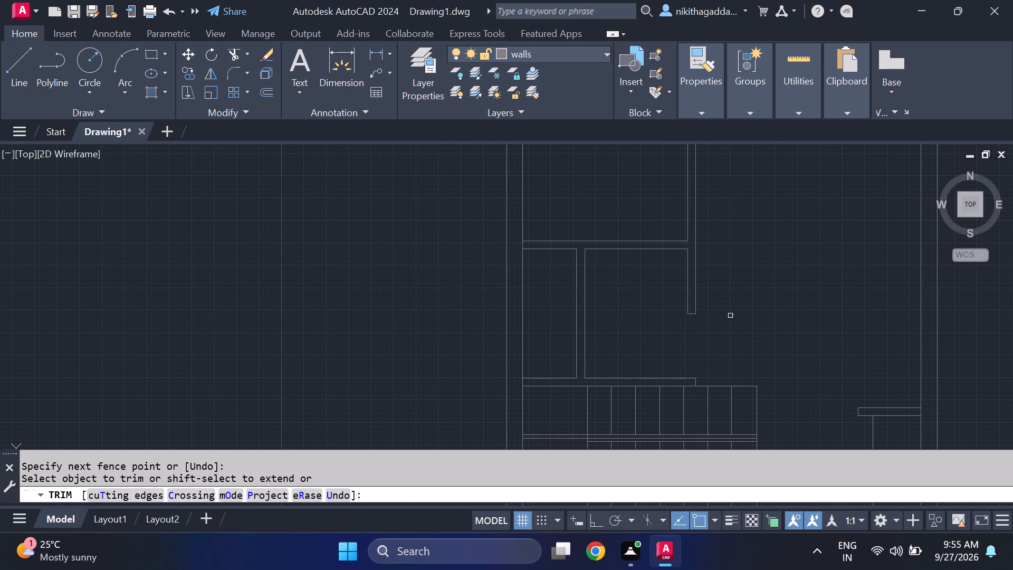
key("Escape")
Draw a vertical line from the midpoint of the partition's cut end down to the horizontal wall above the staircase.
key("l")
key("Return")
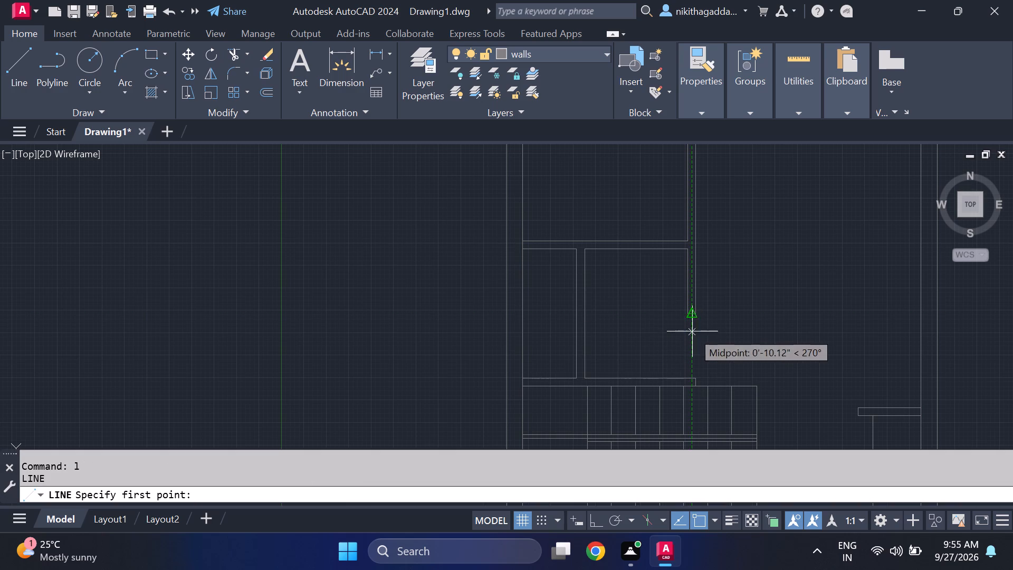
scroll(691, 319, "up", 3)
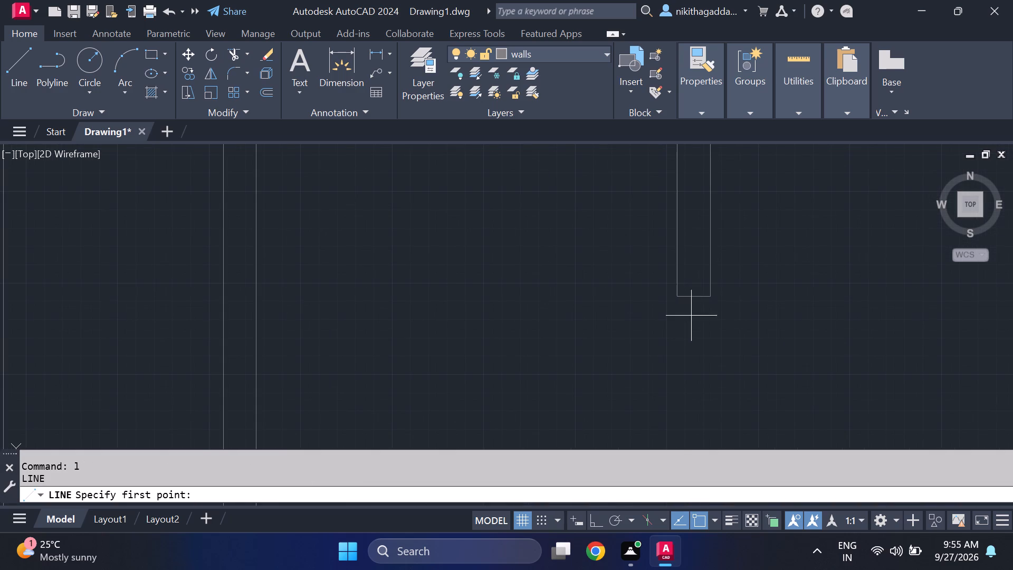
left_click(693, 296)
scroll(705, 396, "down", 2)
middle_click_drag(704, 407, 708, 303)
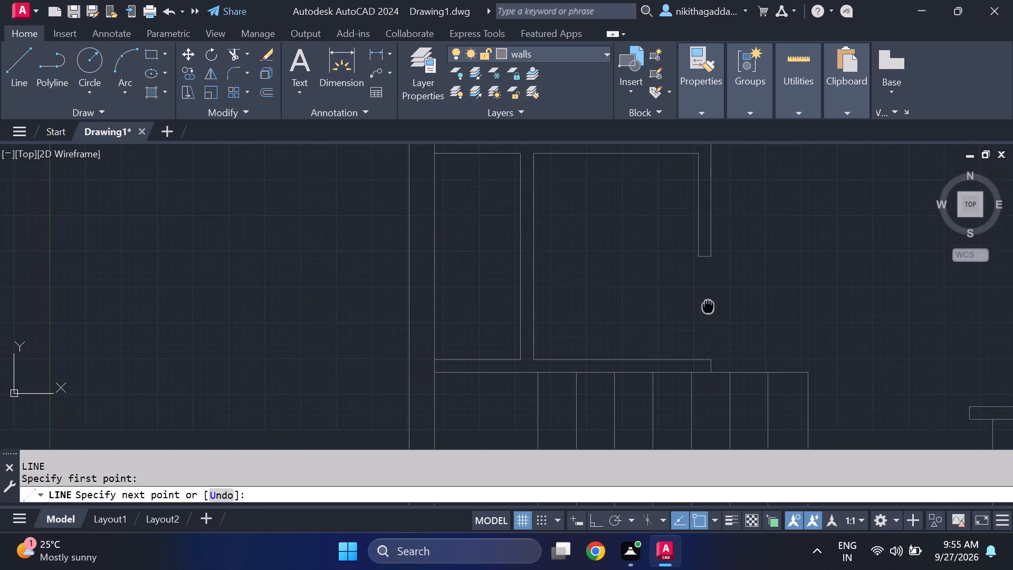
middle_click_drag(708, 303, 708, 288)
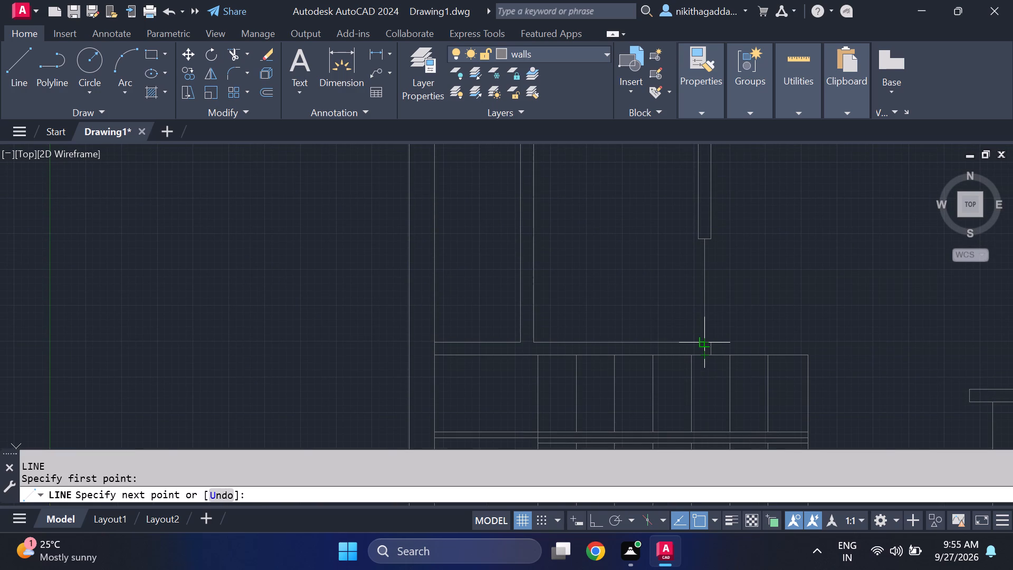
left_click(704, 340)
key("Escape")
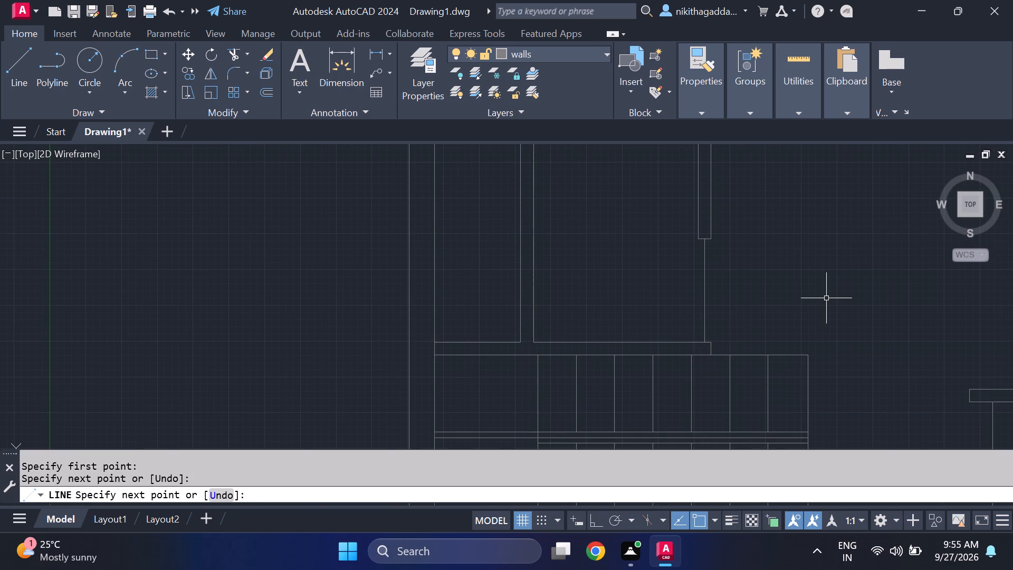
Examine the floor plan around the staircase, the small rooms above it and the upper rooms.
scroll(611, 360, "down", 4)
scroll(658, 336, "up", 1)
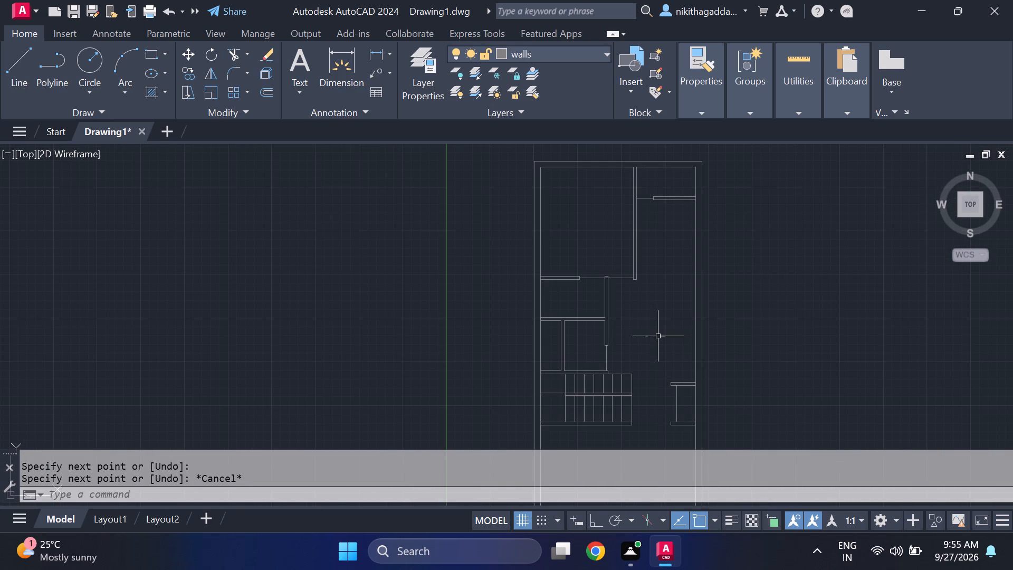
scroll(690, 272, "down", 1)
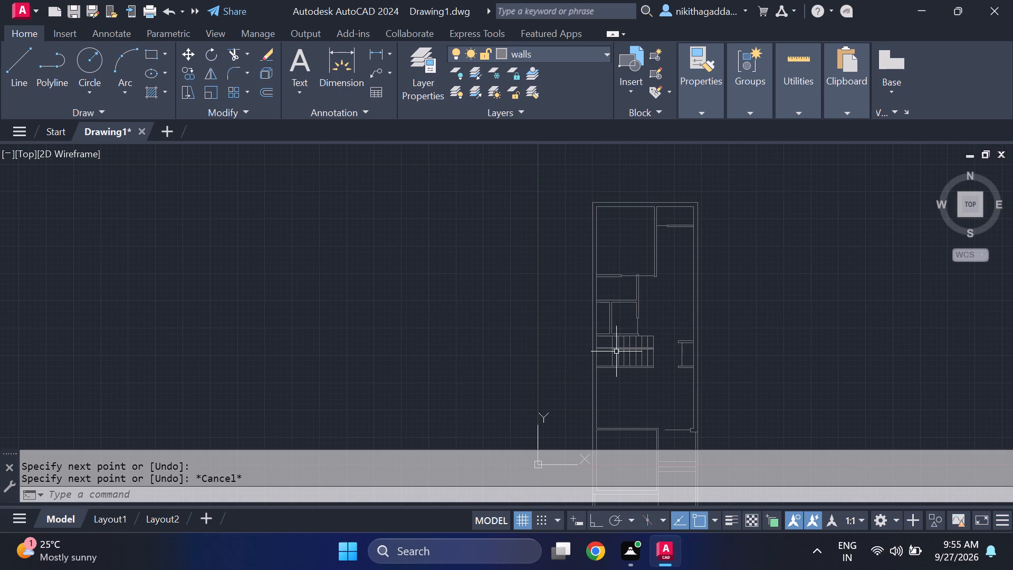
scroll(618, 348, "up", 3)
middle_click_drag(618, 348, 372, 379)
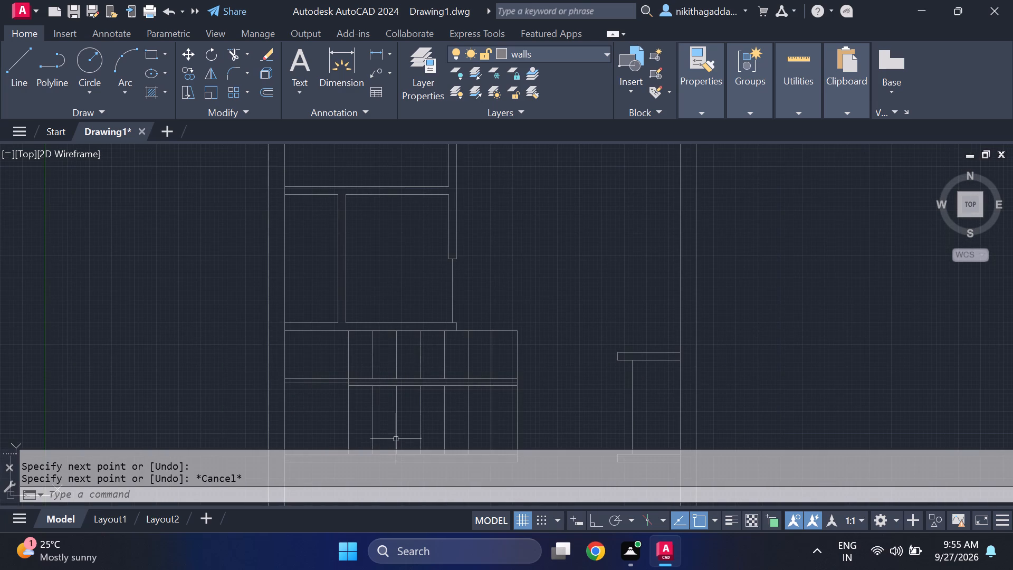
scroll(397, 438, "down", 2)
middle_click_drag(408, 423, 379, 384)
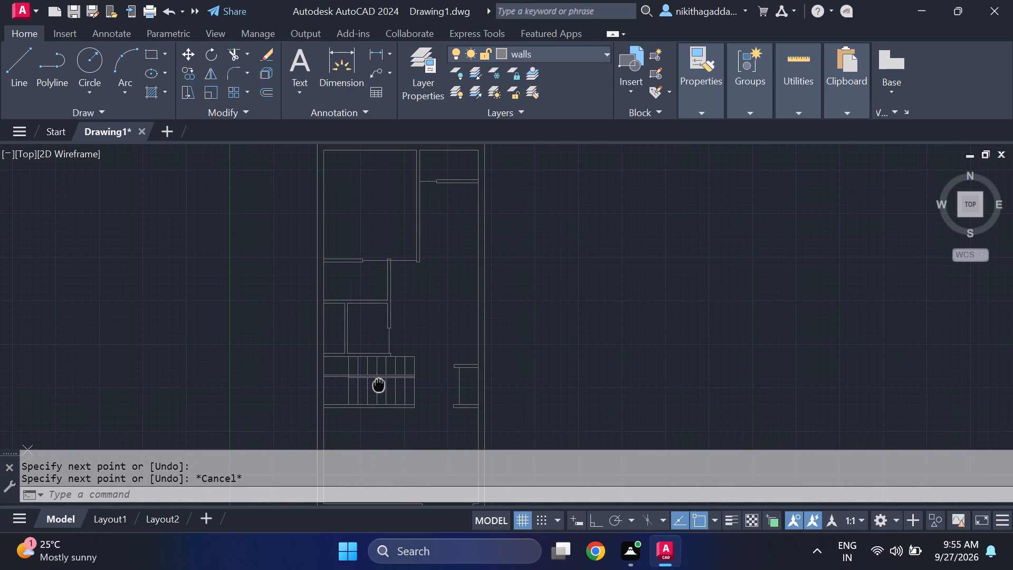
scroll(491, 275, "down", 1)
middle_click_drag(489, 275, 448, 305)
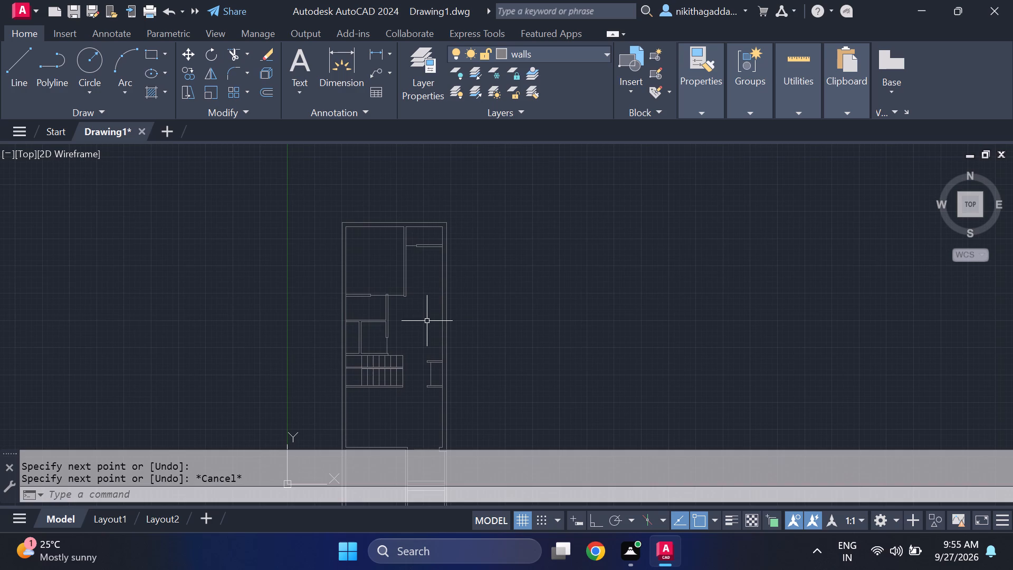
scroll(421, 338, "down", 1)
middle_click_drag(426, 359, 416, 338)
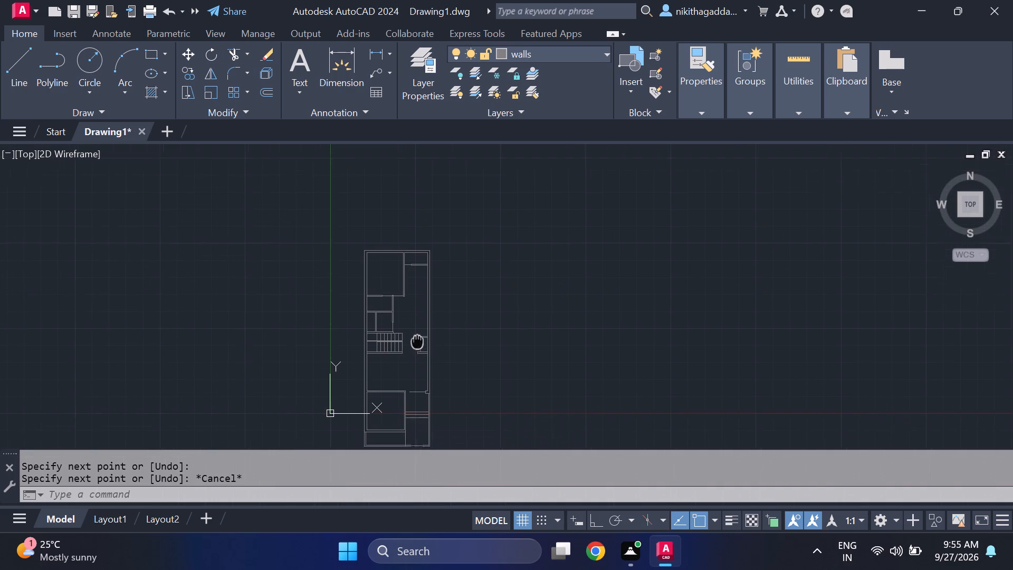
middle_click_drag(416, 338, 403, 303)
middle_click(403, 302)
Measure the vertical distance from the line across the upper opening to the staircase's upper edge with a linear dimension.
scroll(399, 232, "up", 2)
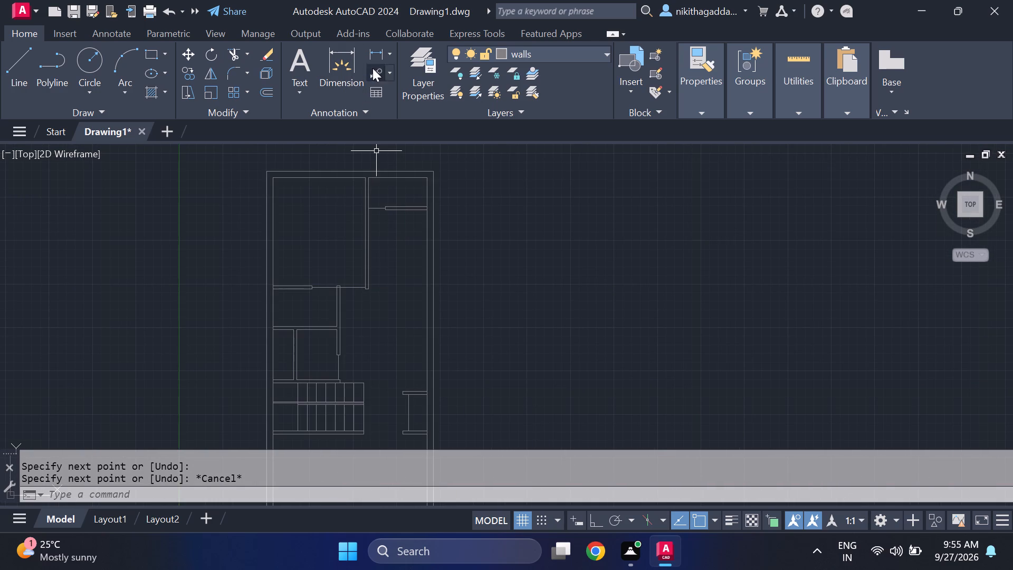
left_click(378, 49)
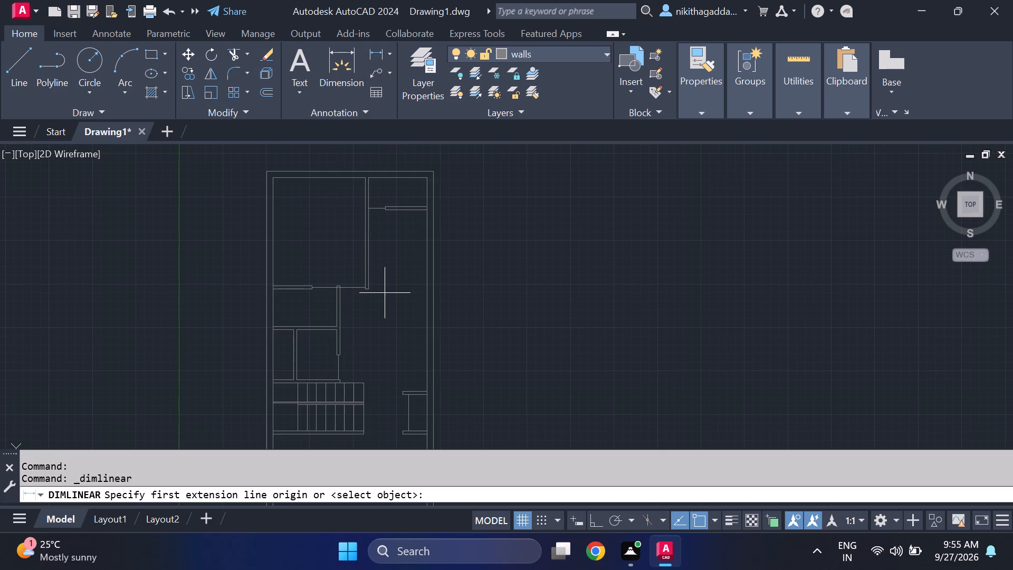
left_click(356, 290)
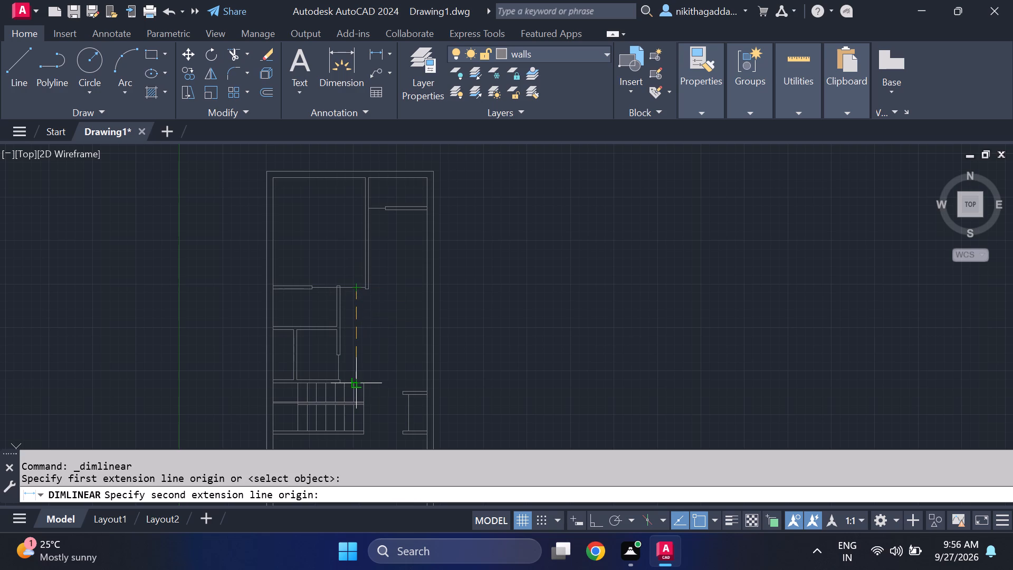
scroll(360, 387, "up", 3)
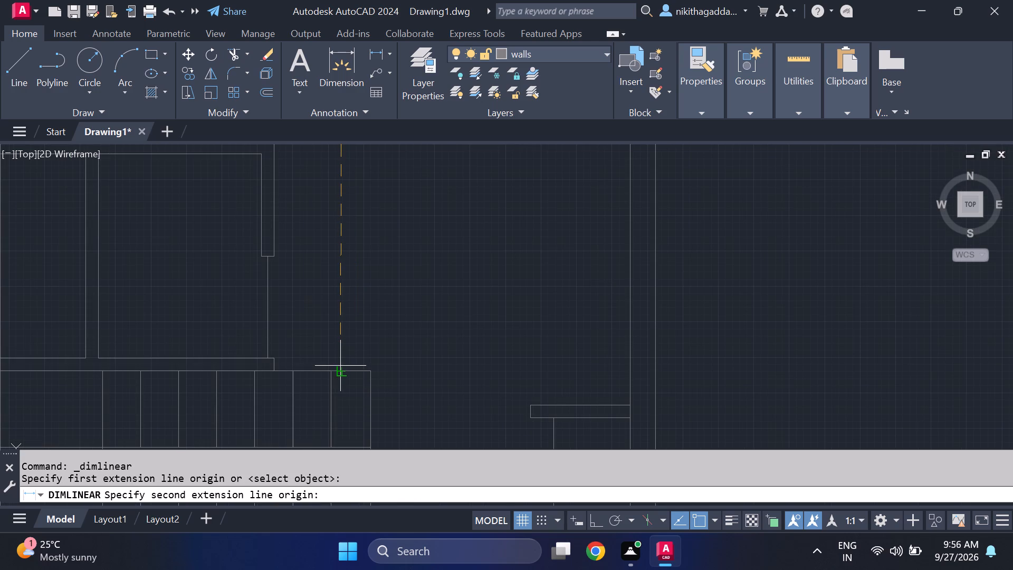
left_click(340, 366)
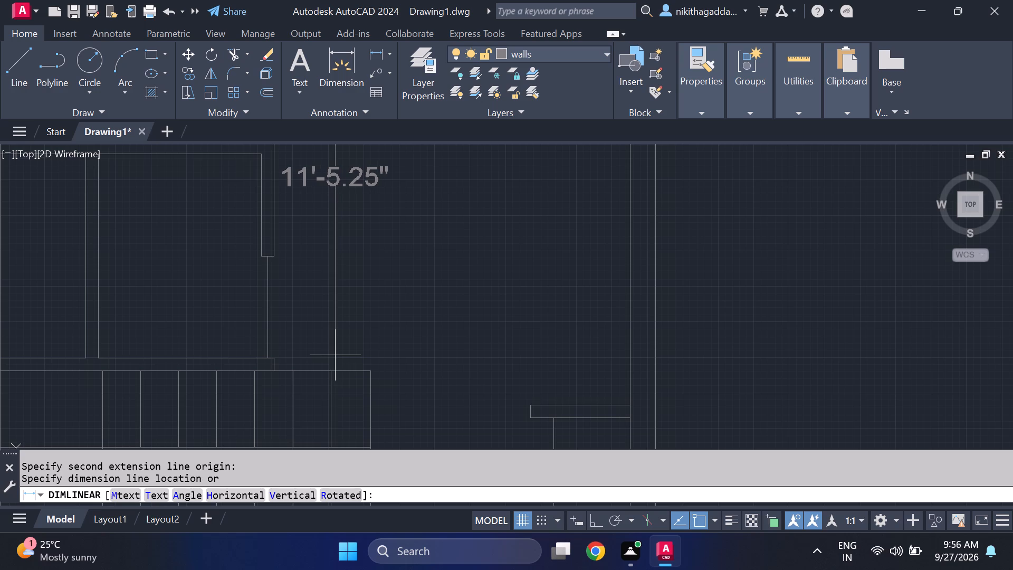
key("Escape")
Examine the whole floor plan, from the upper rooms and staircase down to the front boundary.
scroll(382, 343, "down", 2)
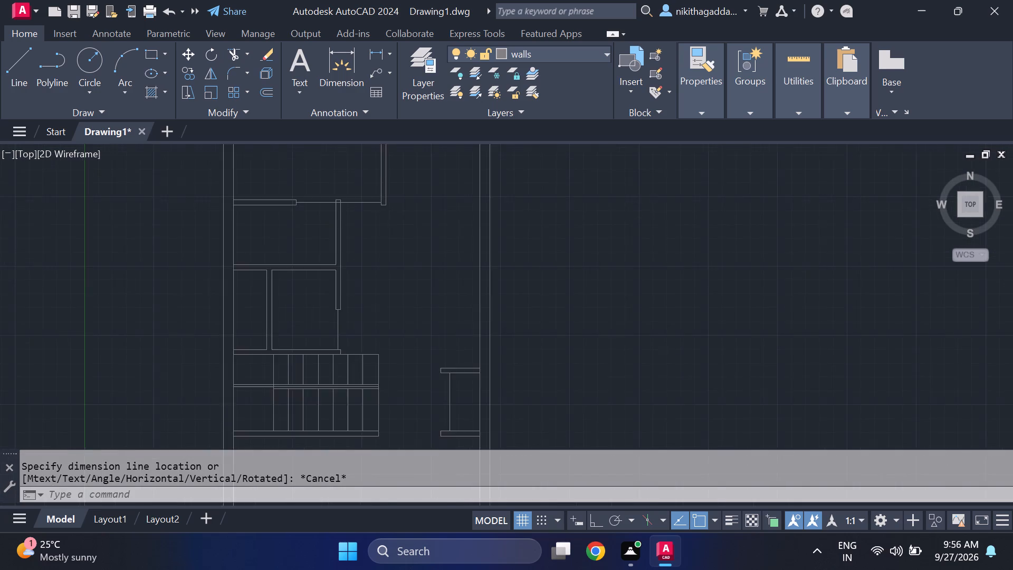
scroll(383, 346, "down", 3)
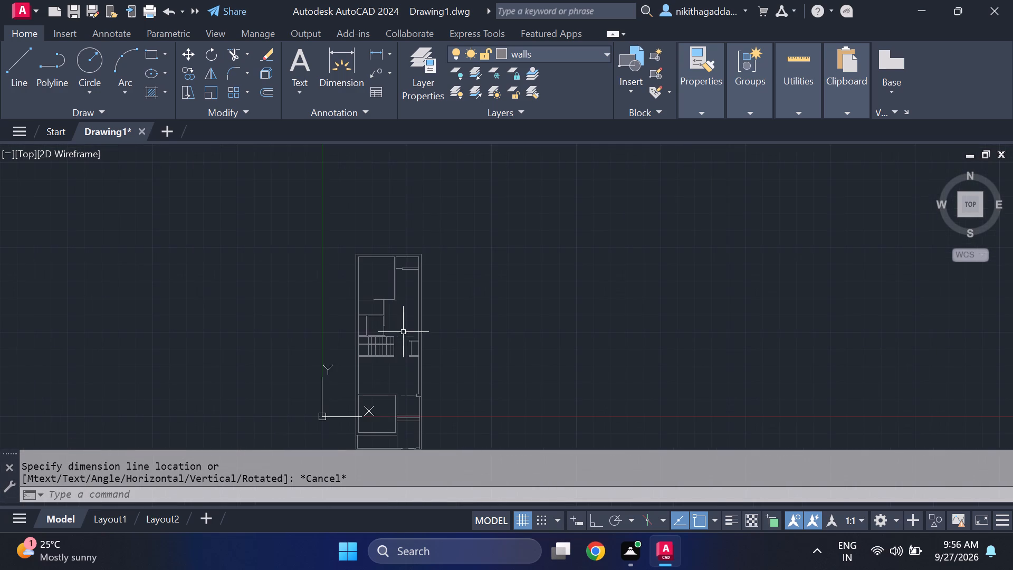
middle_click_drag(429, 352, 414, 303)
scroll(400, 333, "up", 2)
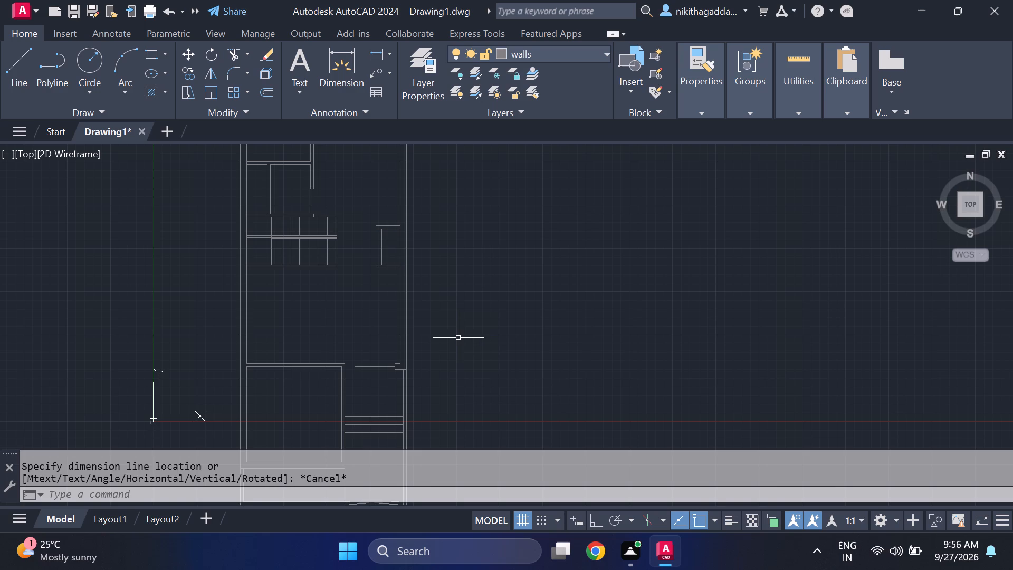
scroll(470, 326, "down", 2)
middle_click_drag(510, 320, 451, 312)
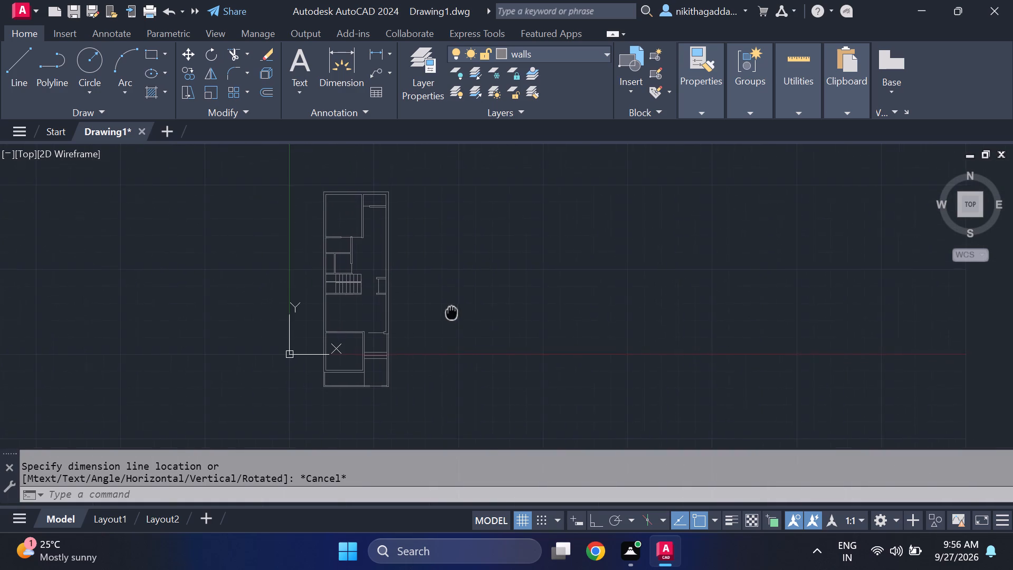
middle_click_drag(451, 312, 371, 350)
scroll(337, 355, "up", 1)
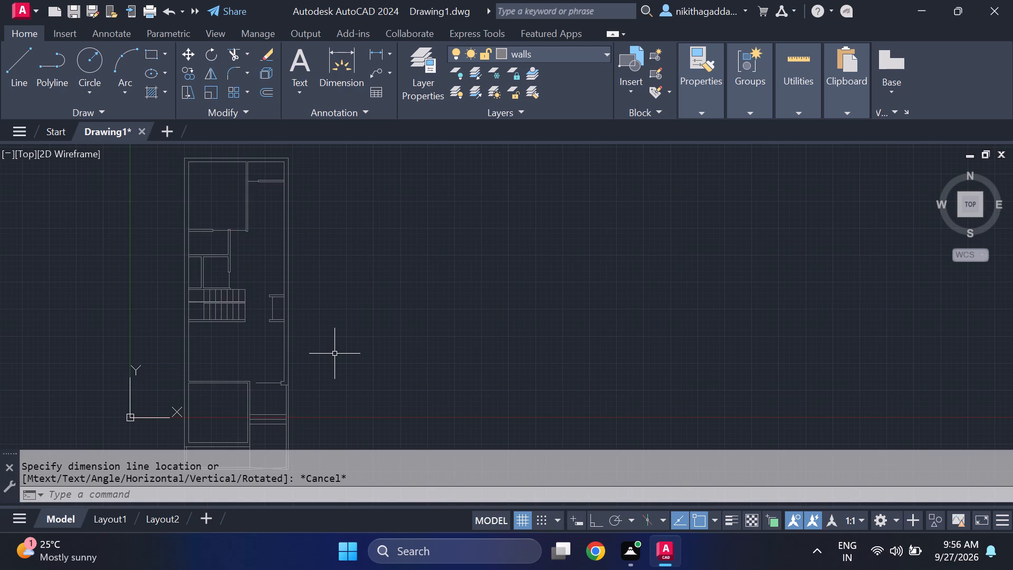
Draw a new outline's 20' top edge about 12' right of the existing plan, and its right edge down level with the plan's bottom.
key("l")
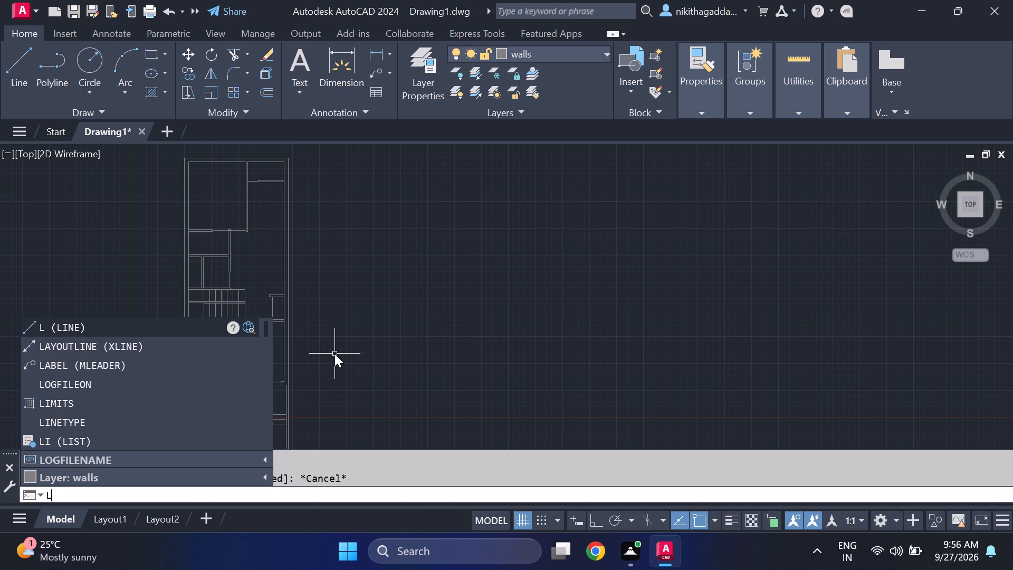
key("Return")
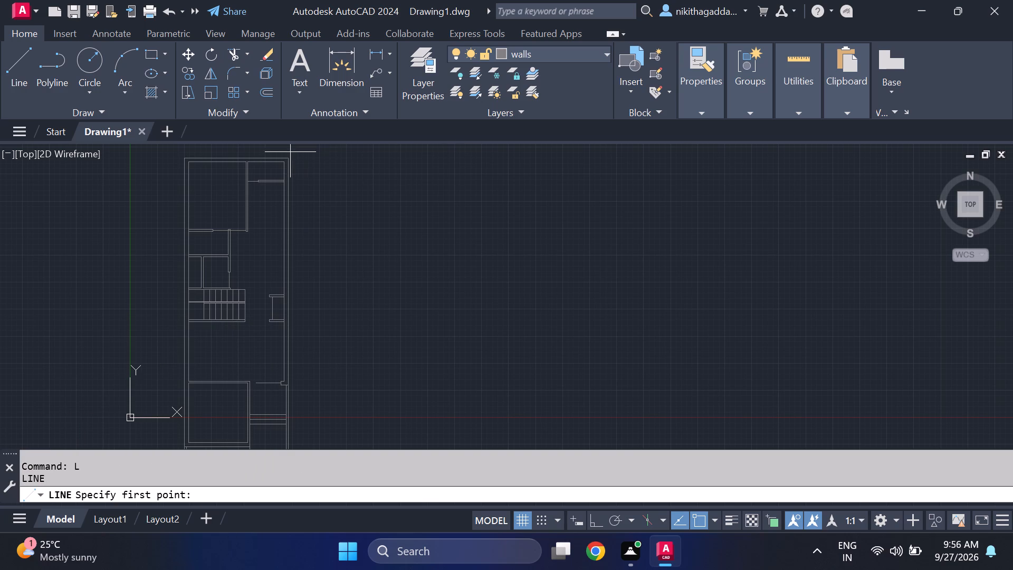
left_click(350, 160)
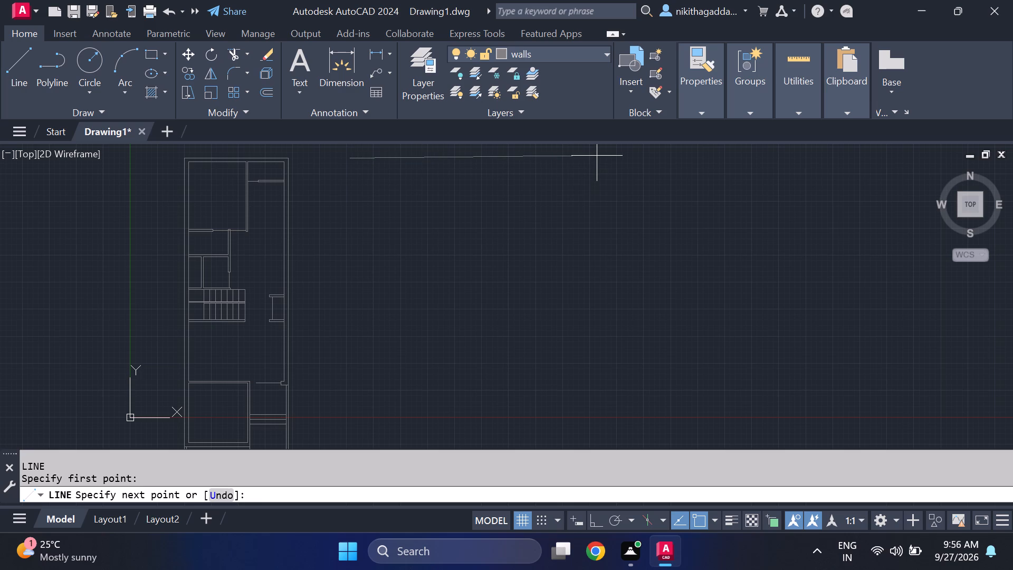
key("F8")
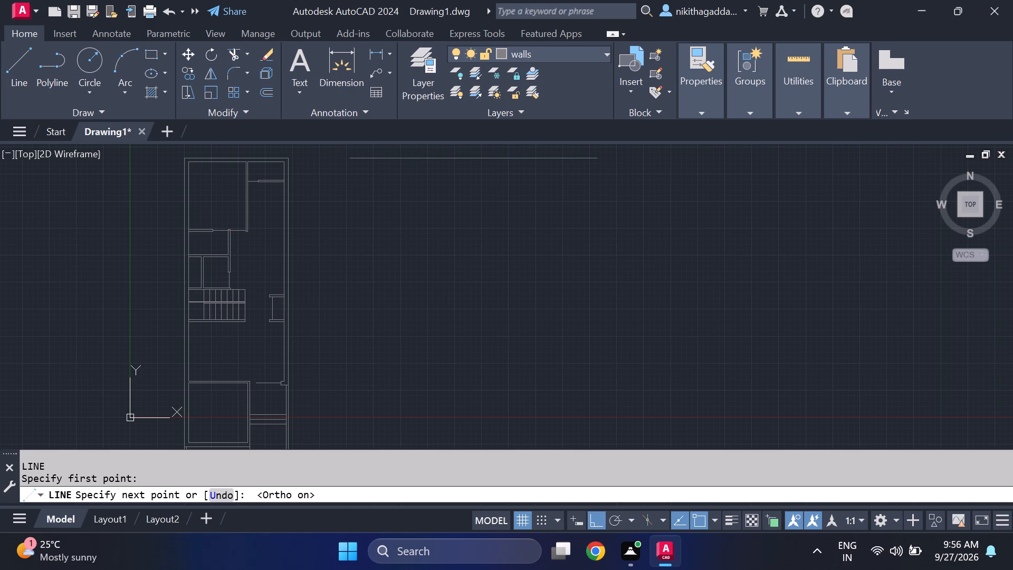
type("20'")
key("Return")
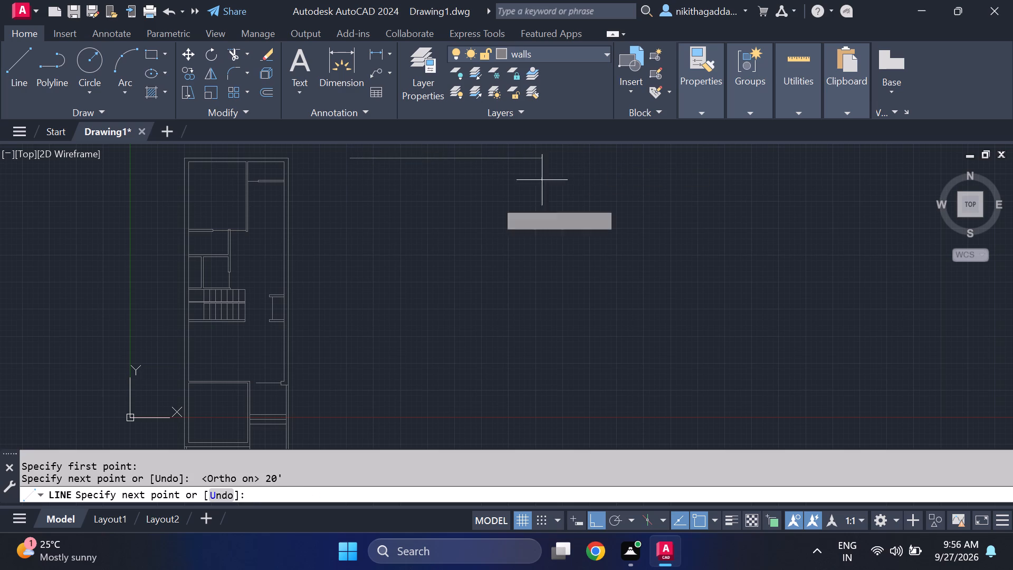
scroll(484, 366, "down", 3)
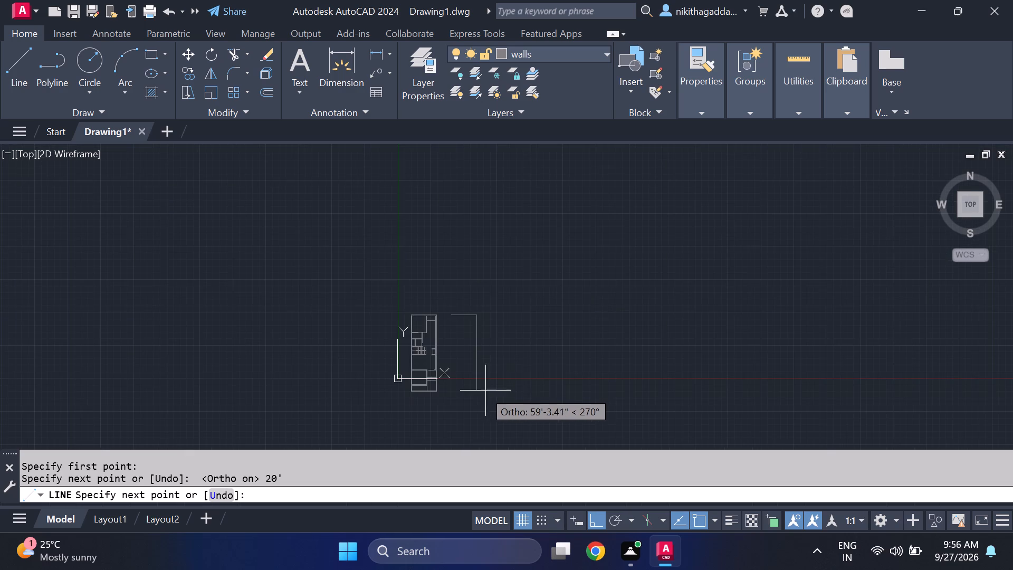
scroll(476, 391, "up", 3)
middle_click_drag(452, 389, 478, 452)
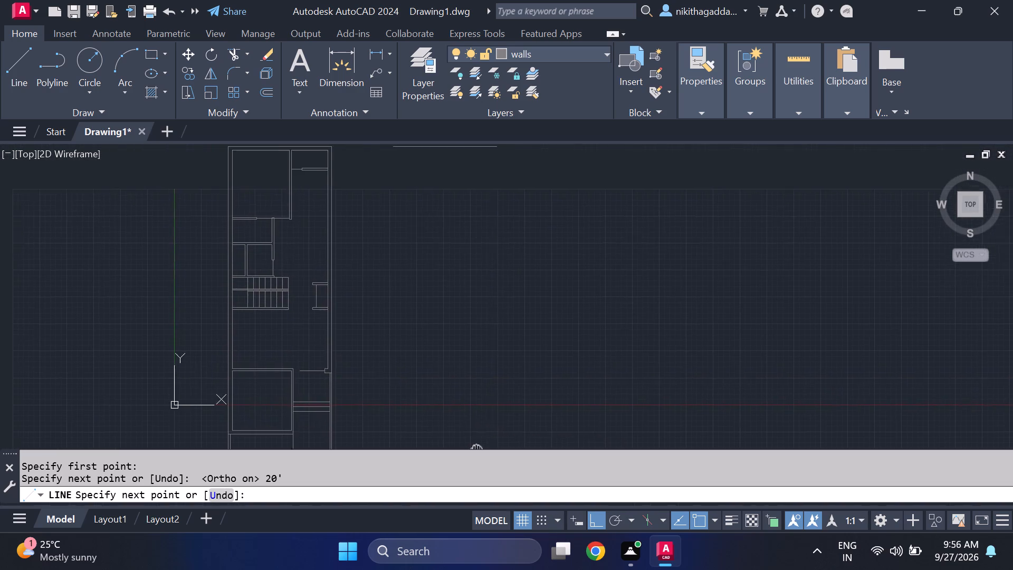
middle_click_drag(478, 452, 465, 387)
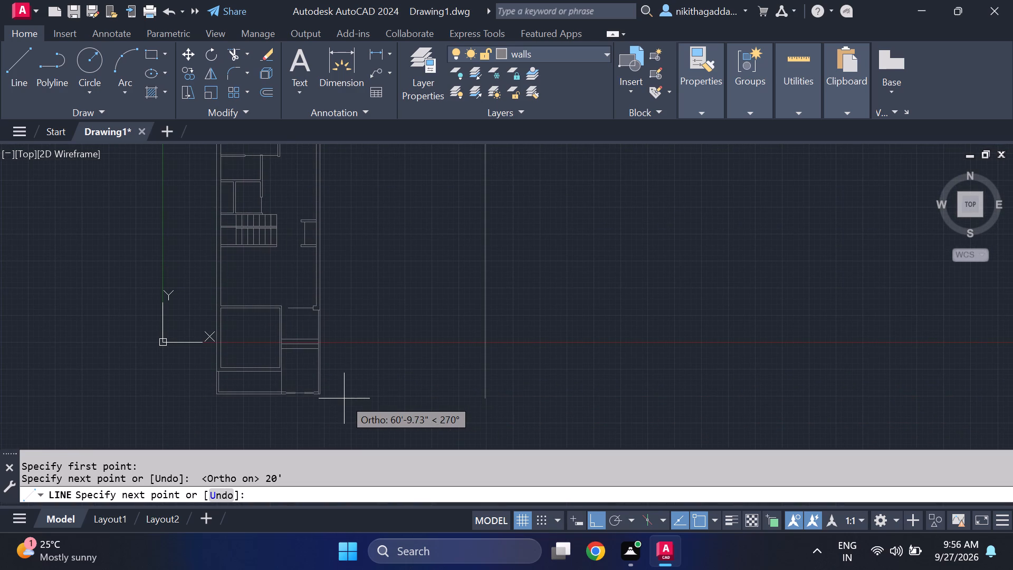
scroll(344, 398, "up", 1)
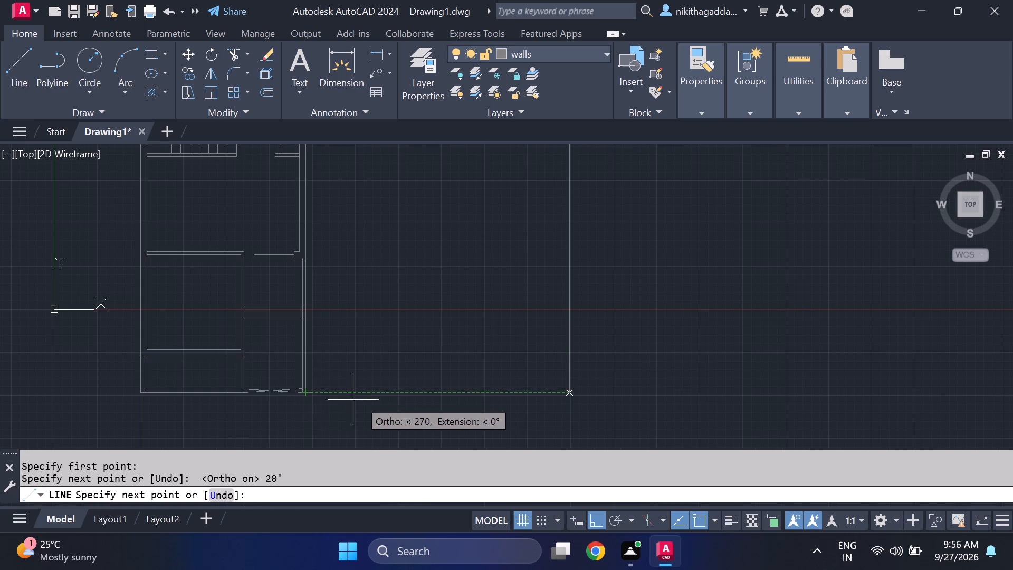
left_click(571, 394)
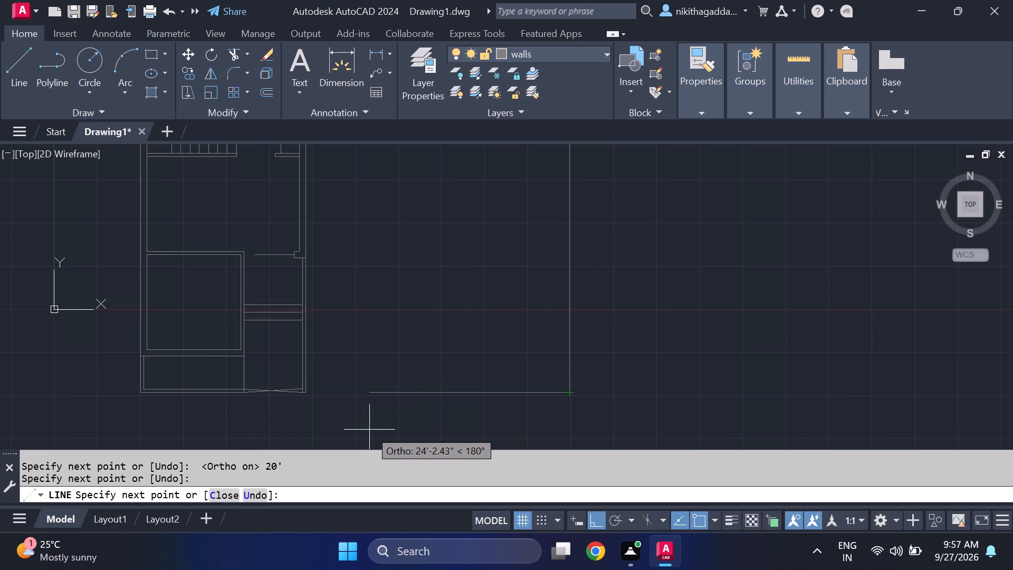
Complete the new outline with a 20' bottom edge and a left edge closing at the starting corner.
key("2")
type("0'")
key("Return")
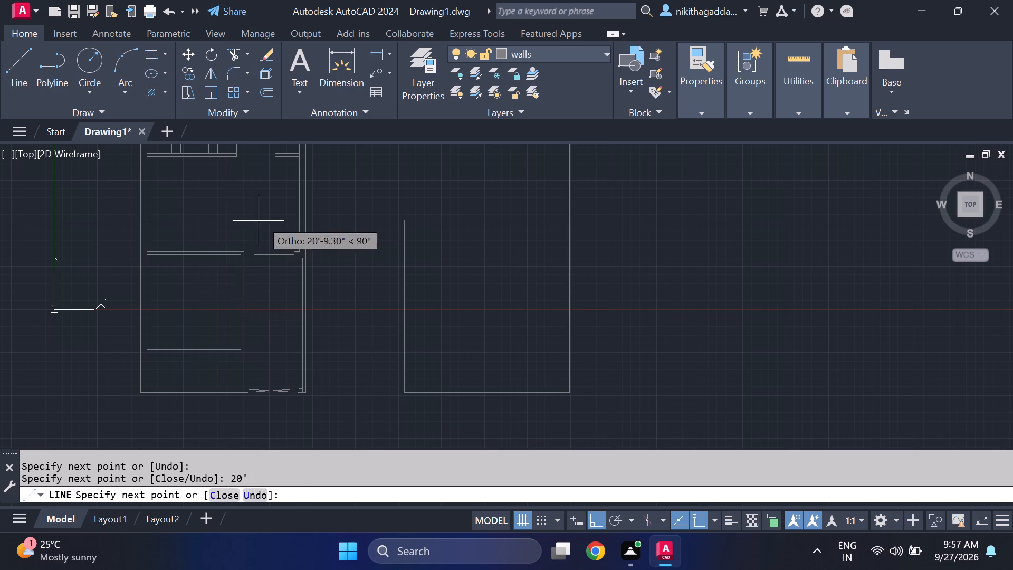
scroll(398, 240, "down", 1)
middle_click_drag(396, 237, 395, 245)
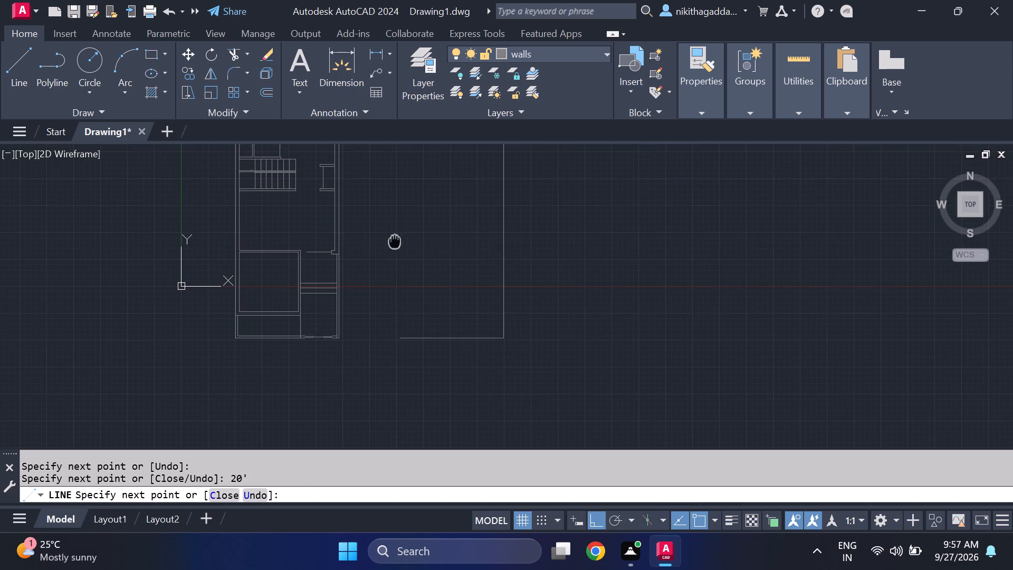
middle_click_drag(395, 245, 427, 324)
middle_click_drag(422, 263, 446, 362)
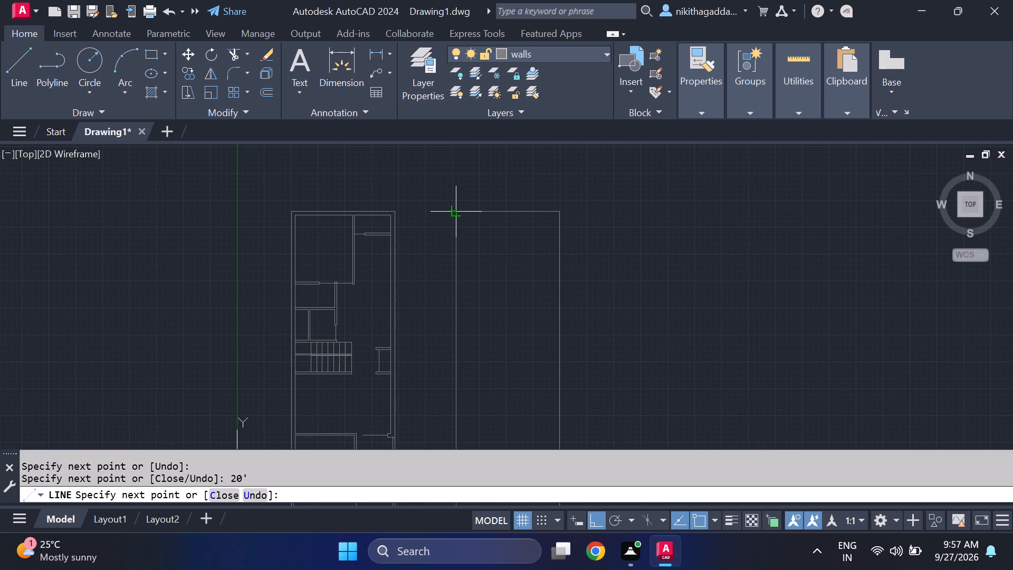
left_click(457, 215)
key("Escape")
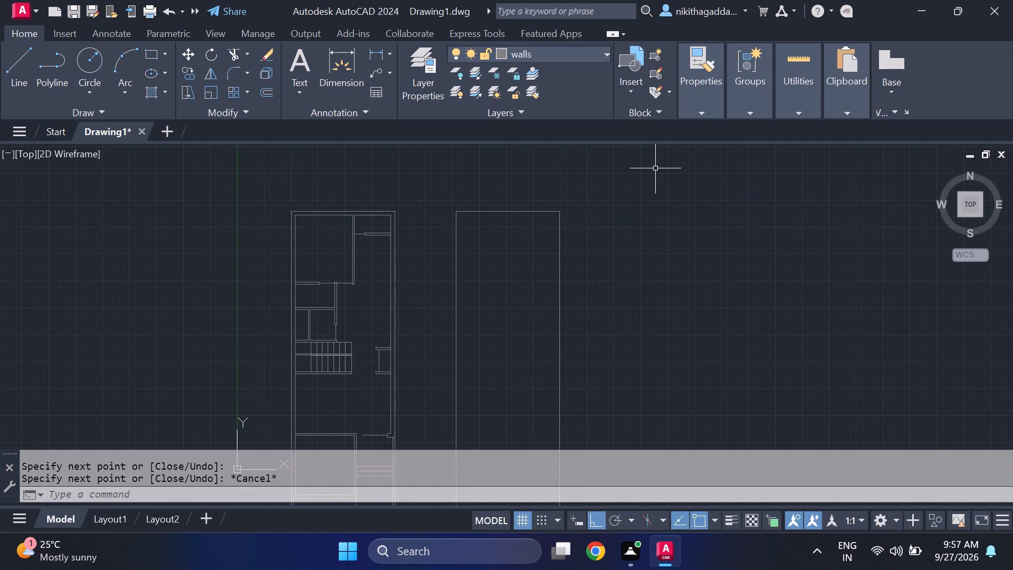
Offset the new outline's top, left and right edges 9" inward.
scroll(568, 284, "down", 2)
scroll(570, 325, "up", 1)
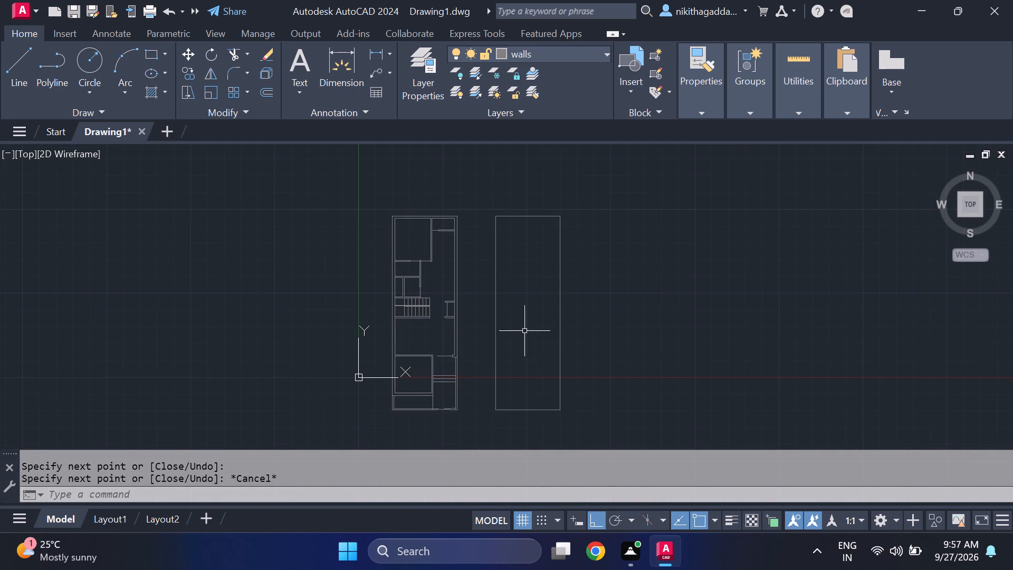
scroll(516, 368, "up", 2)
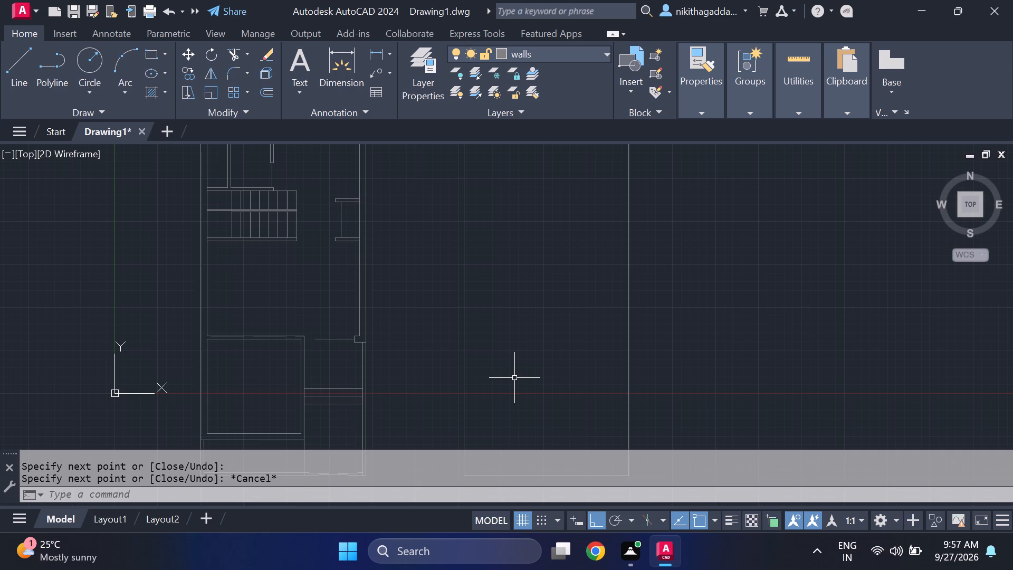
scroll(541, 351, "down", 1)
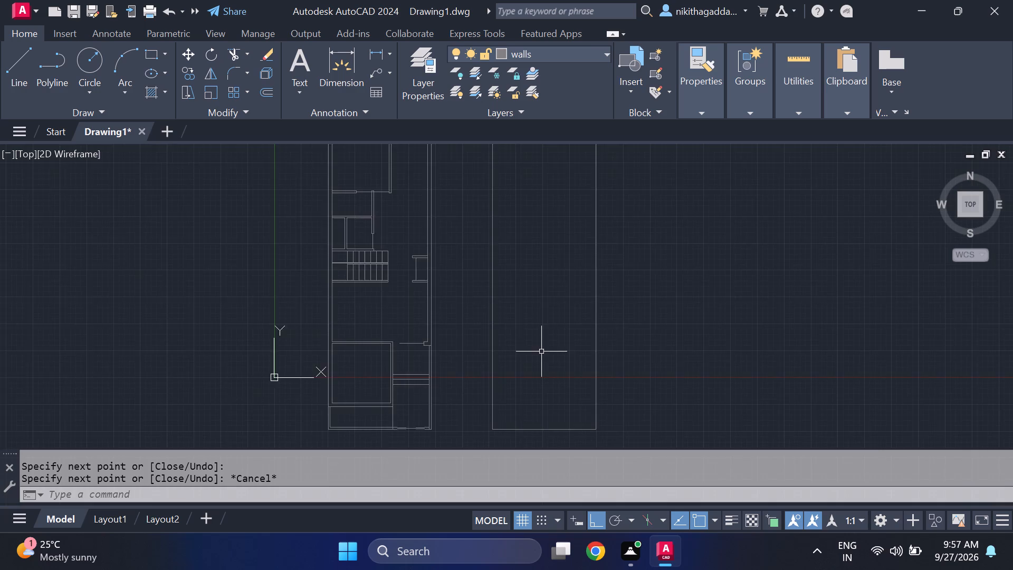
scroll(542, 351, "down", 1)
middle_click_drag(521, 315, 483, 322)
type("of")
key("Return")
type("9\"")
key("Return")
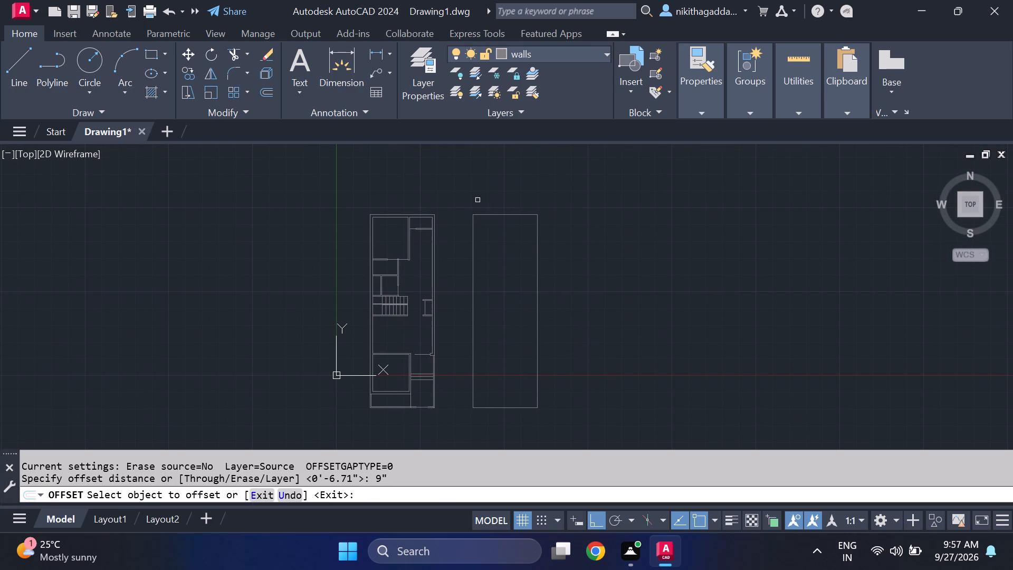
scroll(491, 222, "up", 3)
left_click(490, 194)
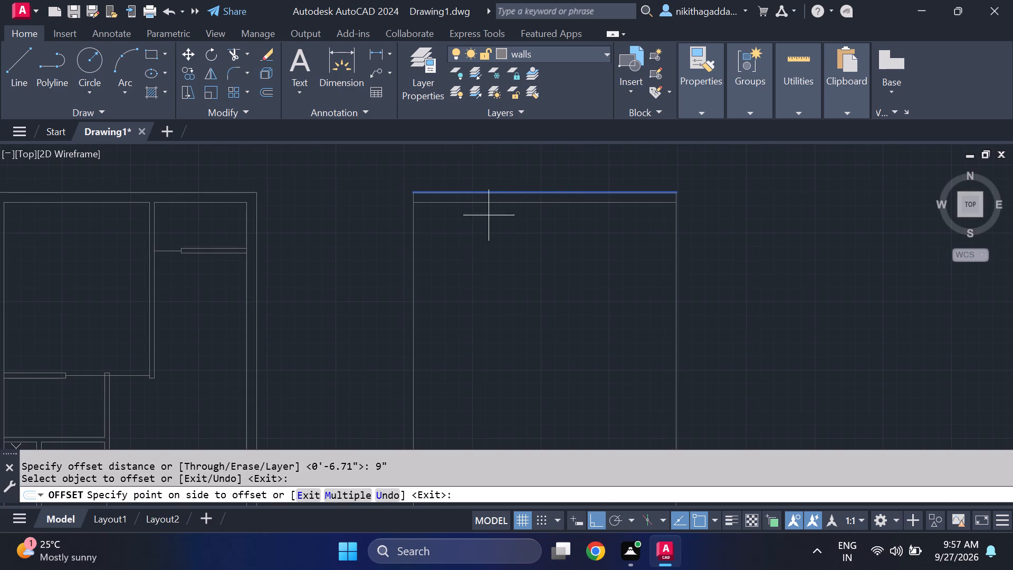
left_click(470, 276)
left_click(413, 289)
left_click(496, 283)
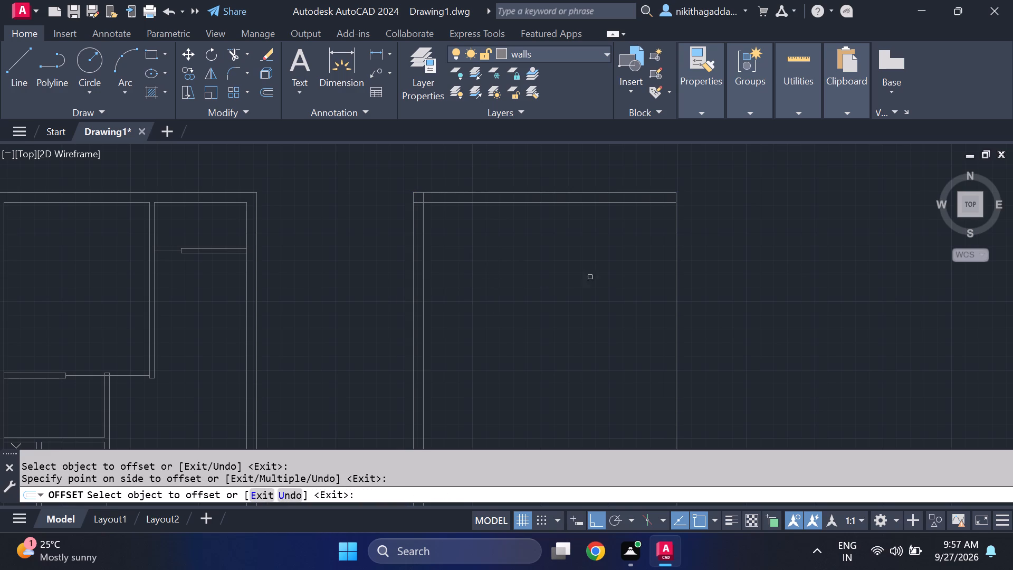
left_click_drag(675, 258, 667, 260)
left_click(590, 281)
Offset the new outline's bottom edge 9" inward to complete the outer wall thickness.
scroll(589, 301, "down", 2)
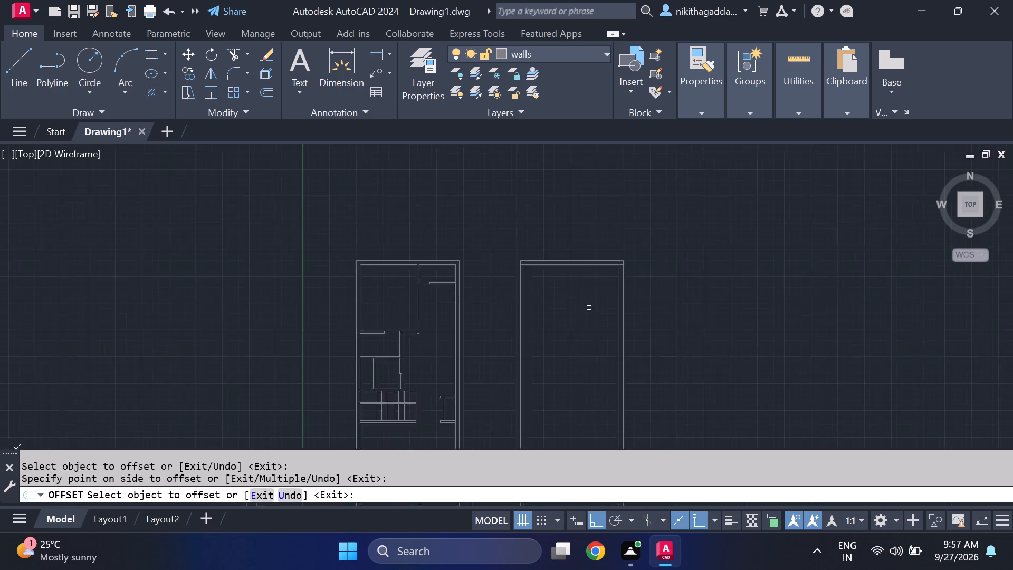
scroll(589, 311, "down", 1)
middle_click_drag(595, 418, 547, 250)
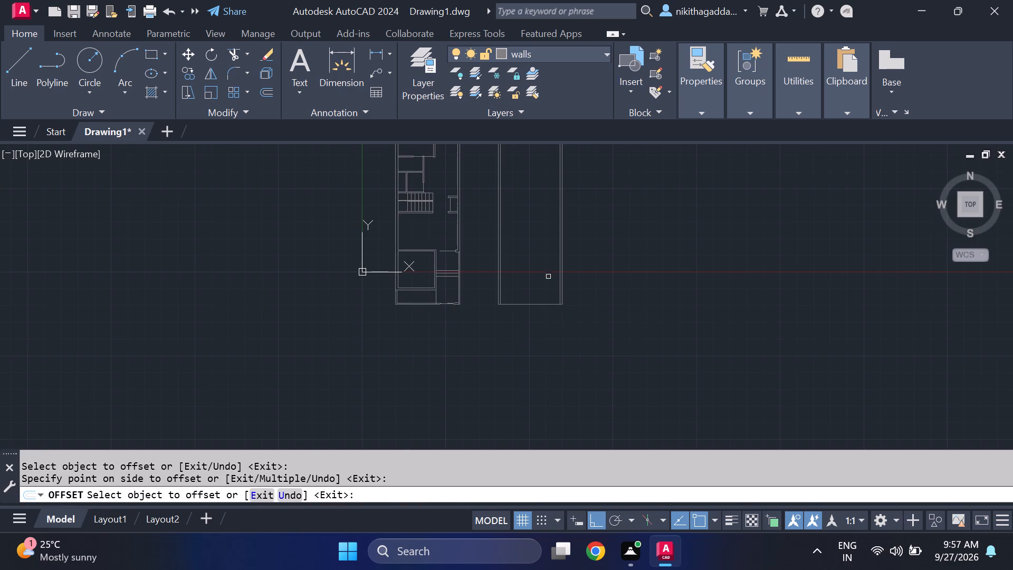
scroll(541, 308, "up", 2)
left_click(527, 297)
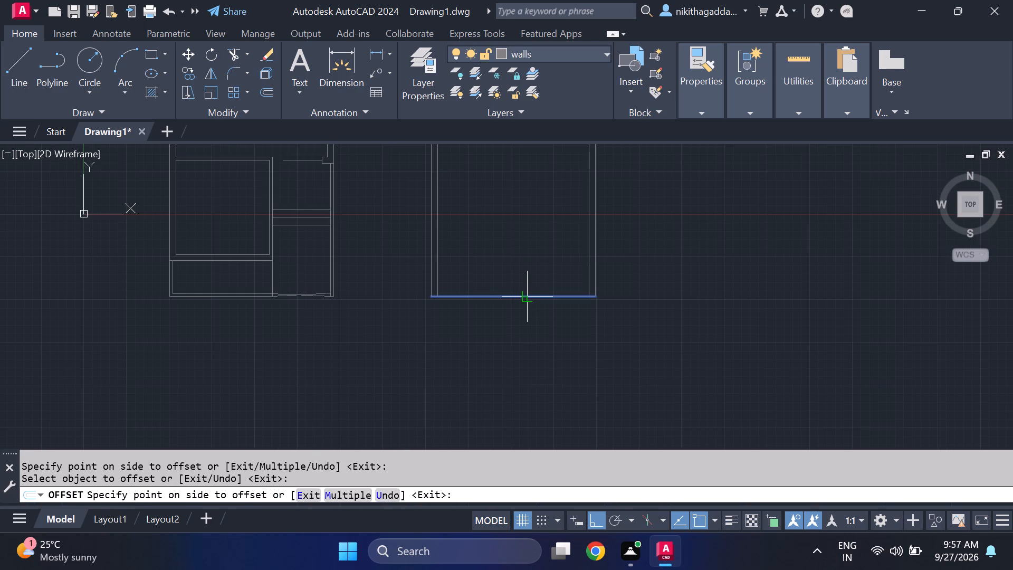
left_click(528, 266)
scroll(533, 246, "down", 3)
middle_click_drag(526, 203, 525, 294)
middle_click(525, 294)
scroll(525, 287, "up", 3)
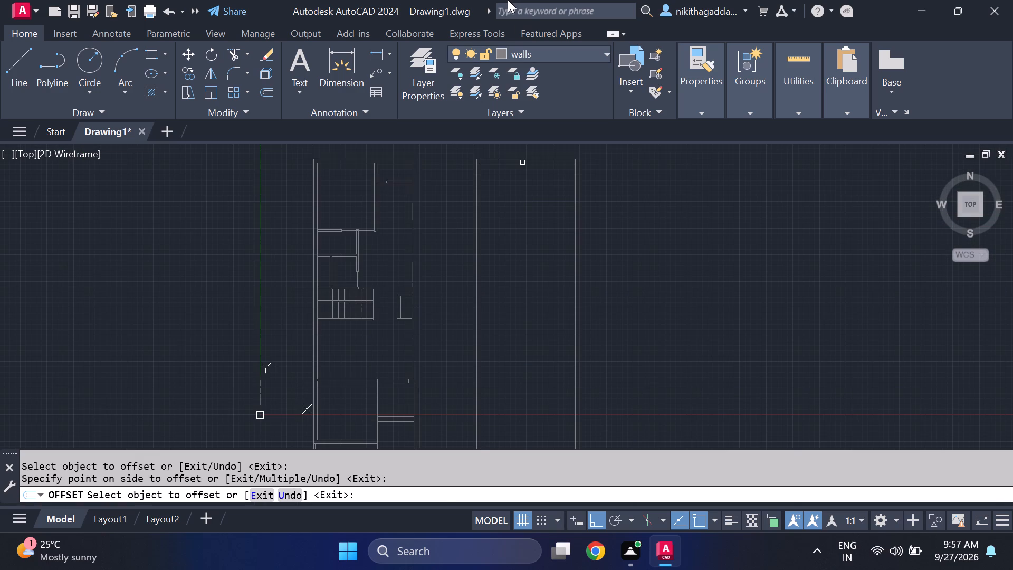
key("Escape")
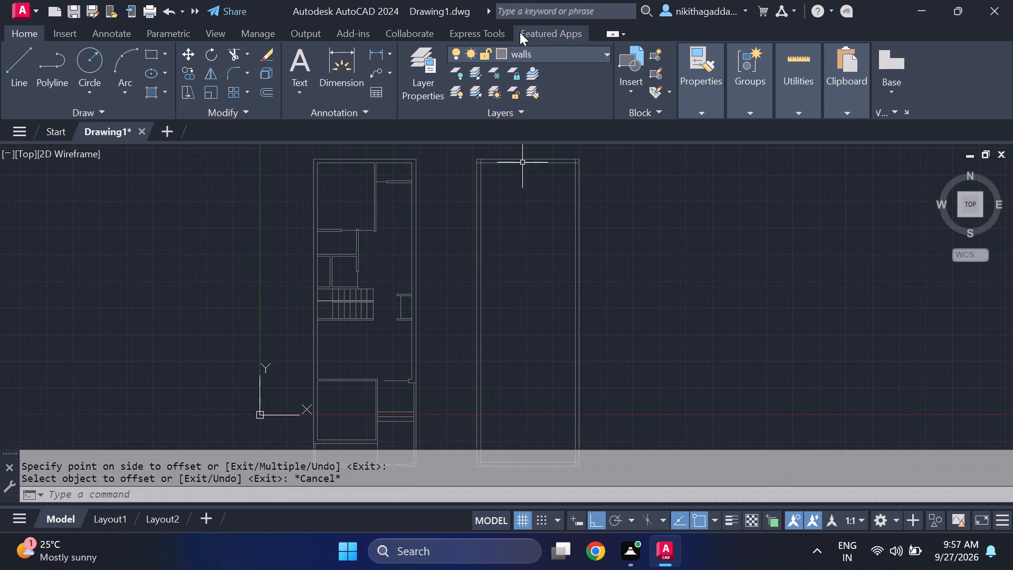
Offset the inner line of the new plan's left wall 11'1" into the interior.
scroll(519, 39, "up", 2)
scroll(498, 228, "up", 2)
middle_click_drag(516, 206, 462, 268)
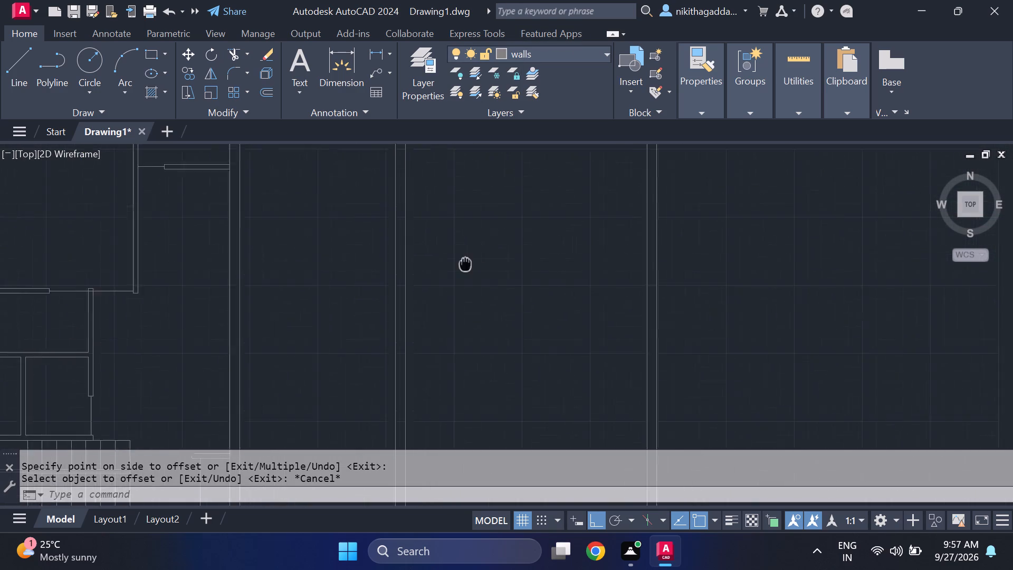
middle_click_drag(462, 268, 346, 356)
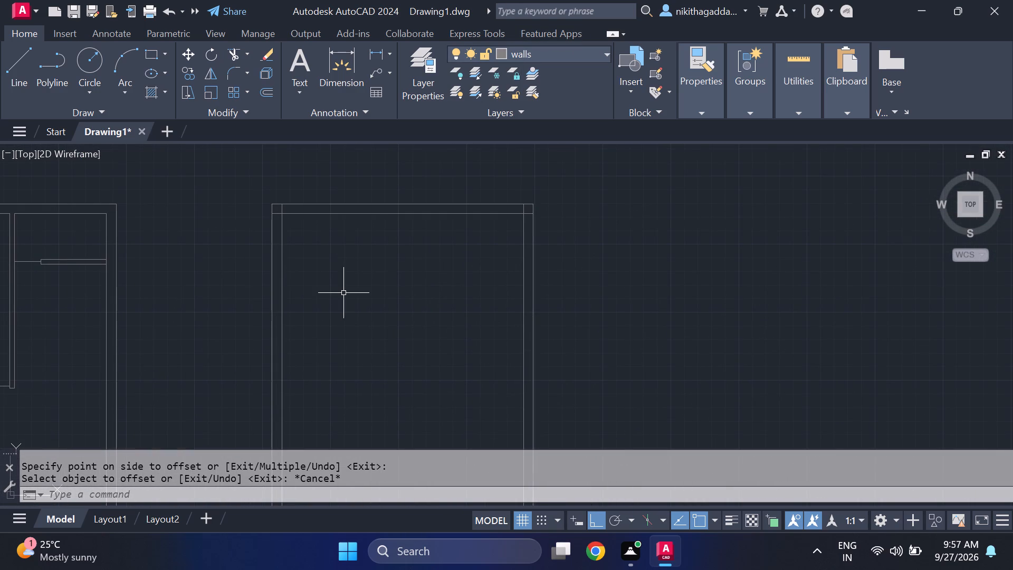
type("of")
key("Return")
type("11'1")
key("shift+quotedbl")
key("Return")
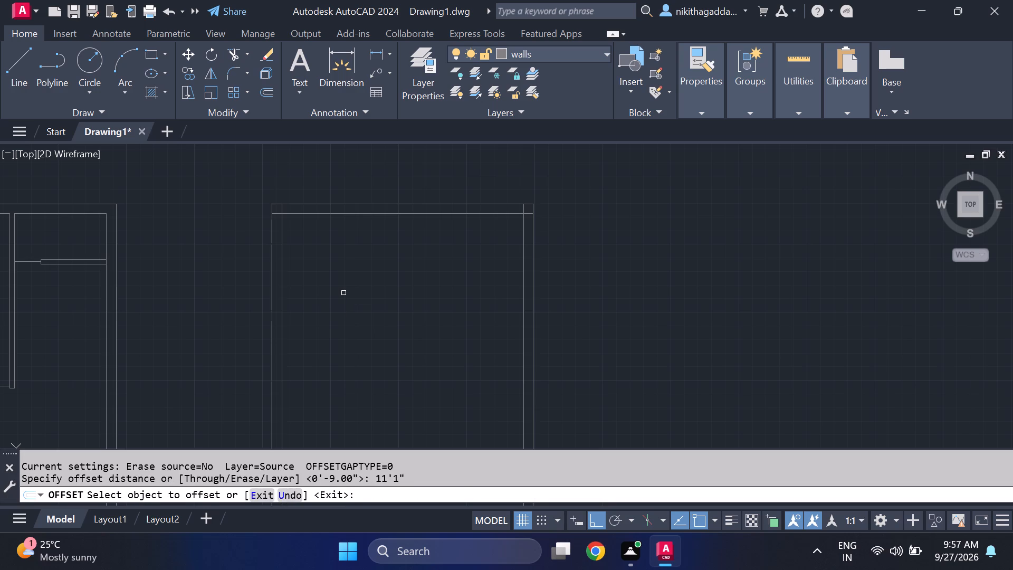
left_click(280, 306)
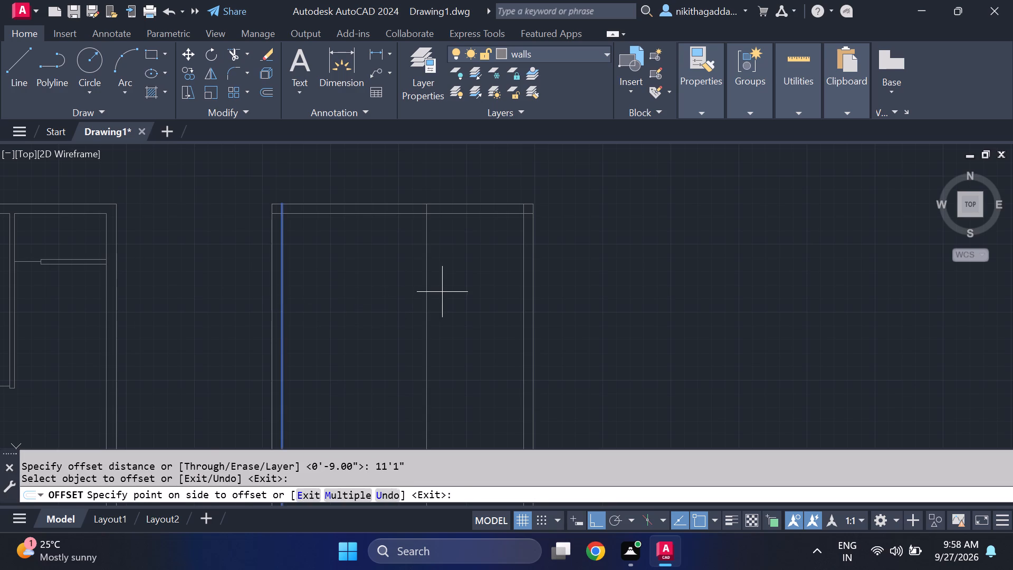
left_click(442, 292)
key("Escape")
Offset the new interior vertical line 4.5" toward the right wall to form the partition.
type("of")
key("Return")
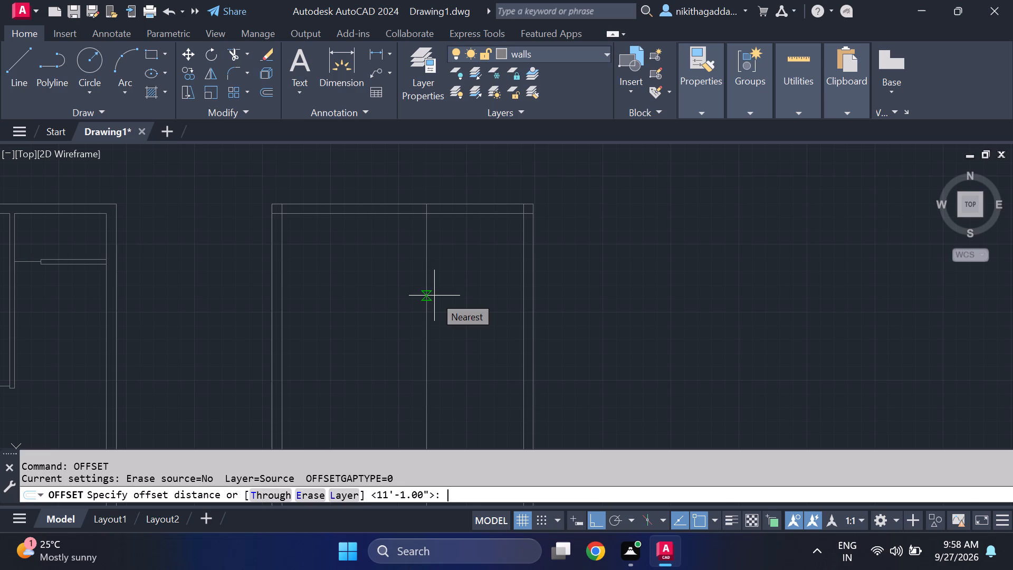
type("4.5\"")
key("Return")
left_click(426, 280)
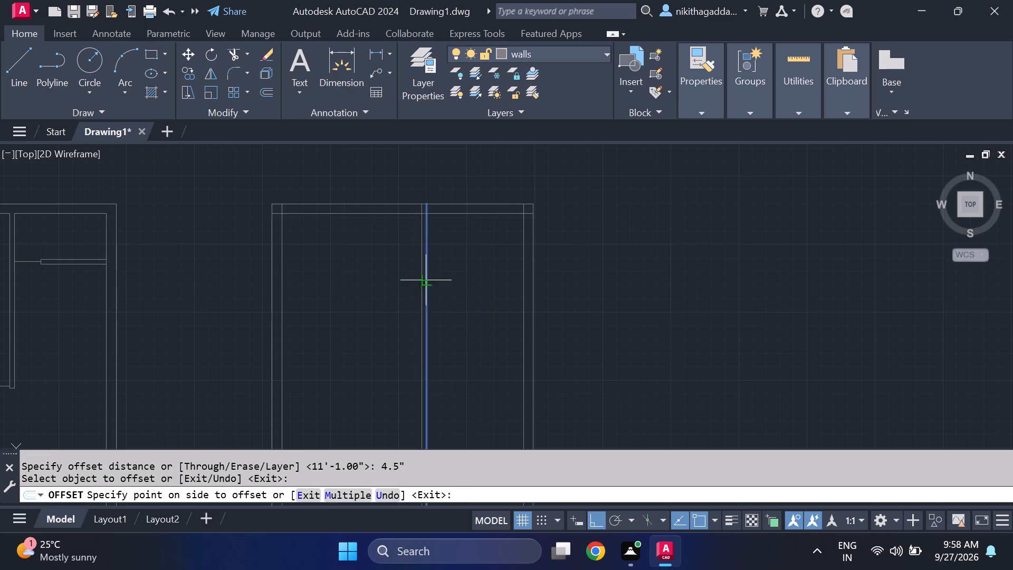
left_click(471, 277)
key("Escape")
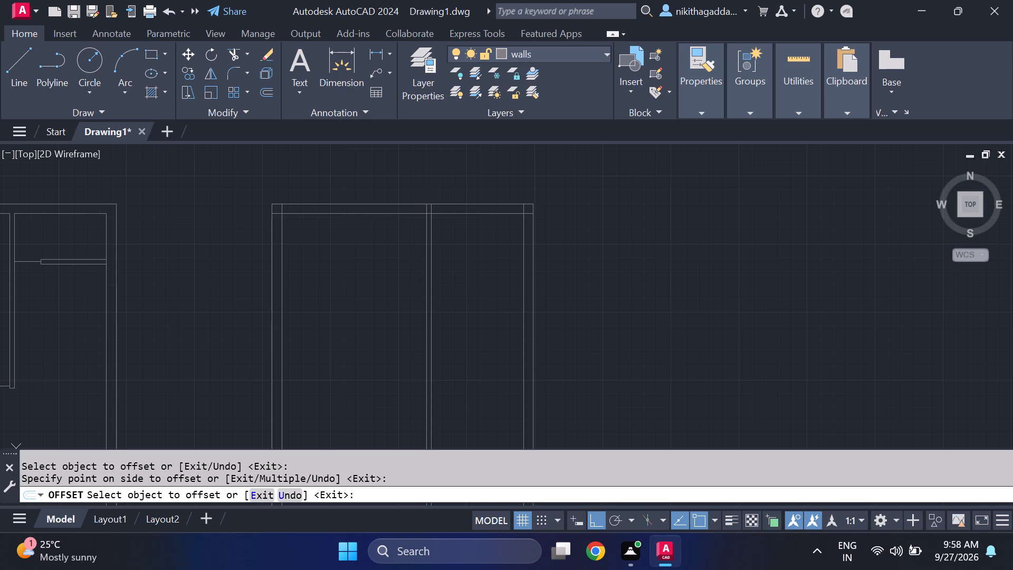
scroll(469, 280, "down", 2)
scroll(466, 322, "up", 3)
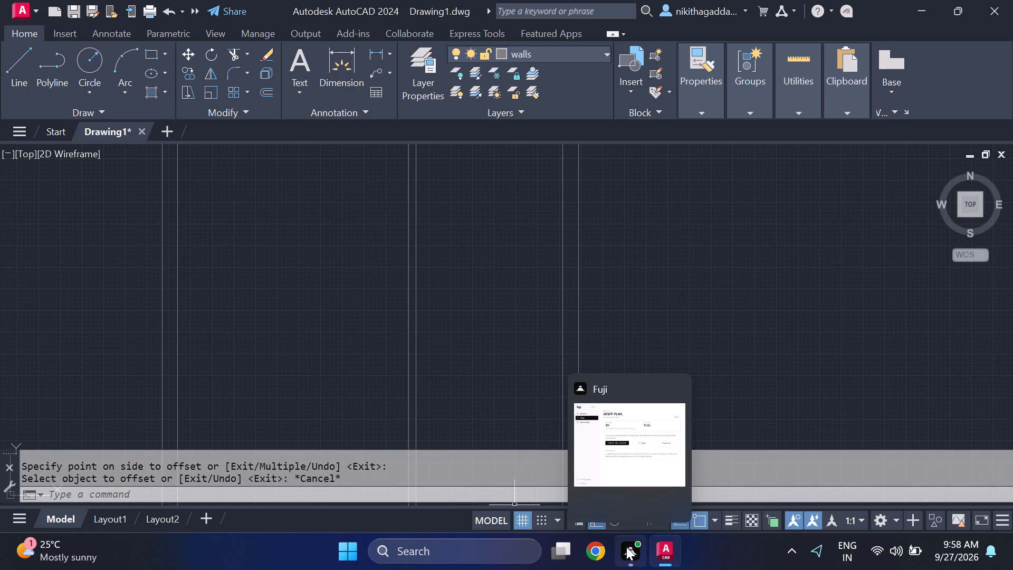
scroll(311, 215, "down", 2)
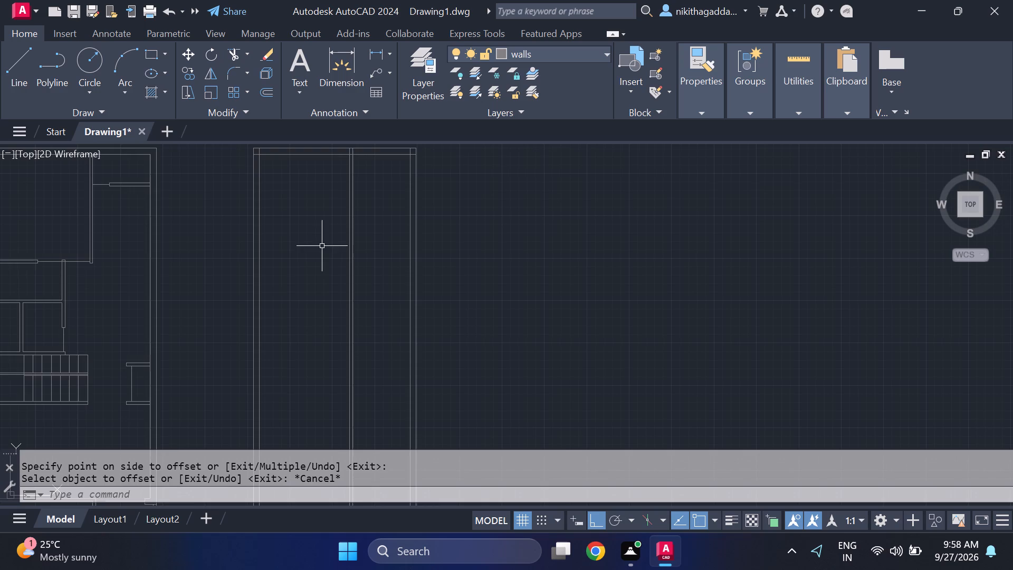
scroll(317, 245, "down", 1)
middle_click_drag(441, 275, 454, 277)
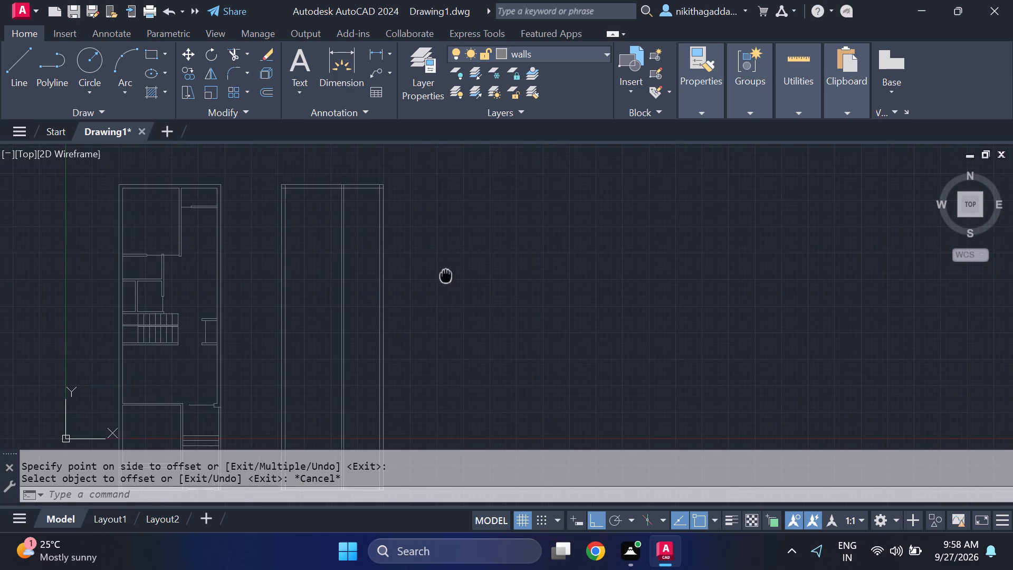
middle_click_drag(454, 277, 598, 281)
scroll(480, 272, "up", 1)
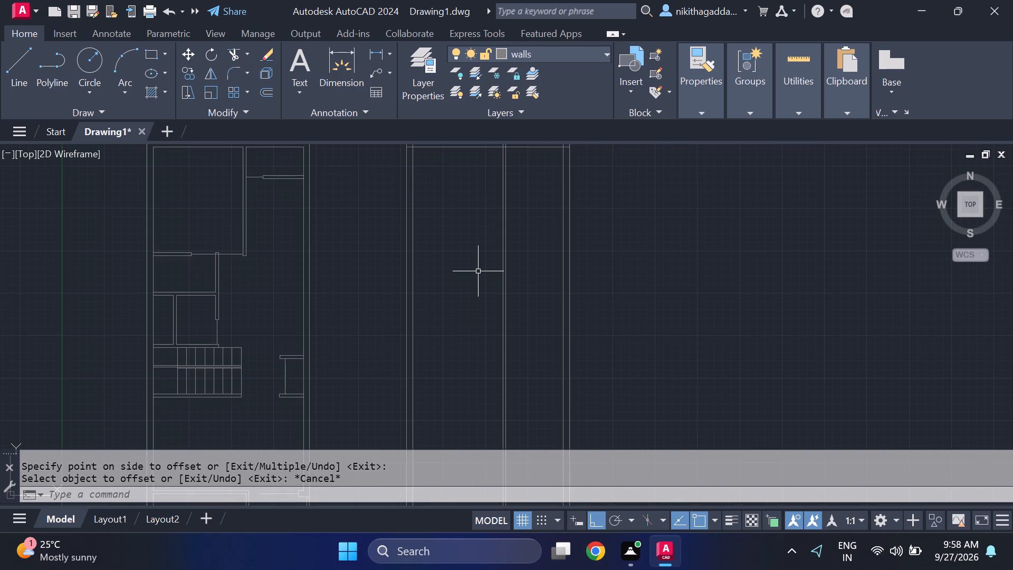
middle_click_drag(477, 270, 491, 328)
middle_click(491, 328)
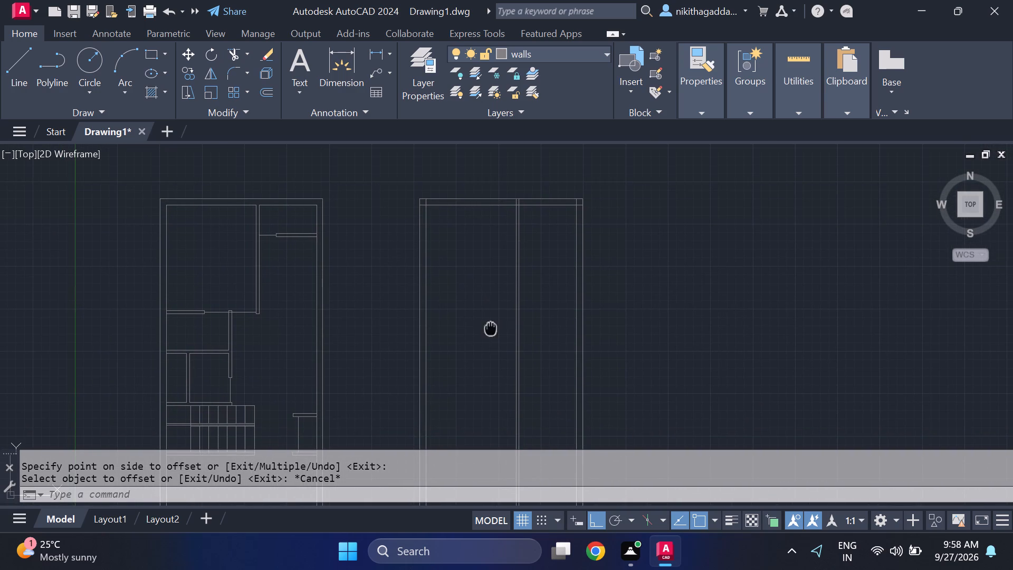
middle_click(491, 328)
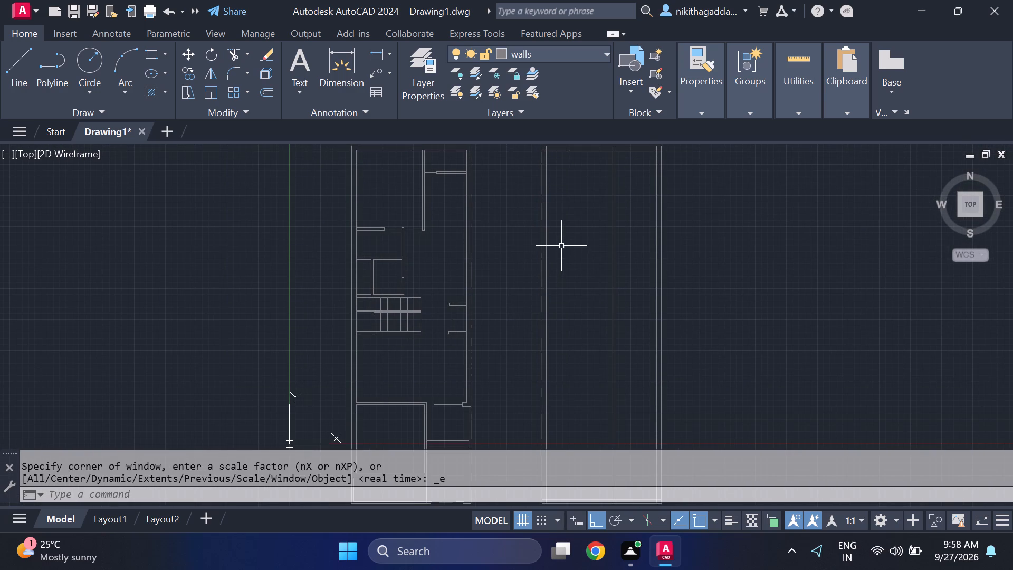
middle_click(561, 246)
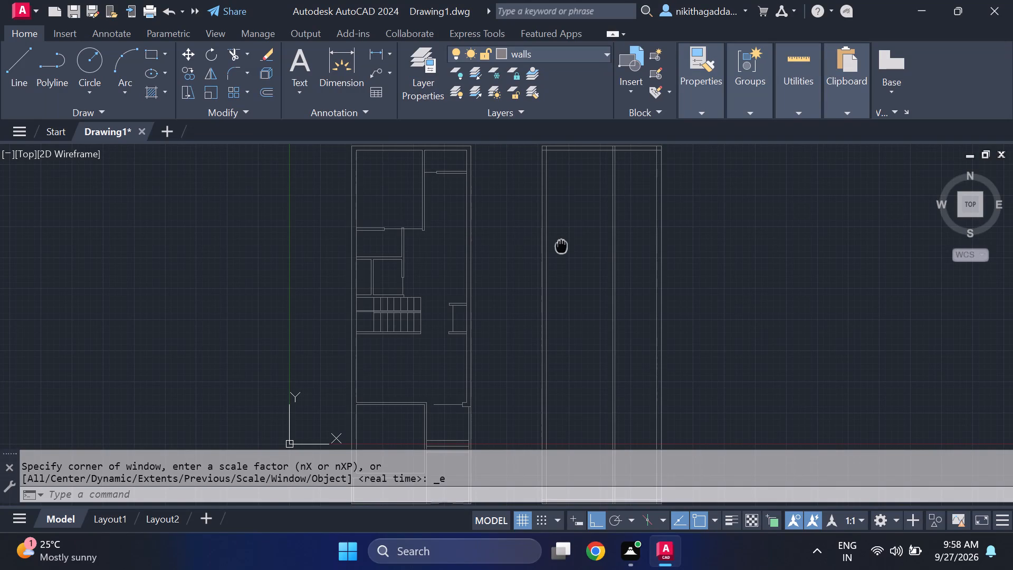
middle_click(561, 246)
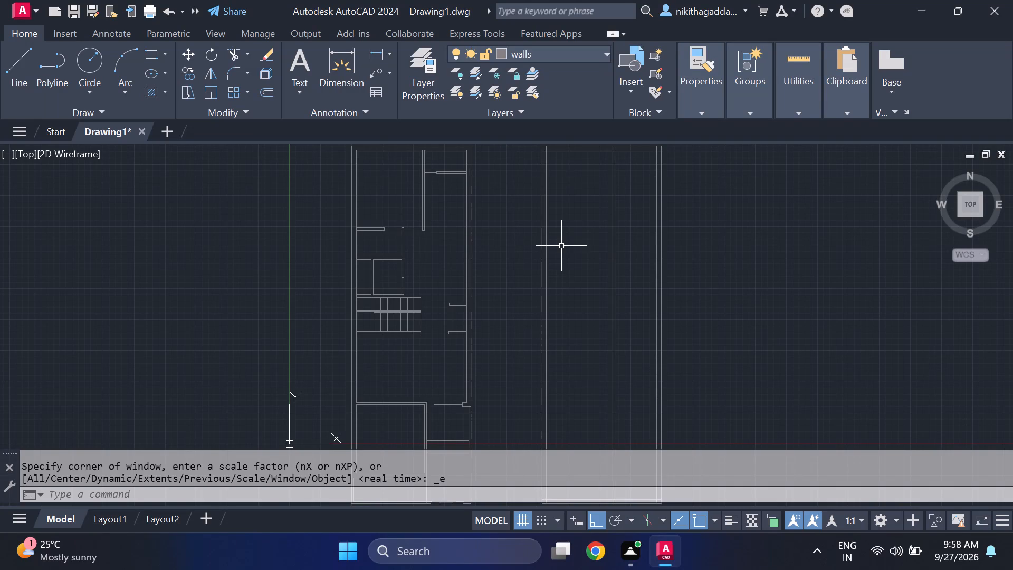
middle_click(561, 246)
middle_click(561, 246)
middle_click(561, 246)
Copy the first plan's small-room walls and staircase straight across into the second plan, between its left wall and the partition.
left_click(412, 214)
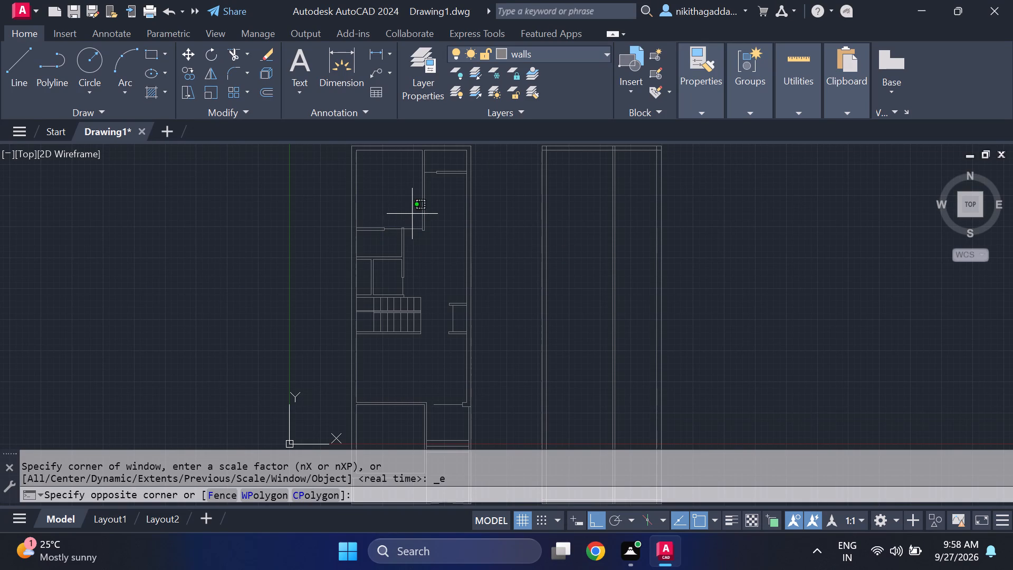
left_click(360, 355)
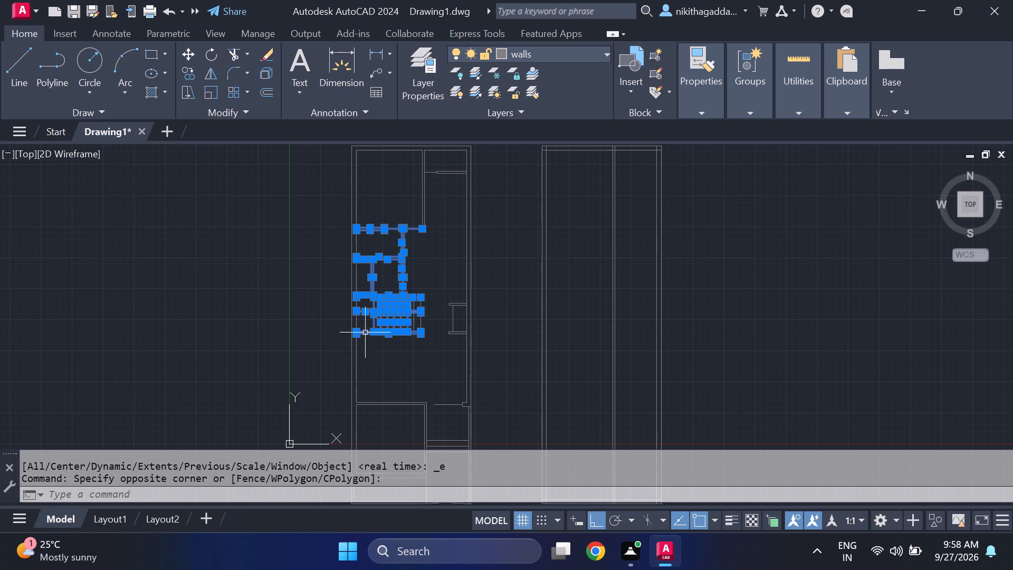
left_click(434, 292)
left_click(378, 349)
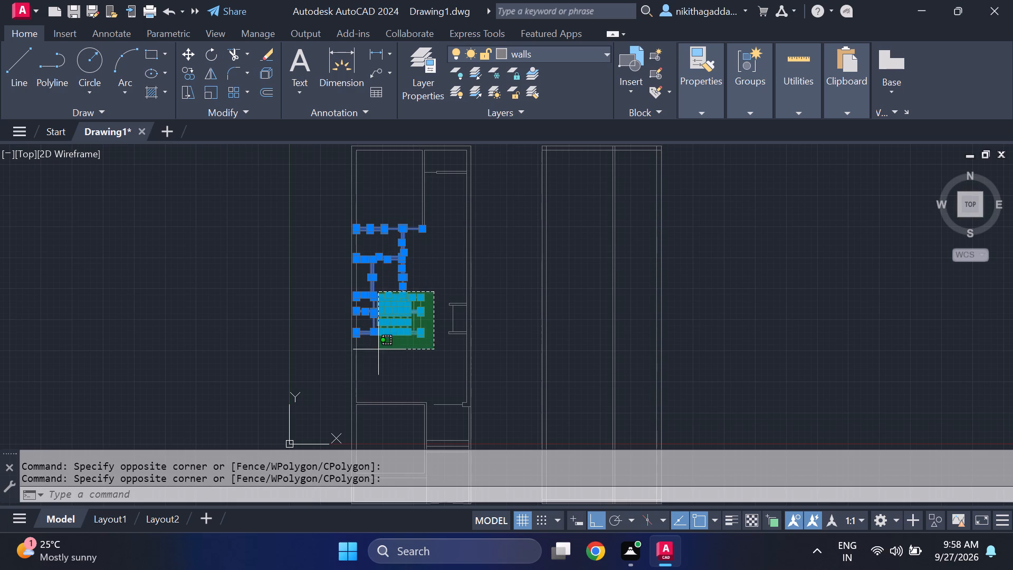
scroll(375, 299, "up", 2)
scroll(374, 280, "down", 1)
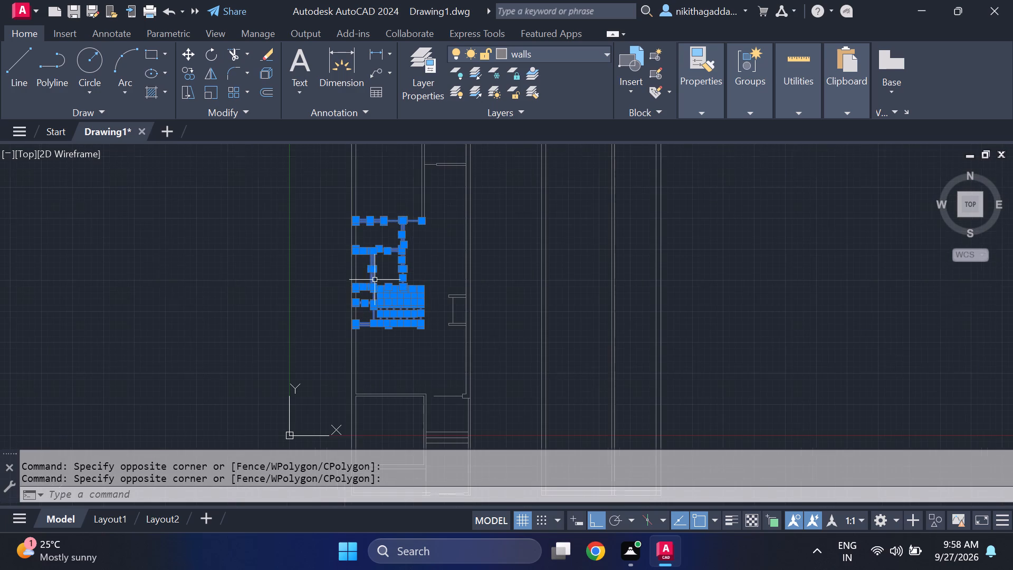
scroll(375, 280, "down", 1)
type("co")
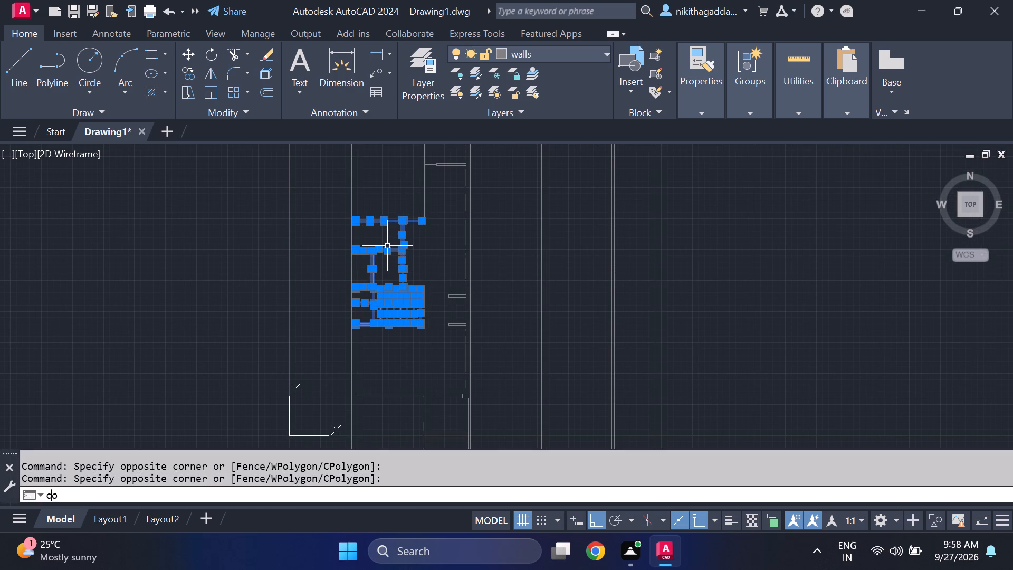
key("Return")
middle_click_drag(422, 248, 420, 264)
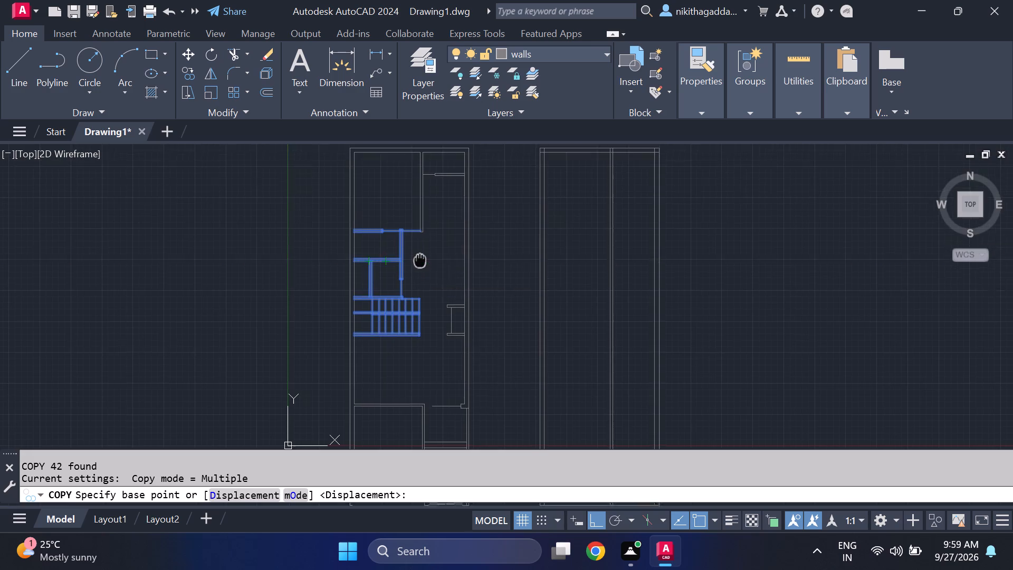
middle_click_drag(420, 264, 427, 319)
scroll(420, 307, "up", 2)
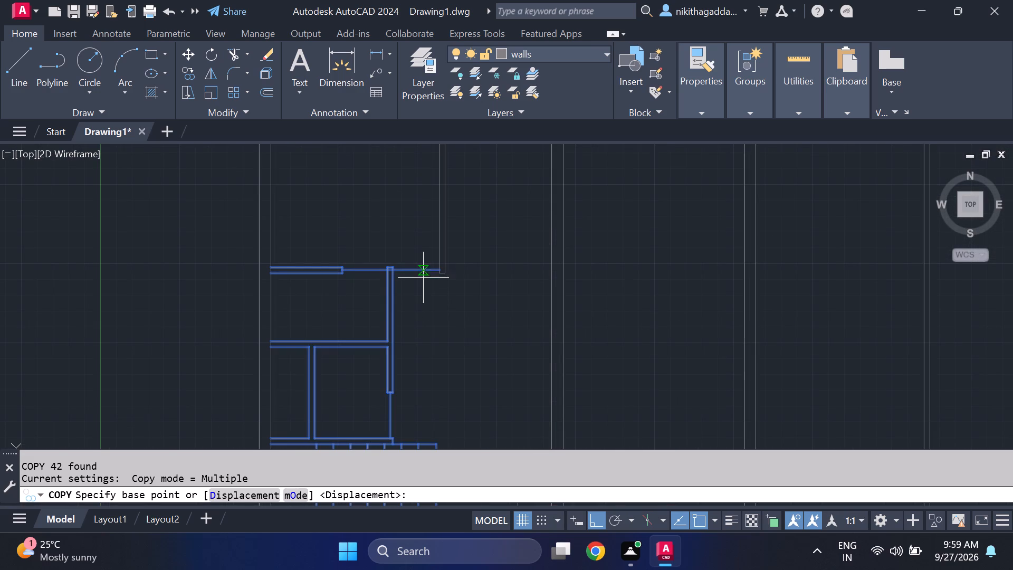
left_click(438, 269)
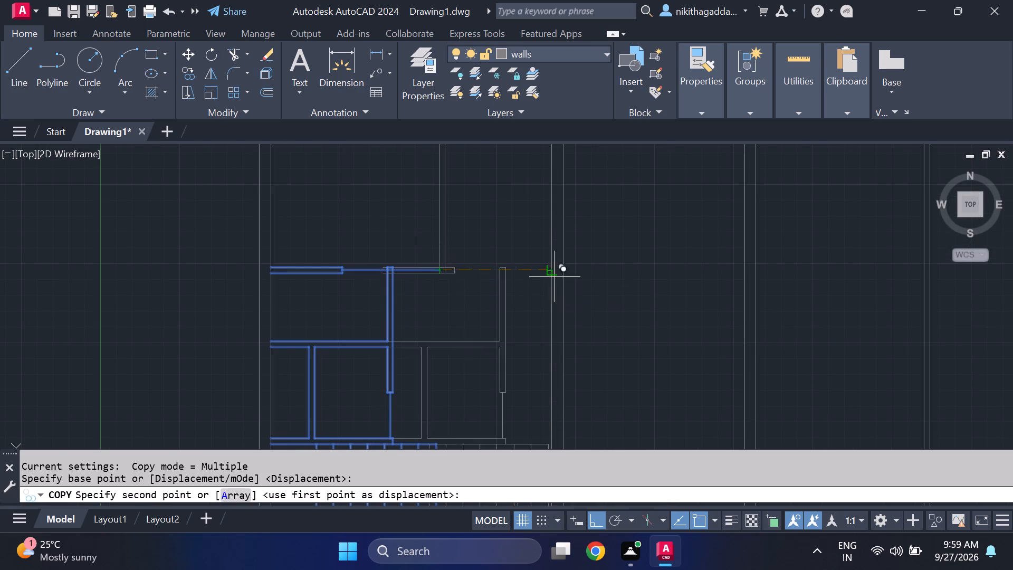
middle_click_drag(833, 260, 167, 283)
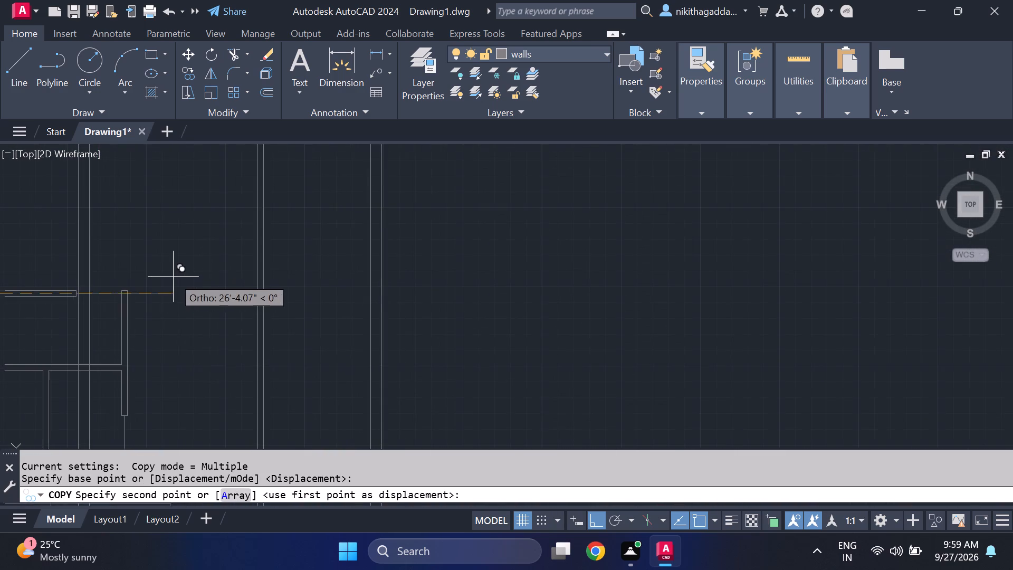
scroll(176, 279, "down", 4)
scroll(188, 287, "up", 4)
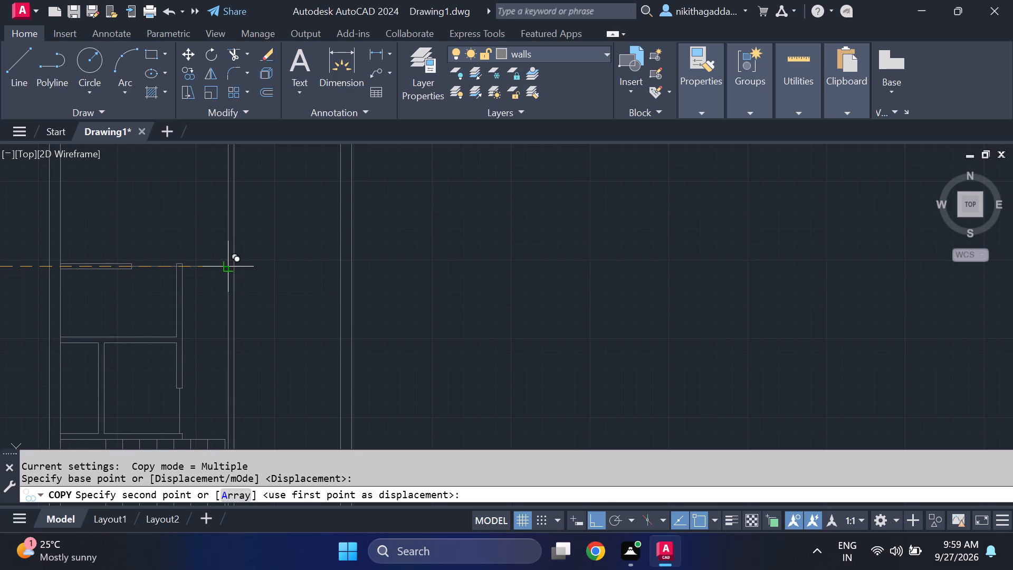
left_click(226, 268)
scroll(423, 256, "down", 4)
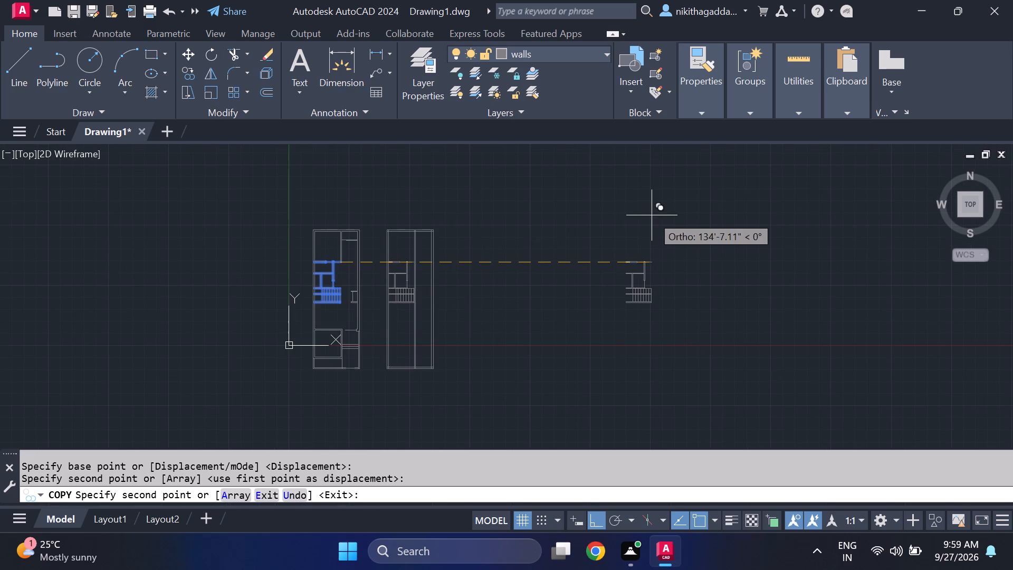
key("Escape")
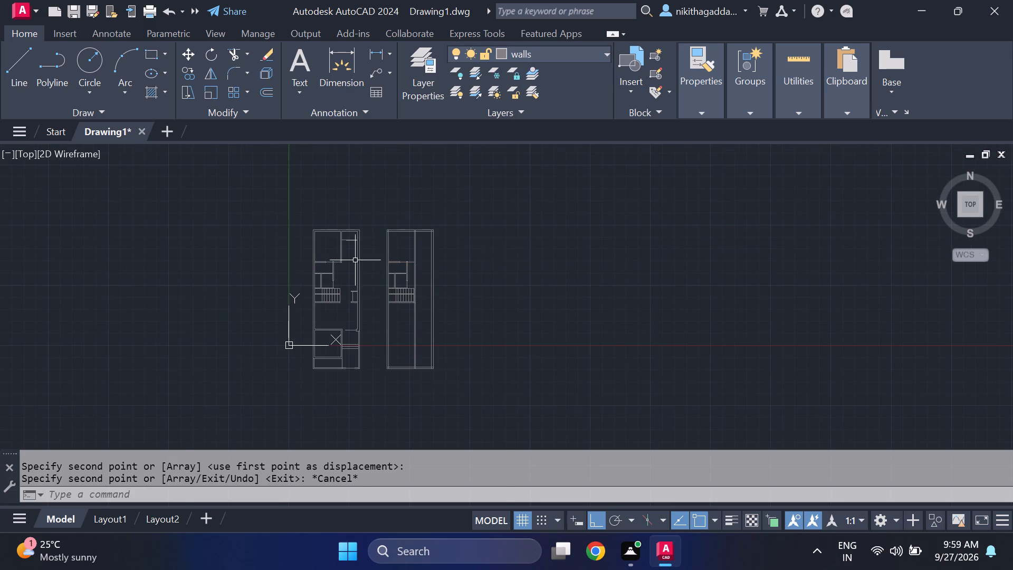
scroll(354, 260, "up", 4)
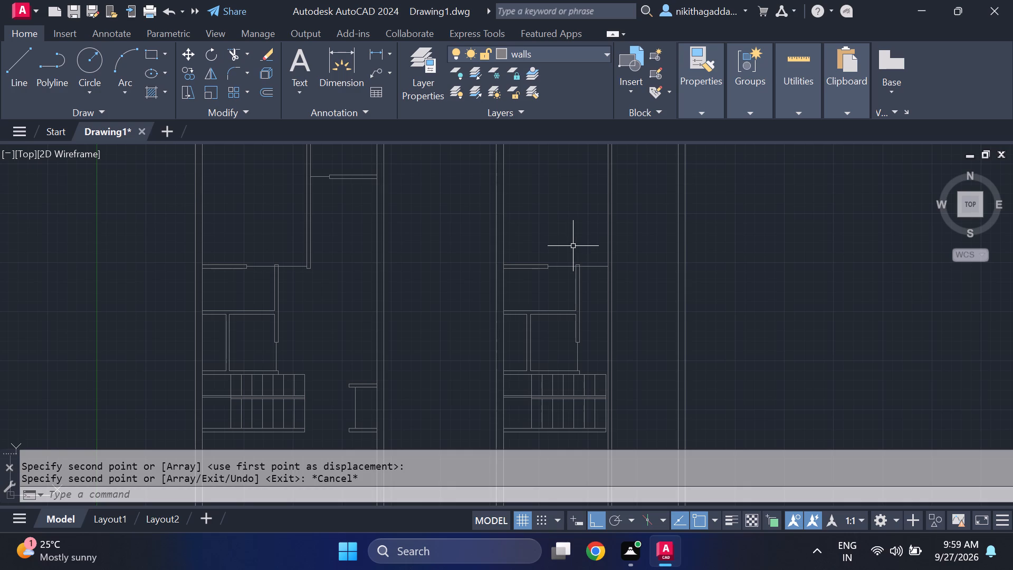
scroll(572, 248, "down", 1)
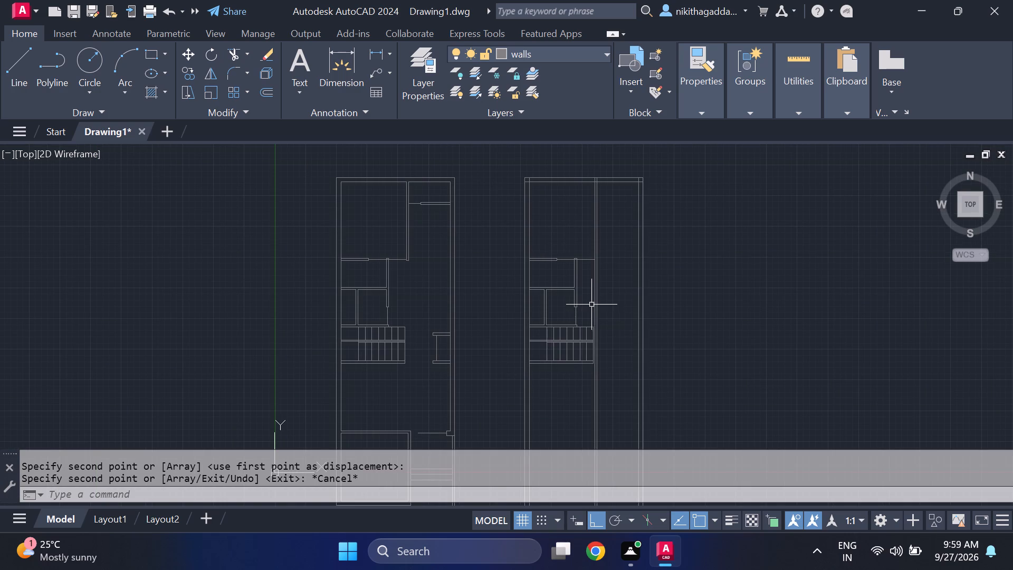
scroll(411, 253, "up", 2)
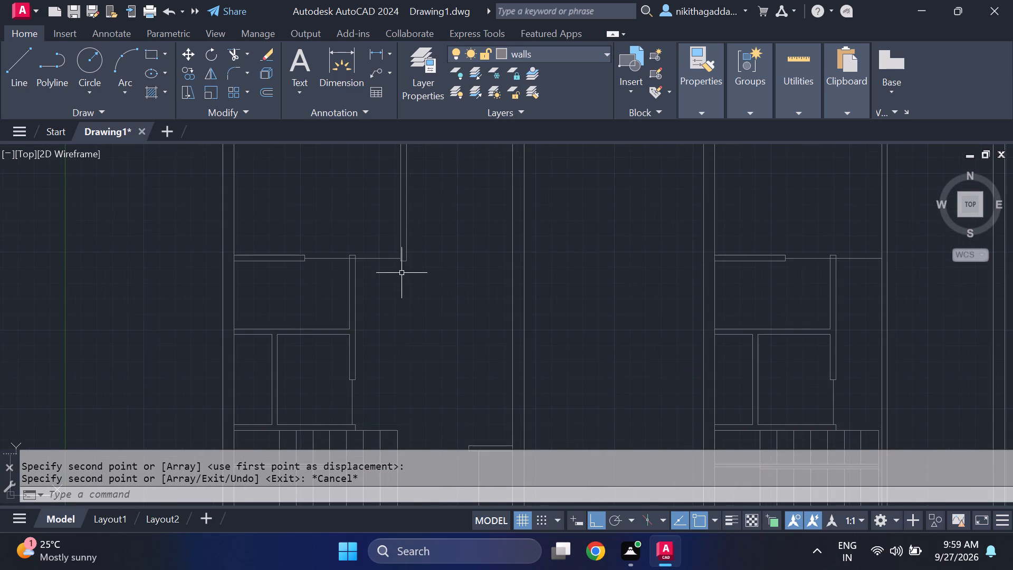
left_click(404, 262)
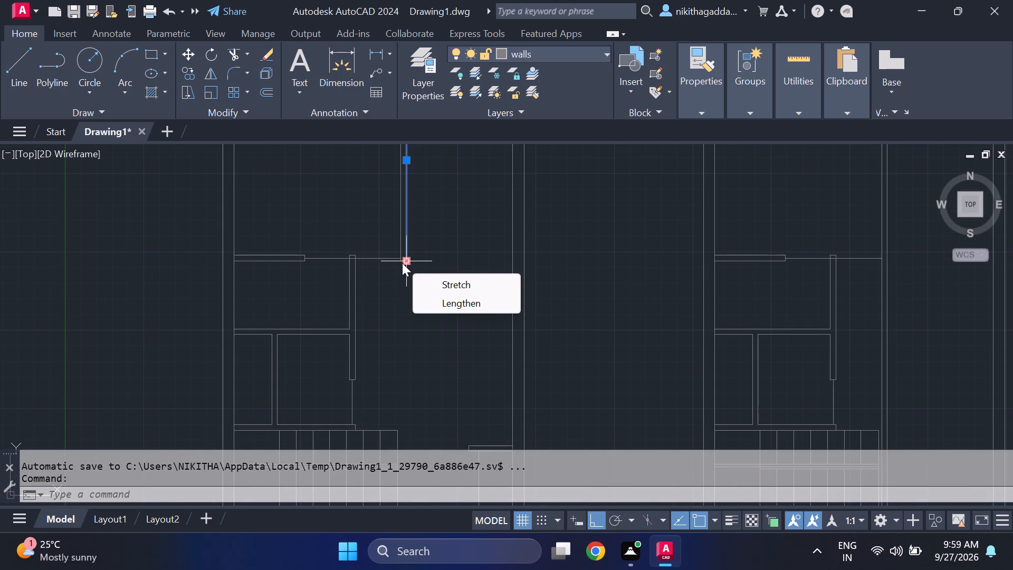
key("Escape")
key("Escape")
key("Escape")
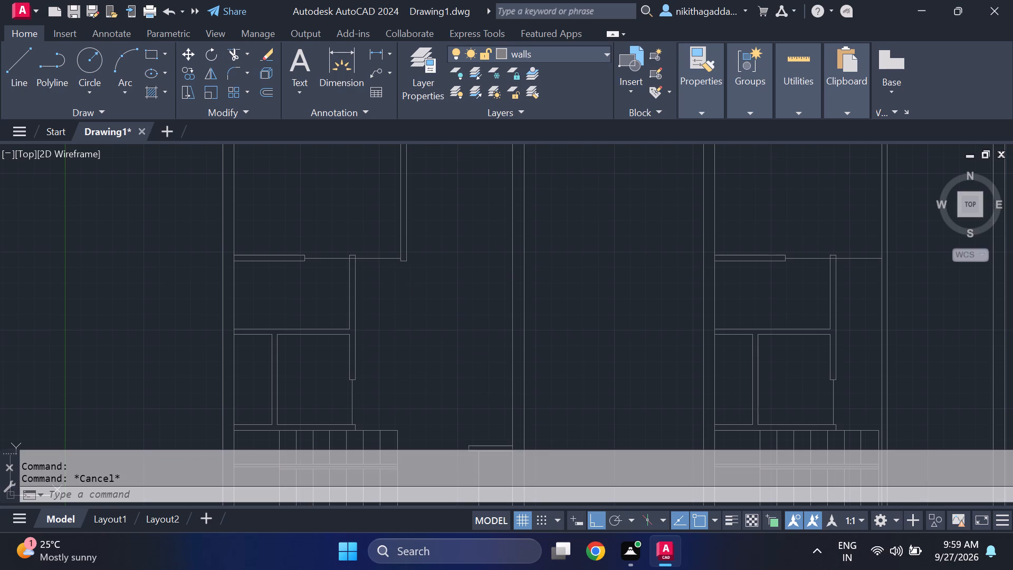
Copy the short end line of the first plan's upper partition straight across onto the second plan's partition.
scroll(399, 265, "up", 4)
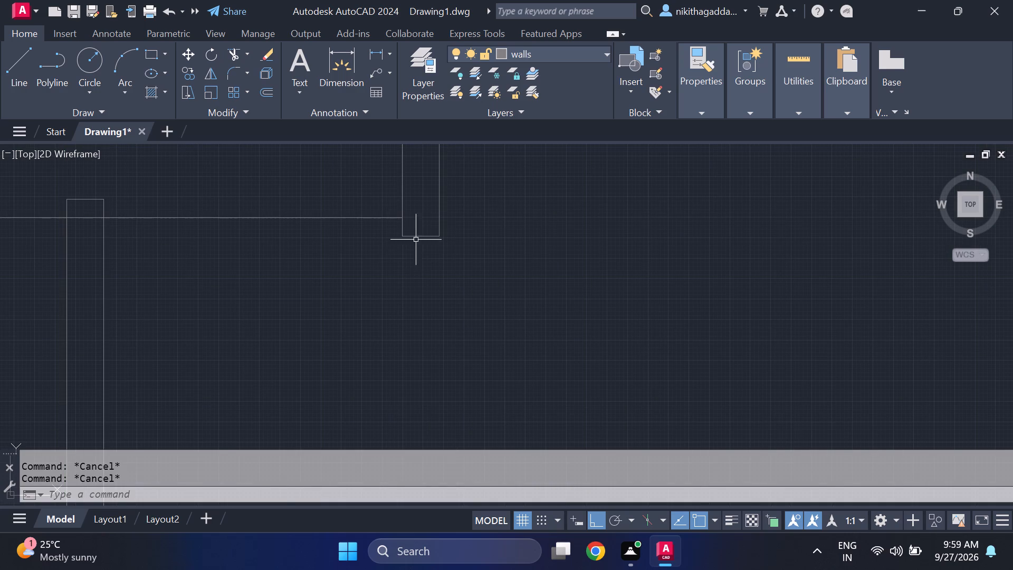
left_click(428, 227)
left_click(422, 246)
type("co")
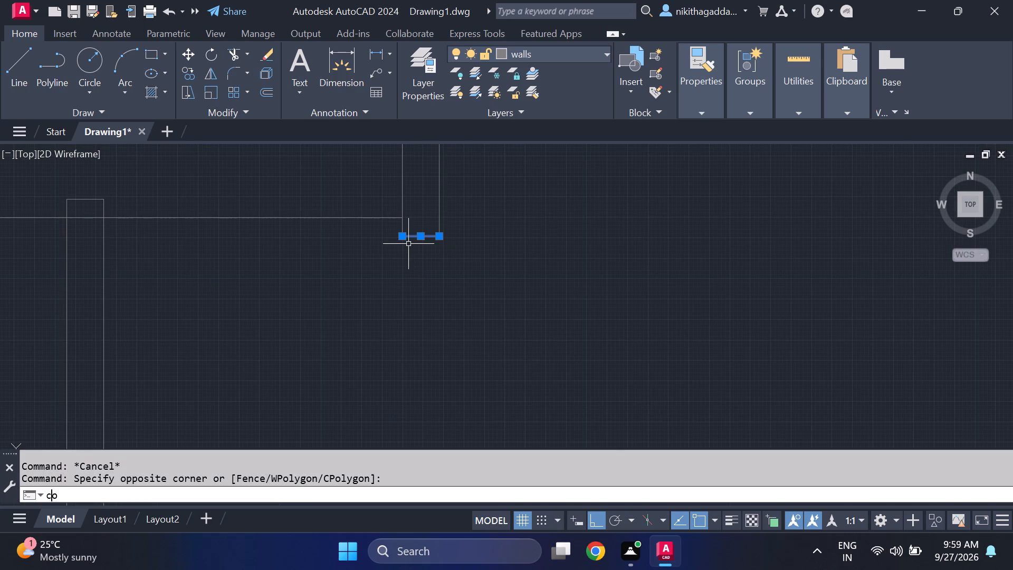
key("Return")
left_click(404, 239)
scroll(735, 203, "down", 2)
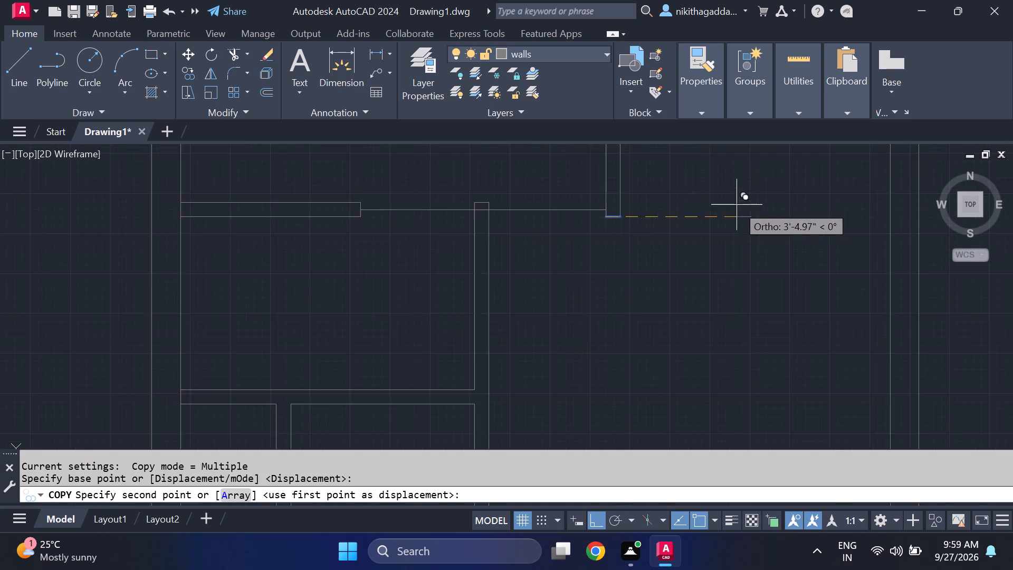
scroll(738, 206, "down", 1)
middle_click_drag(750, 228, 385, 312)
scroll(461, 301, "down", 2)
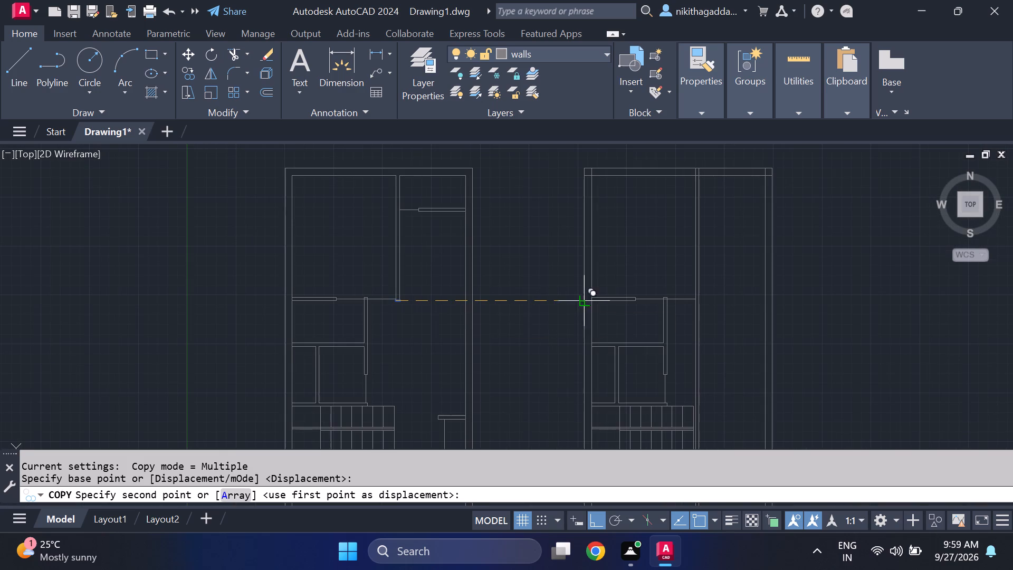
scroll(706, 301, "up", 4)
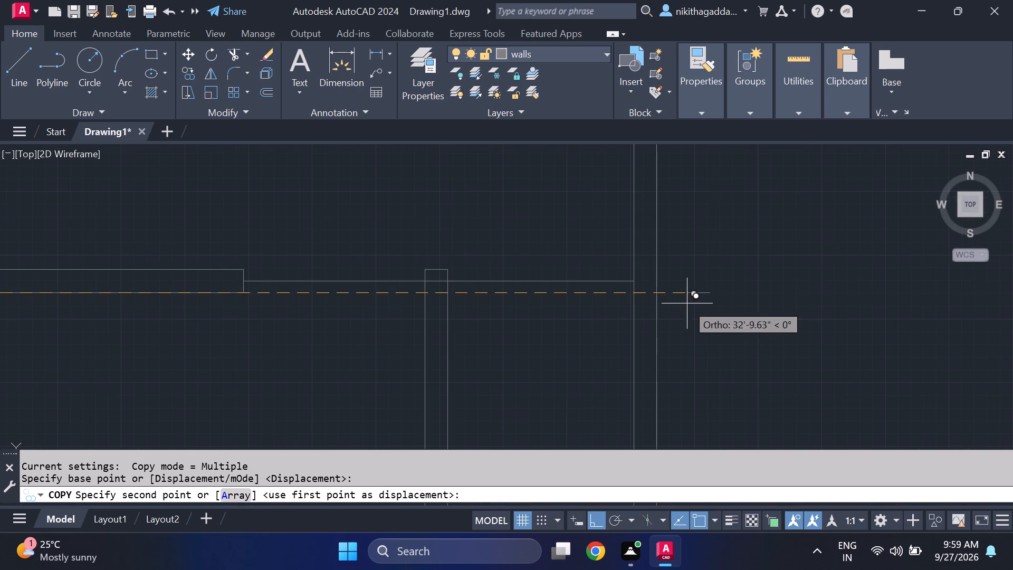
left_click(629, 294)
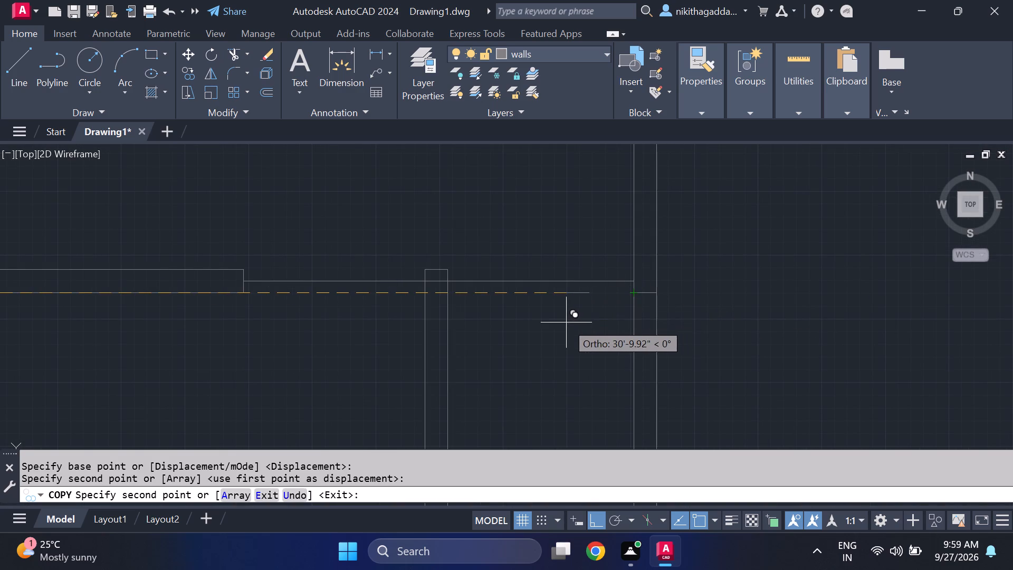
key("Escape")
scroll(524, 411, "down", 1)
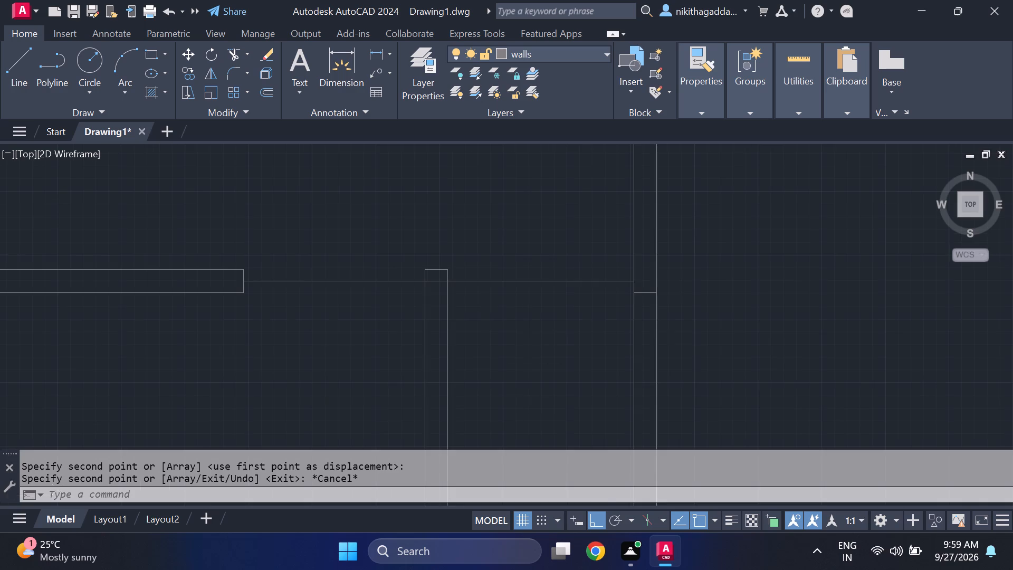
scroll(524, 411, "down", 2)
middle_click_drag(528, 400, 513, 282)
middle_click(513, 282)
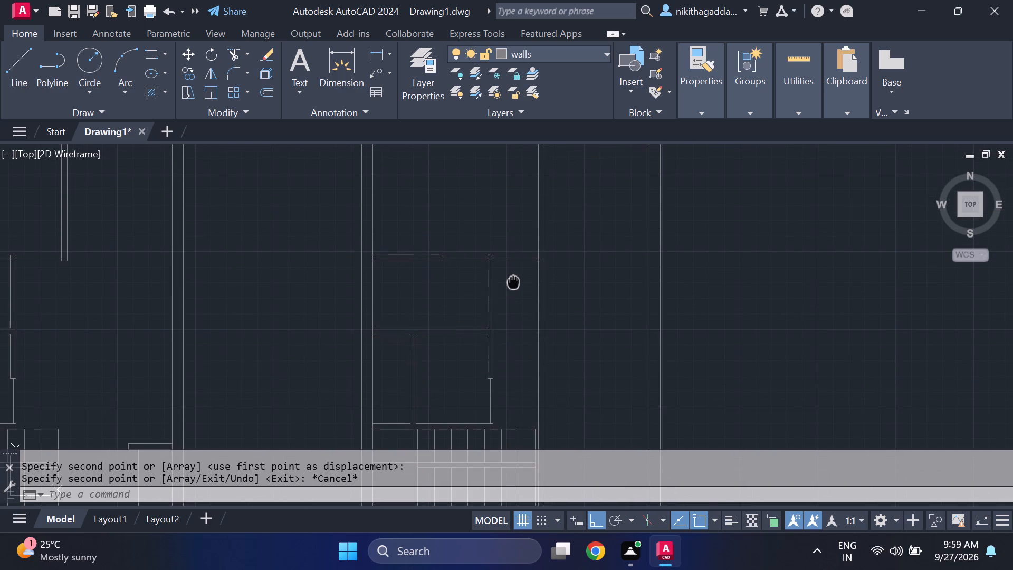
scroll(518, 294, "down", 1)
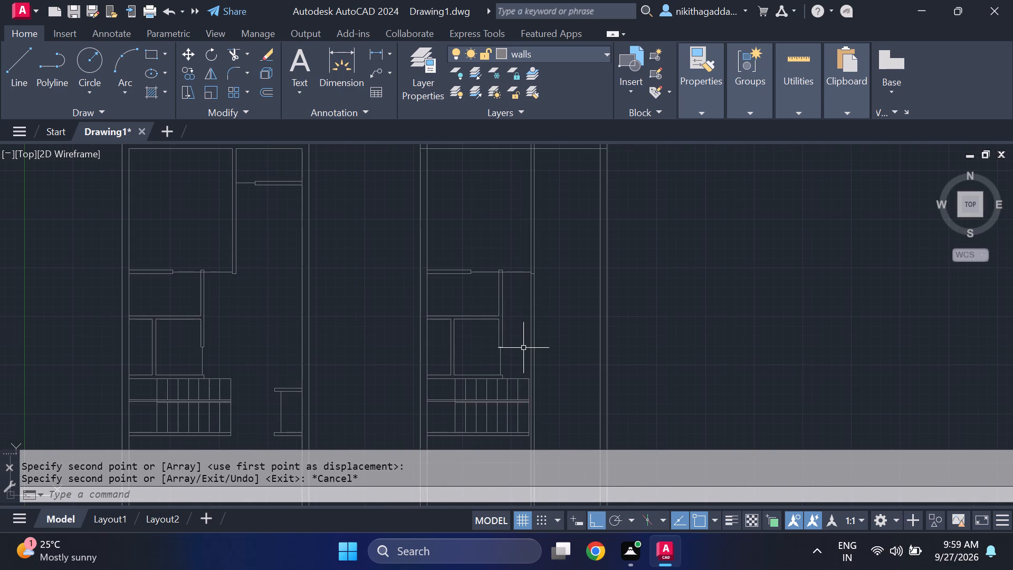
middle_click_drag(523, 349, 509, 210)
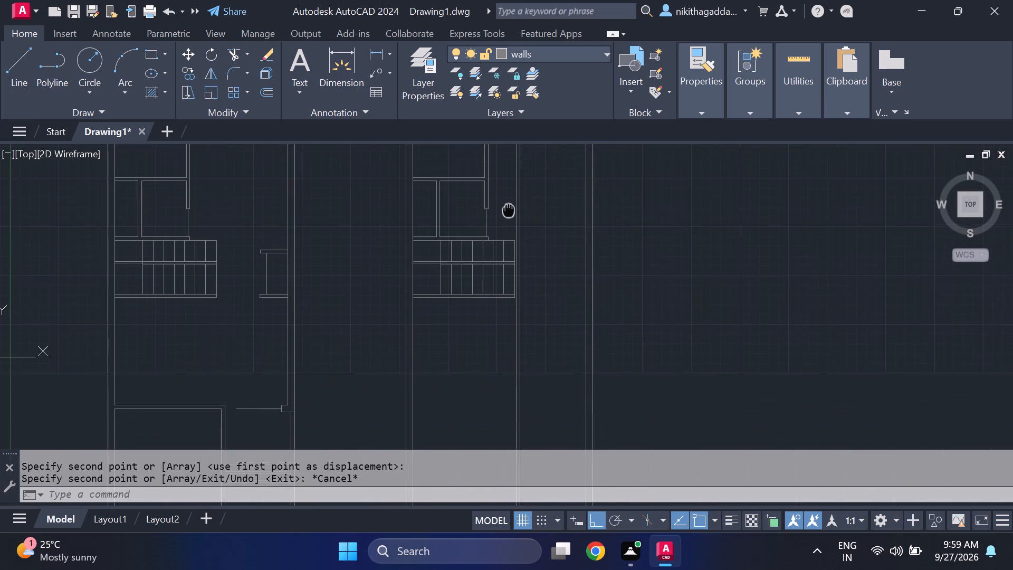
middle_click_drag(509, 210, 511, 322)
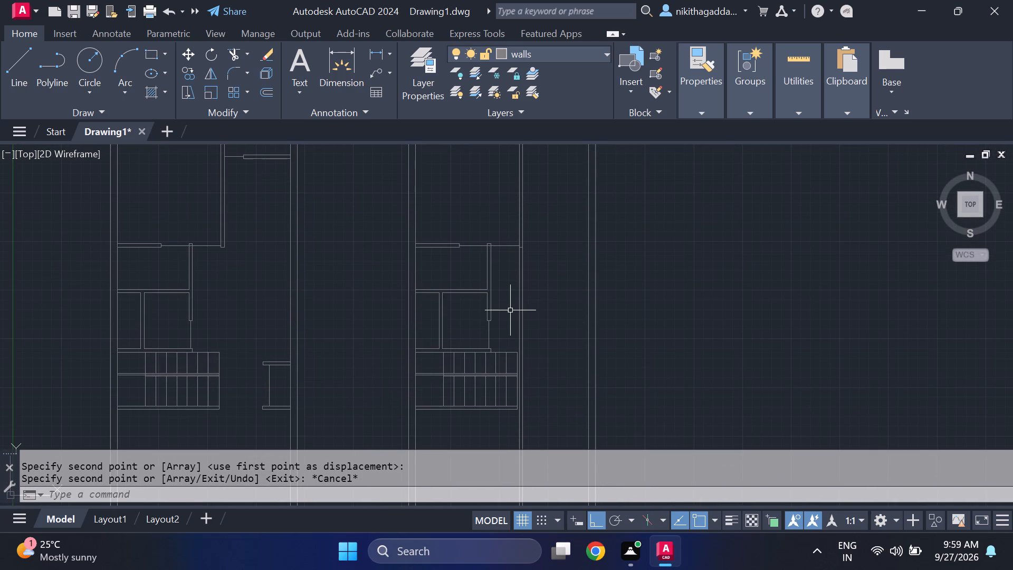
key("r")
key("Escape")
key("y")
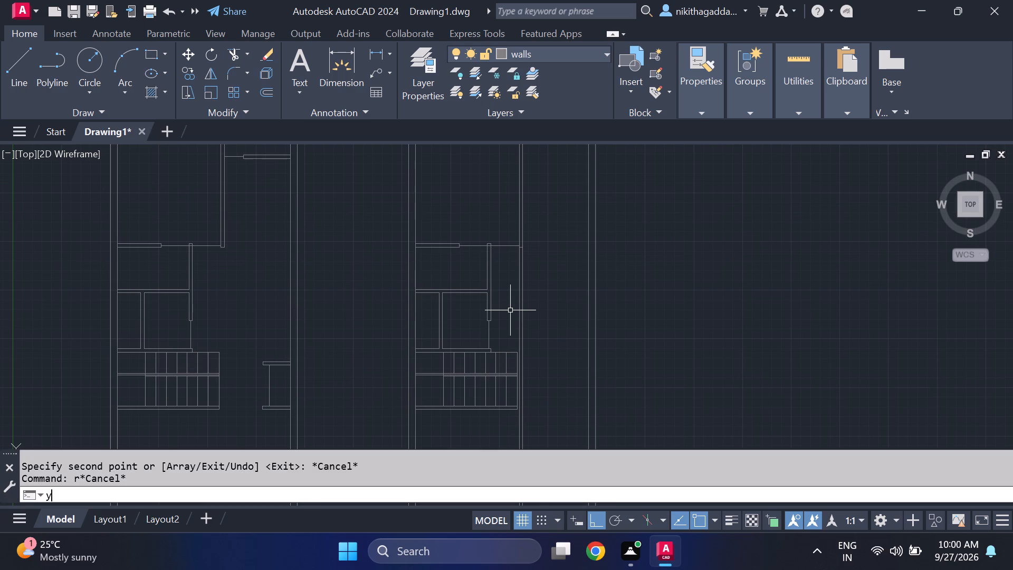
Trim both lines of the second plan's long partition below the upper room's lower corner.
key("Escape")
type("tr")
key("Return")
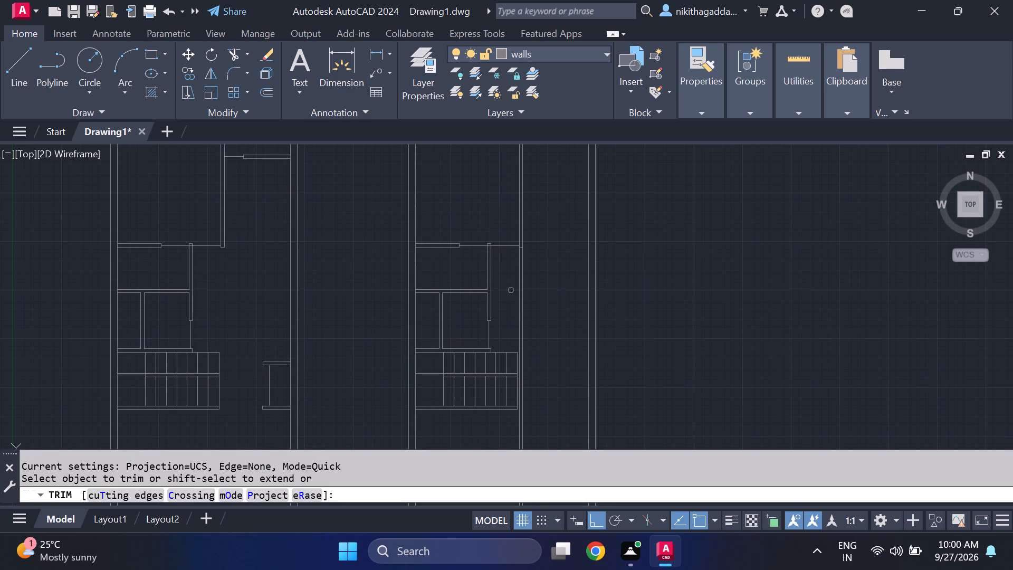
scroll(518, 294, "up", 1)
left_click_drag(536, 279, 530, 290)
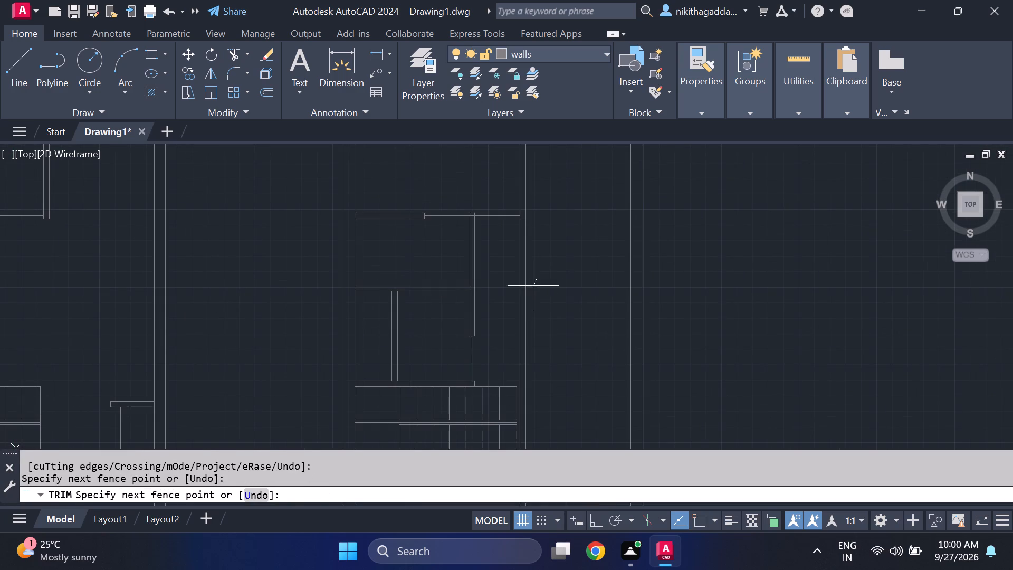
left_click_drag(530, 290, 503, 318)
middle_click_drag(536, 345, 516, 262)
scroll(523, 269, "down", 2)
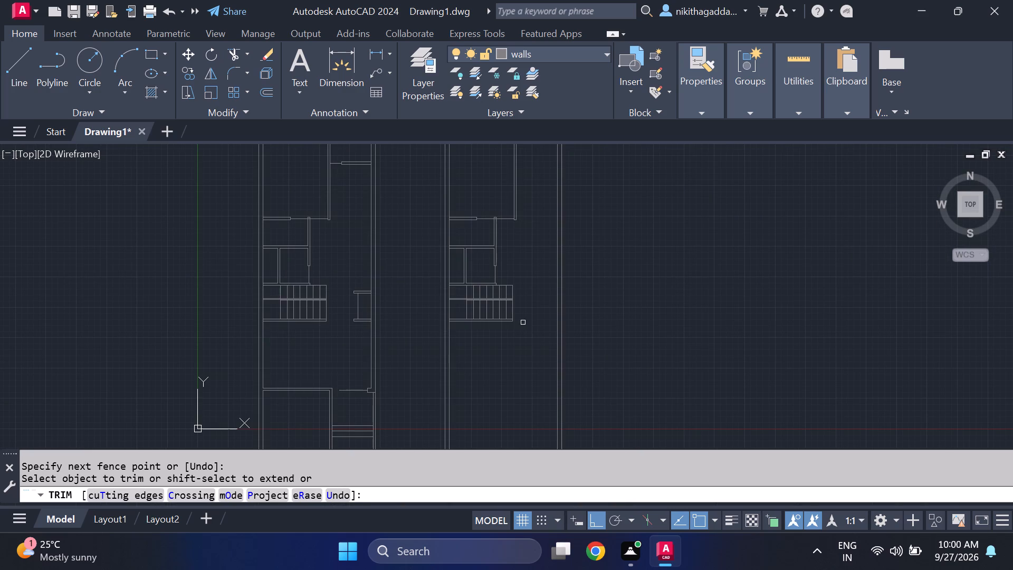
middle_click_drag(522, 366, 491, 331)
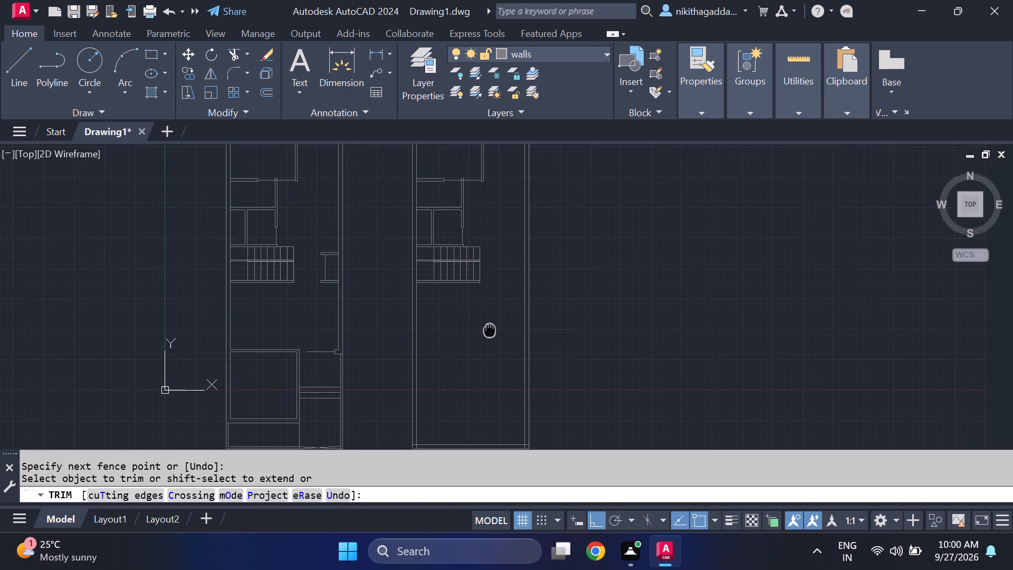
middle_click_drag(491, 331, 494, 333)
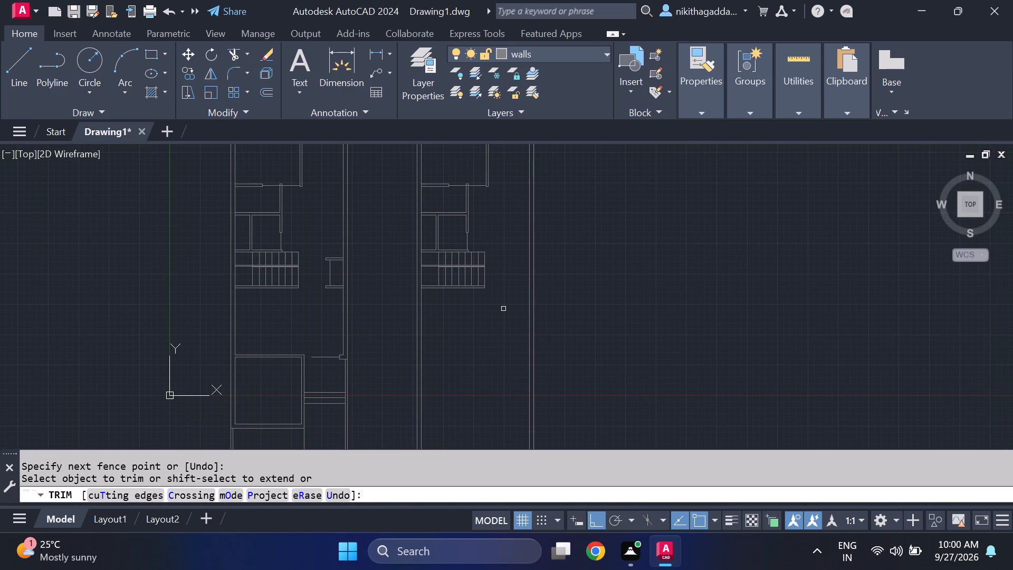
key("Escape")
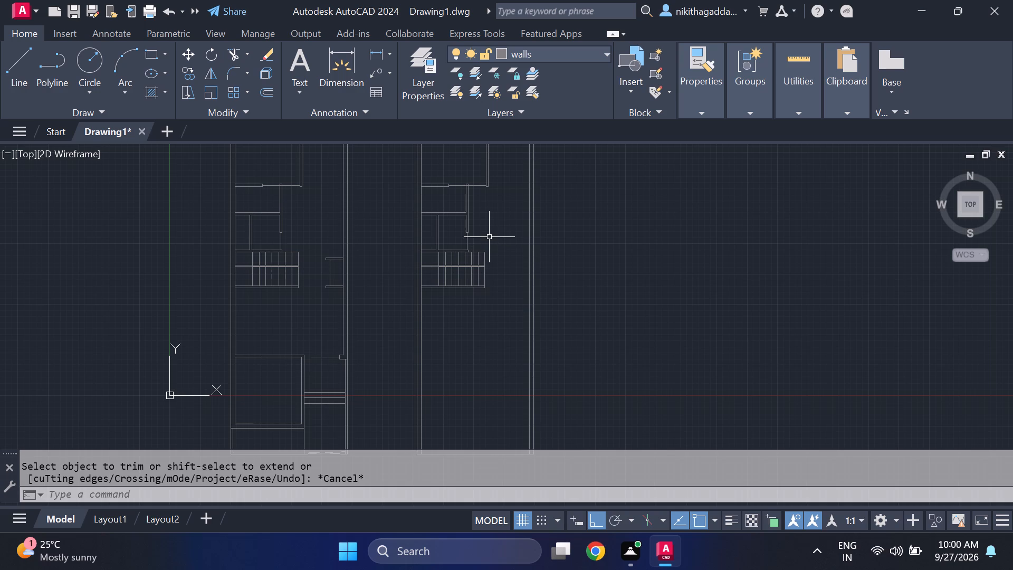
Erase the short end line of the wall above the second plan's staircase.
middle_click_drag(474, 264, 455, 296)
scroll(455, 278, "up", 3)
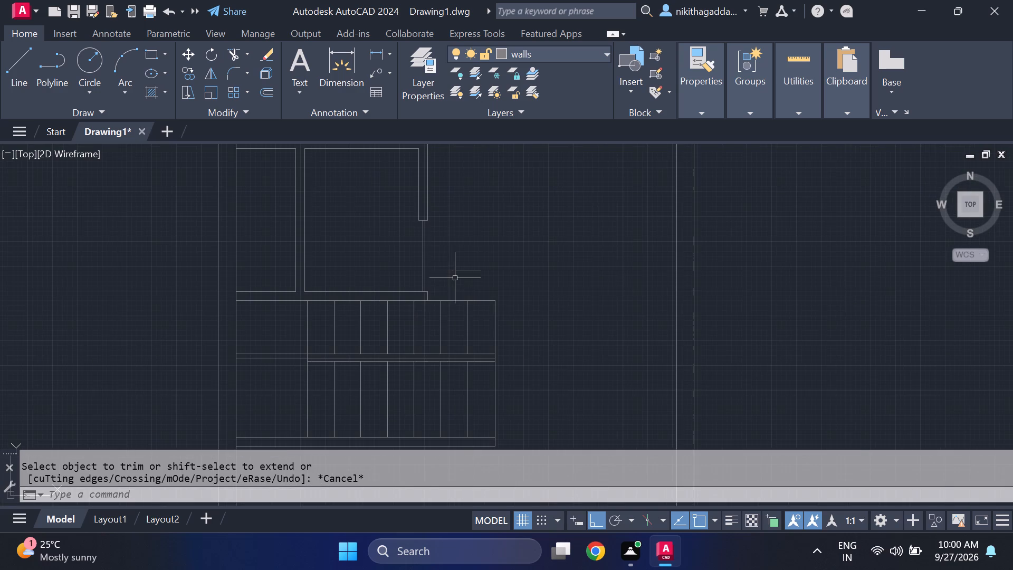
scroll(419, 298, "up", 1)
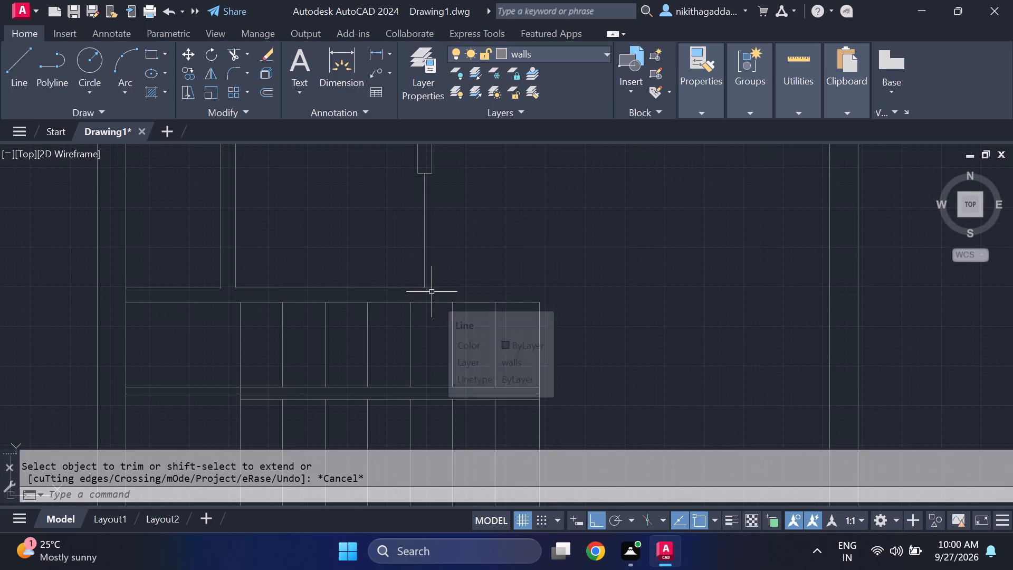
left_click(432, 292)
key("Delete")
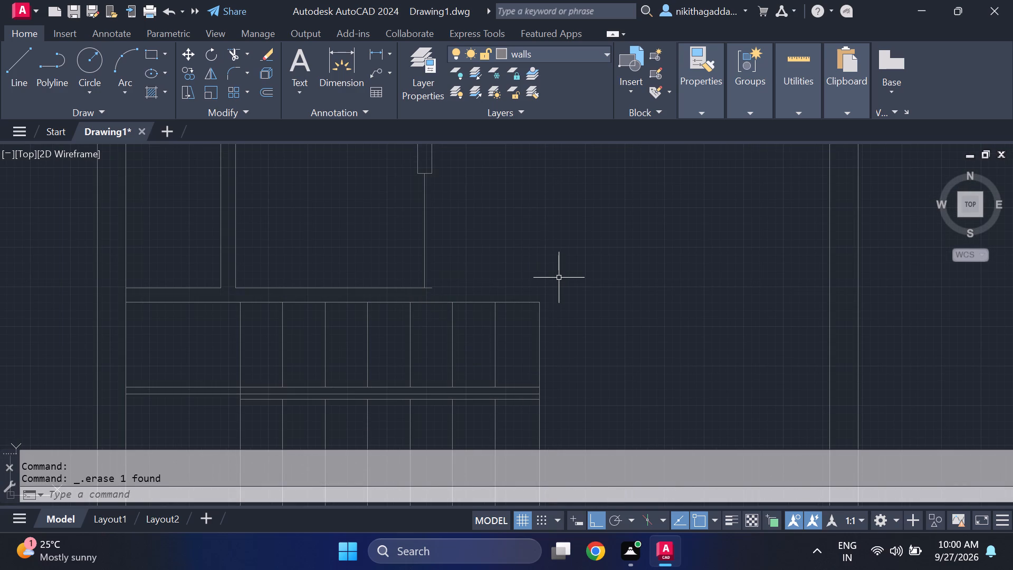
Draw lines extending the wall above the second plan's stairs about 3'-10" toward the right wall, closing its end back to the stair corner.
key("l")
key("Return")
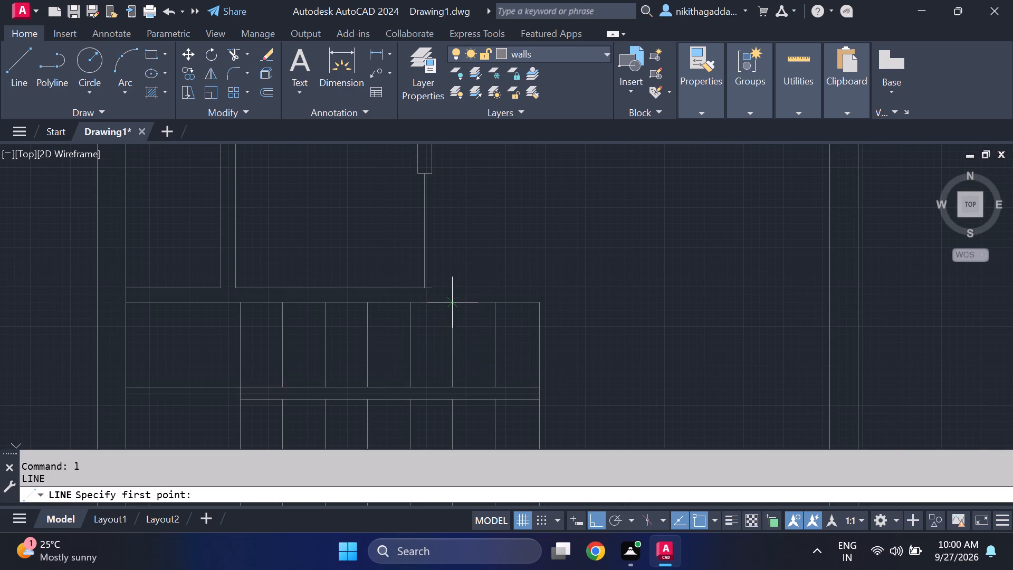
left_click(438, 289)
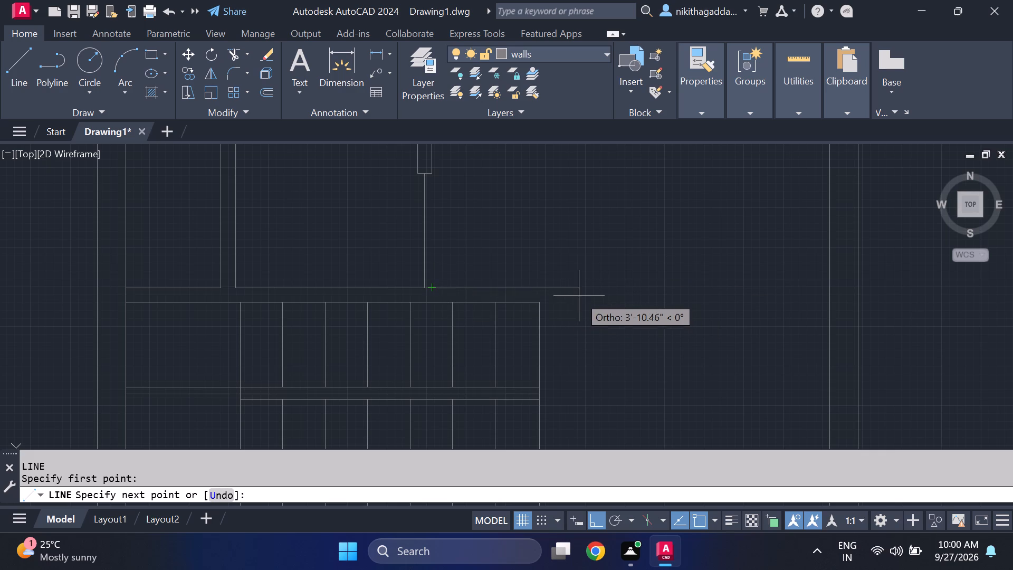
left_click(580, 290)
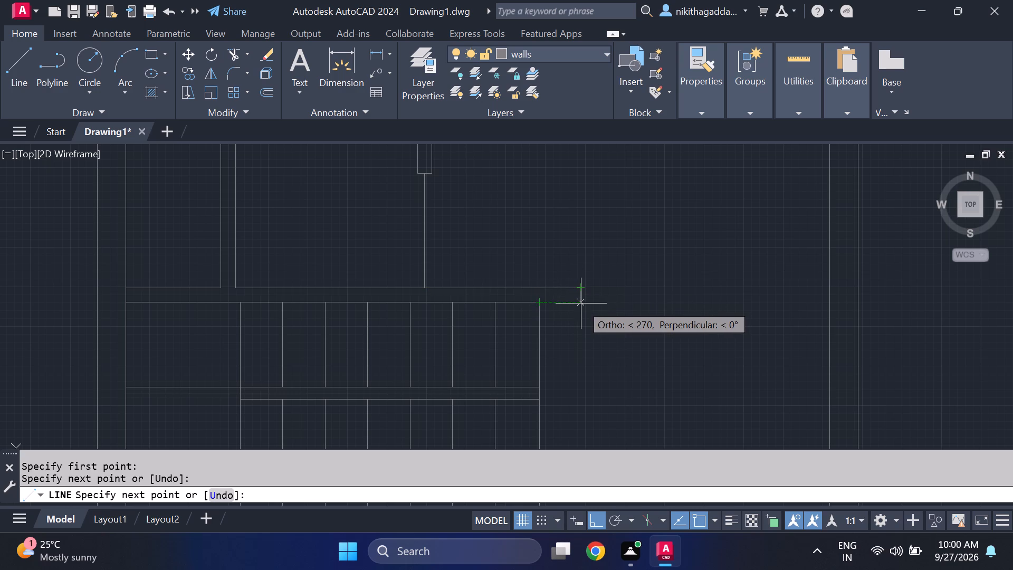
left_click(581, 303)
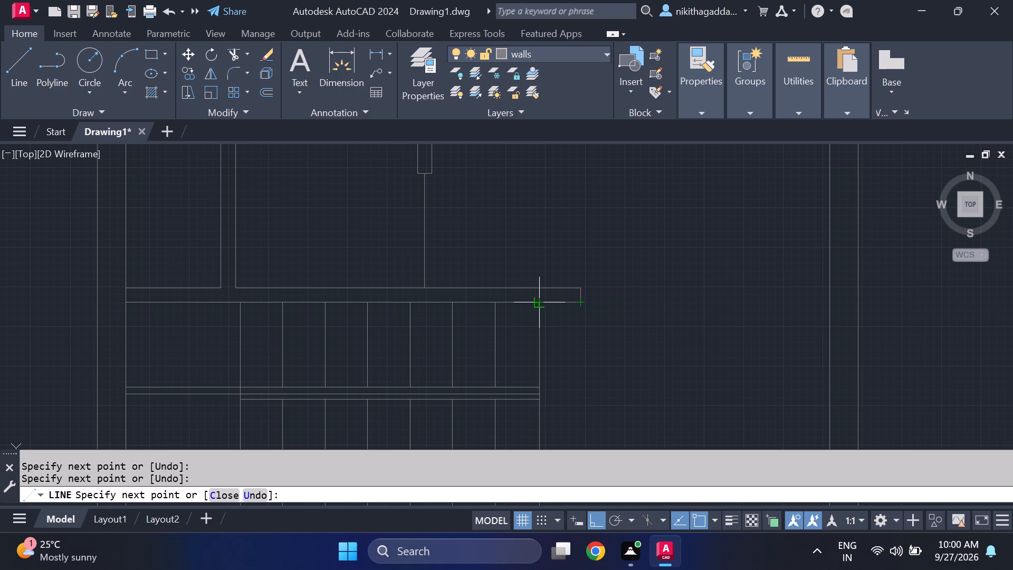
left_click(541, 306)
scroll(674, 292, "down", 2)
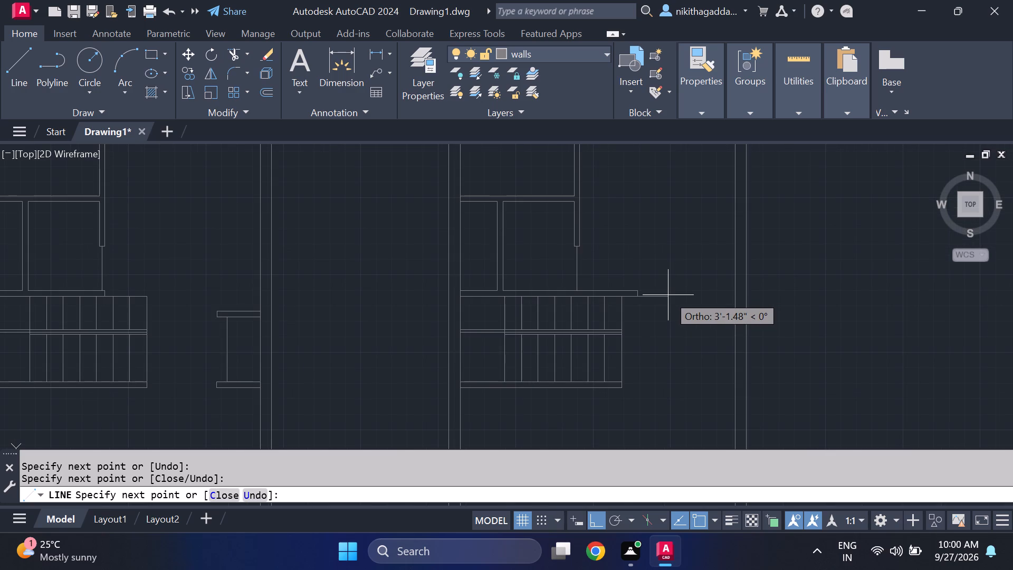
key("Escape")
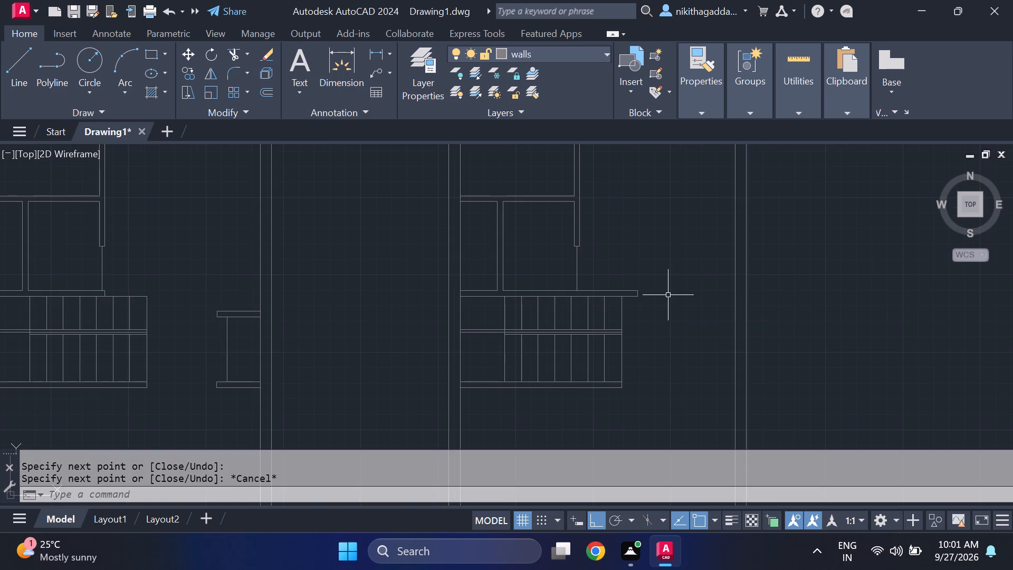
Extend the wall below the stairs to align with the upper wall's end, with an end return about 7.5" deep and 4.5" wide.
scroll(623, 394, "up", 2)
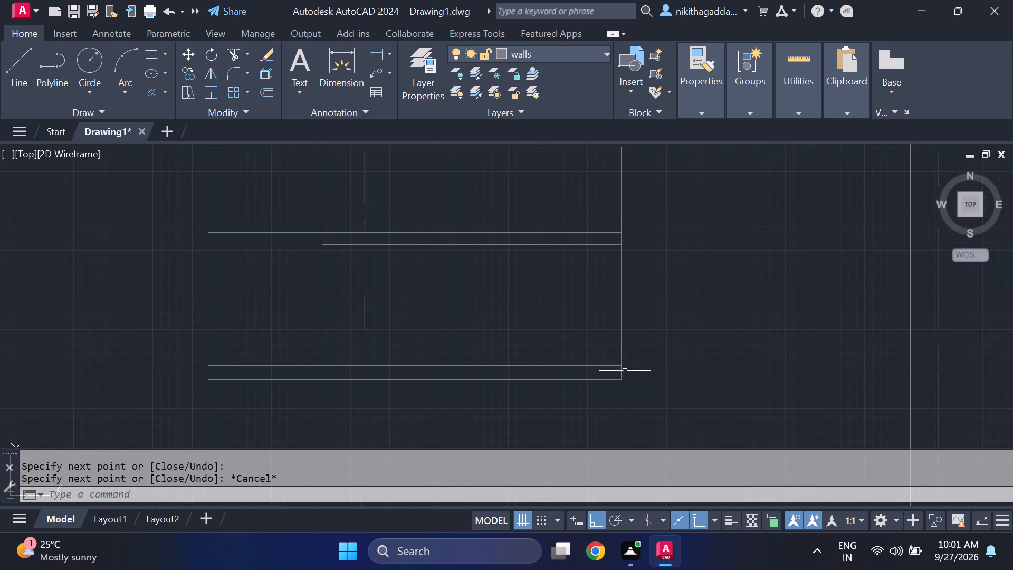
key("l")
key("Return")
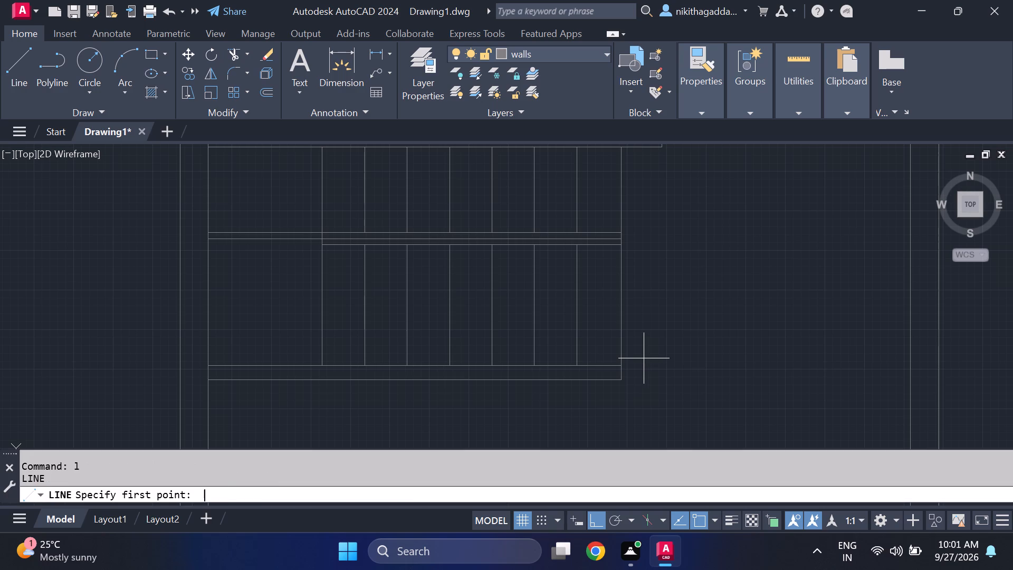
left_click(621, 366)
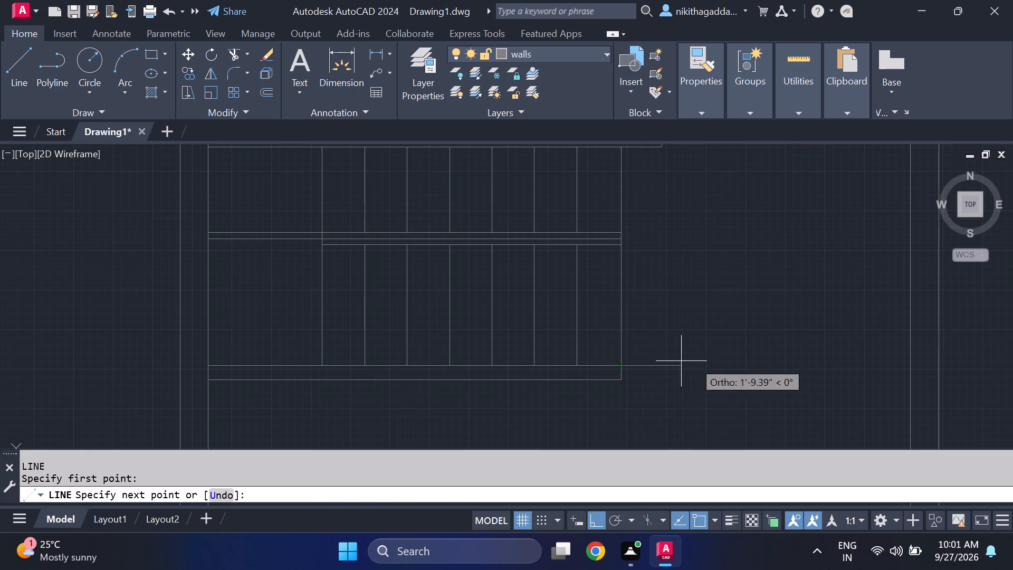
scroll(726, 359, "down", 1)
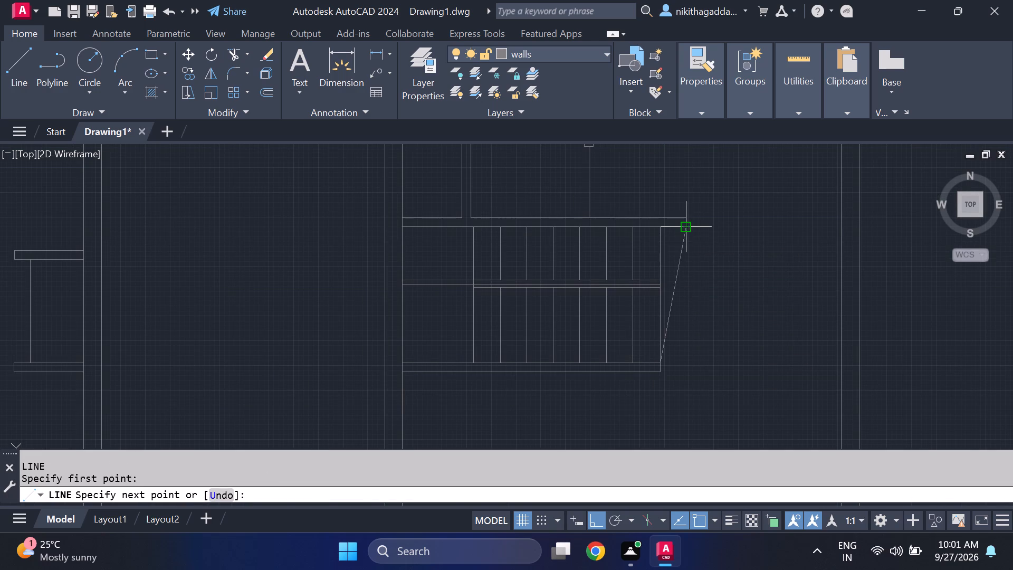
left_click(685, 363)
scroll(688, 383, "up", 1)
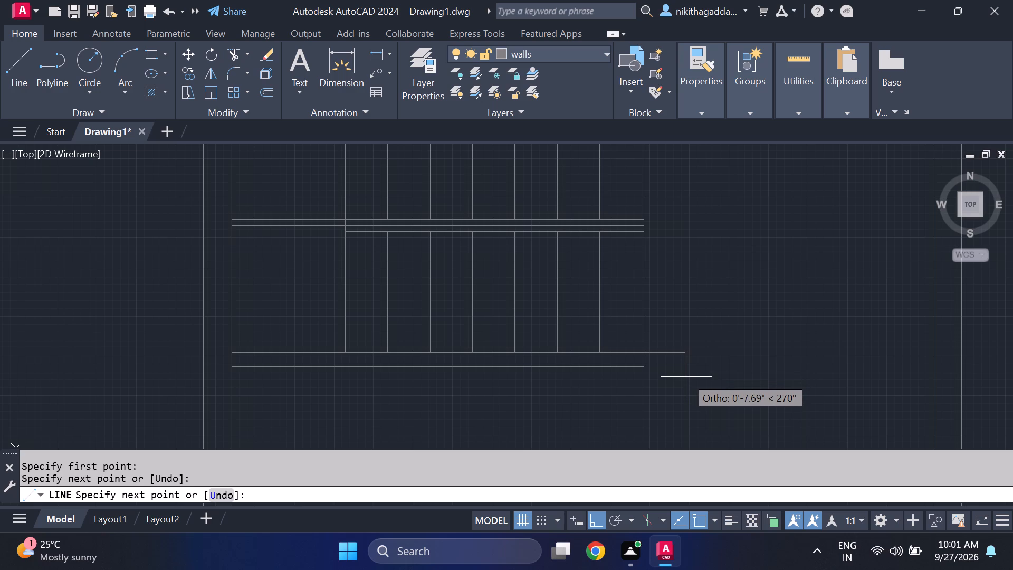
scroll(686, 377, "down", 2)
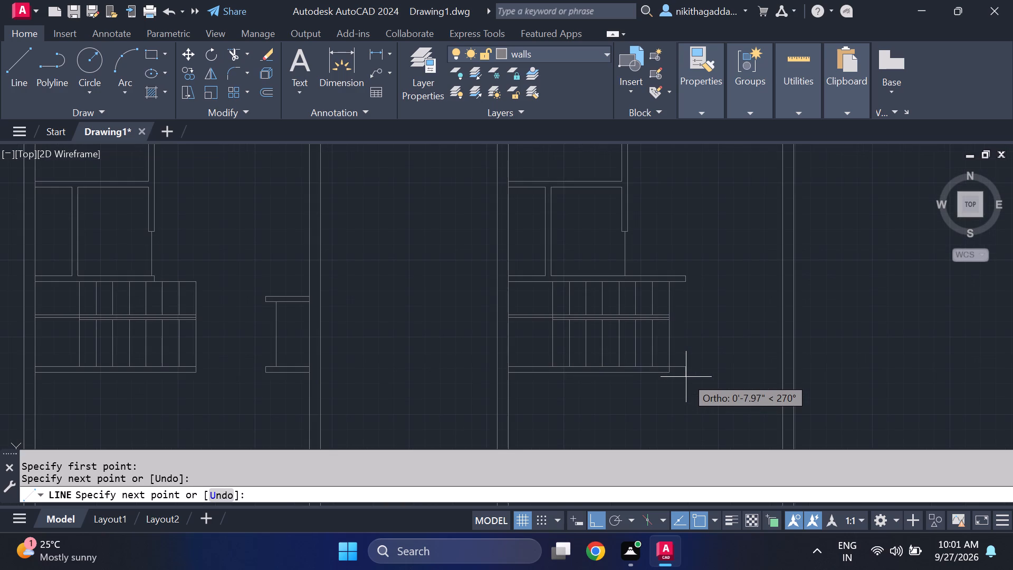
scroll(686, 377, "up", 3)
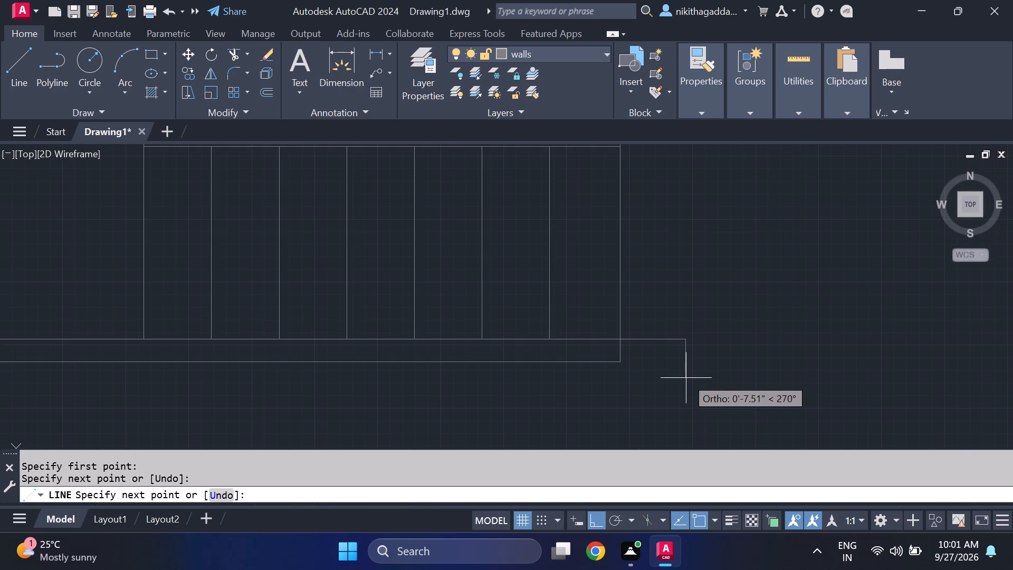
left_click(686, 377)
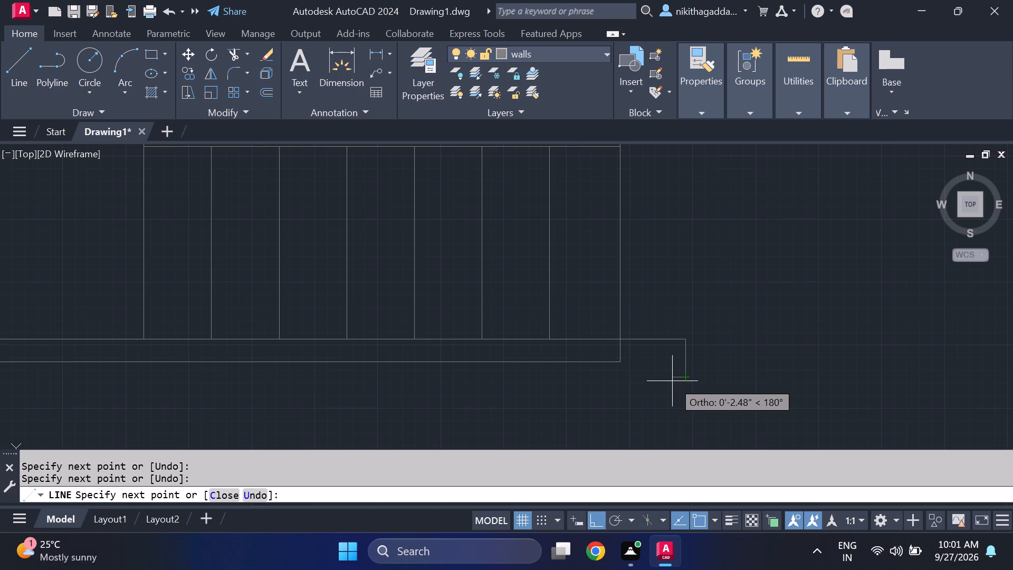
type("4.5\"")
key("Return")
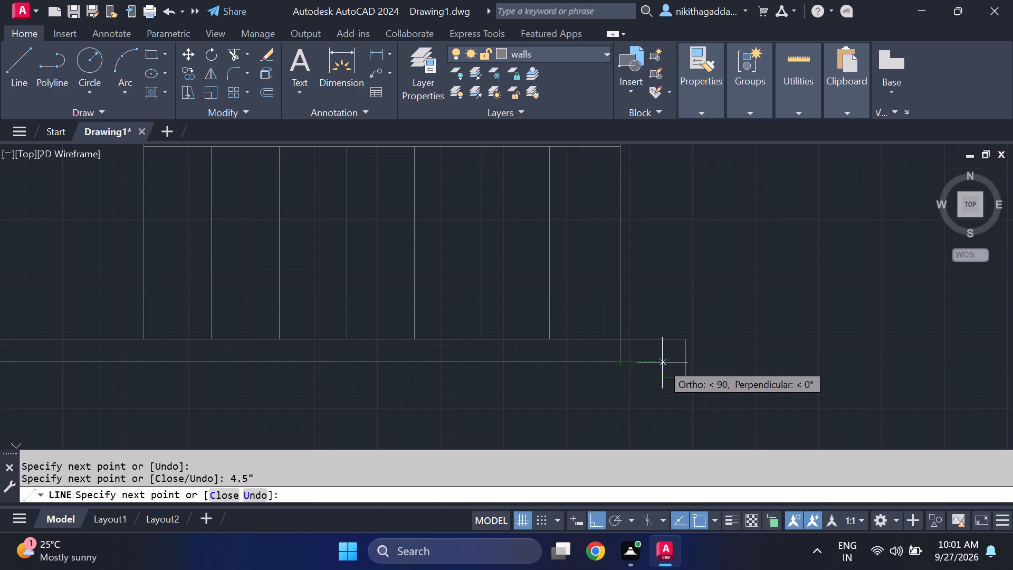
left_click(664, 362)
left_click(615, 366)
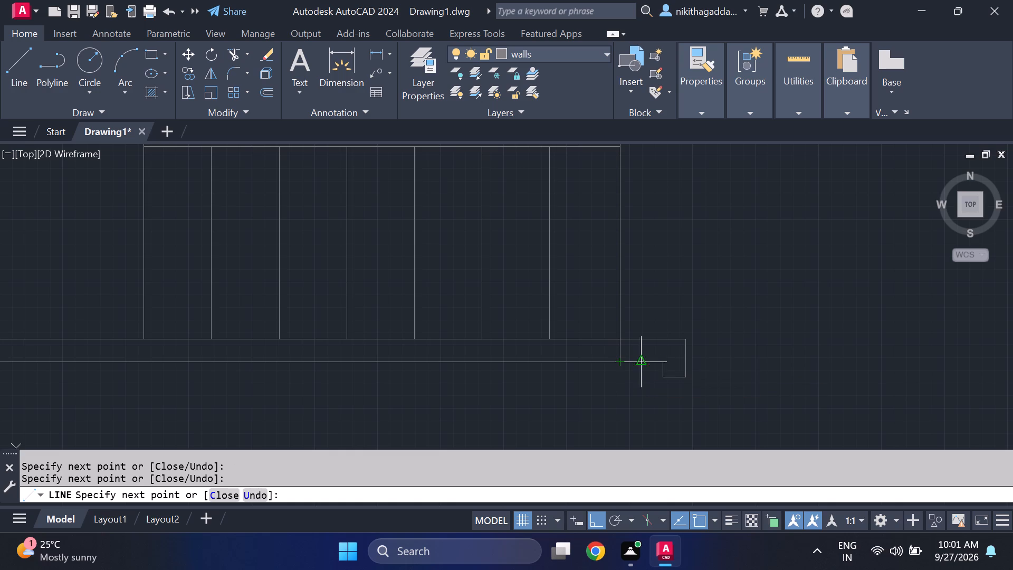
scroll(808, 346, "down", 3)
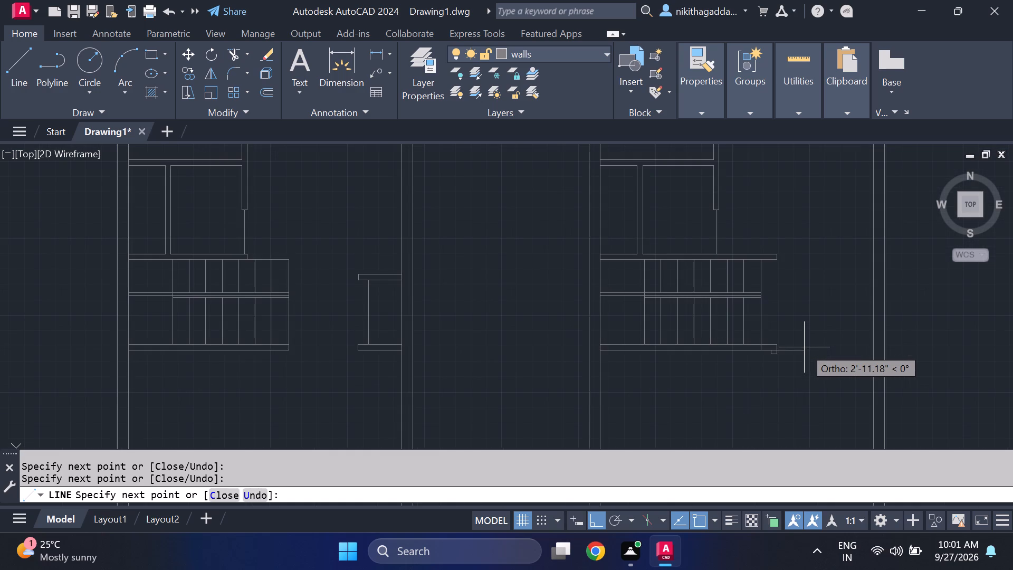
key("Escape")
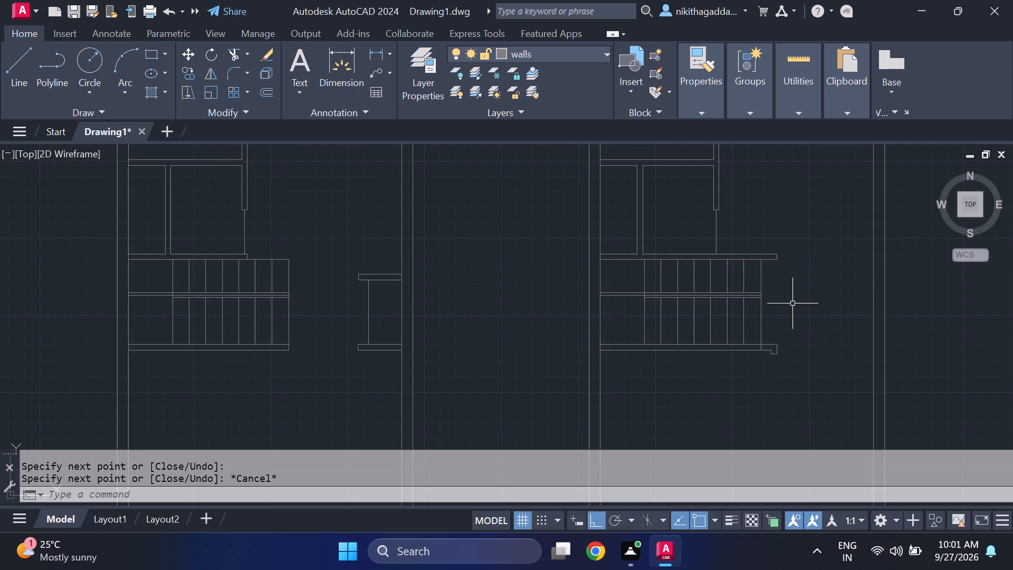
Trim the staircase's end line where it crosses the extended lower wall.
middle_click_drag(782, 306, 772, 359)
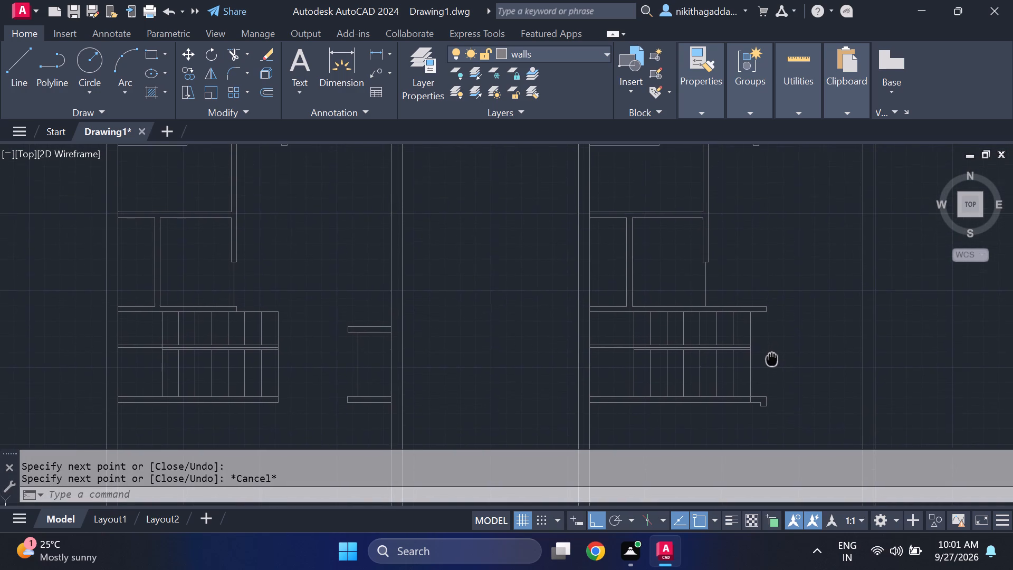
middle_click_drag(772, 359, 761, 331)
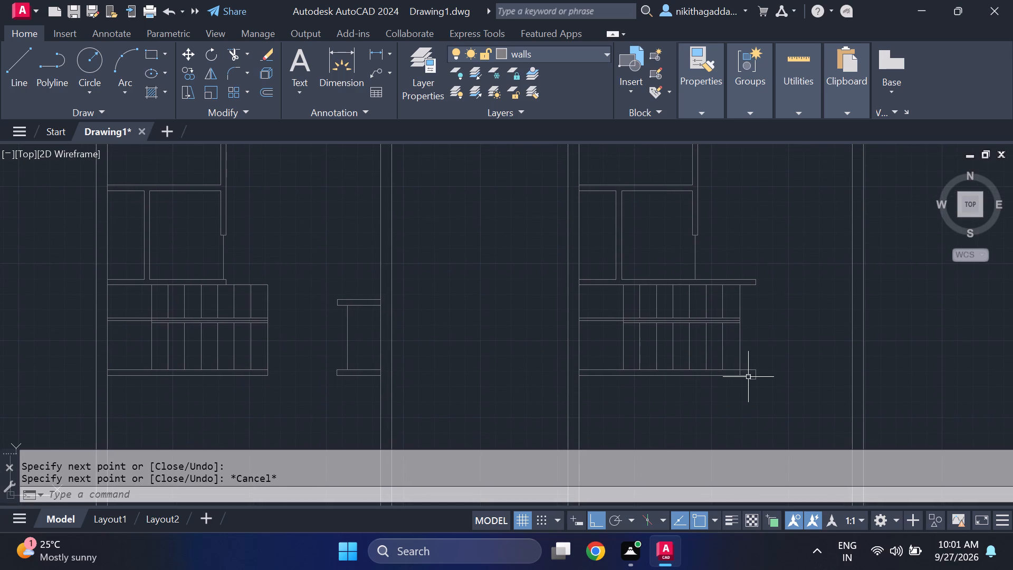
scroll(740, 379, "up", 3)
type("tr")
key("Return")
left_click_drag(762, 360, 717, 357)
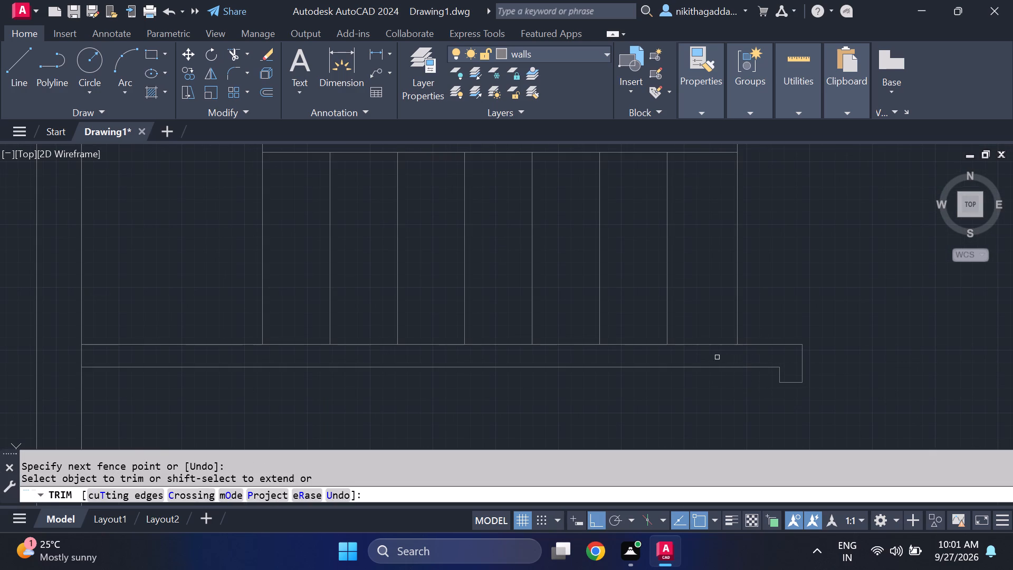
scroll(788, 326, "down", 3)
key("Escape")
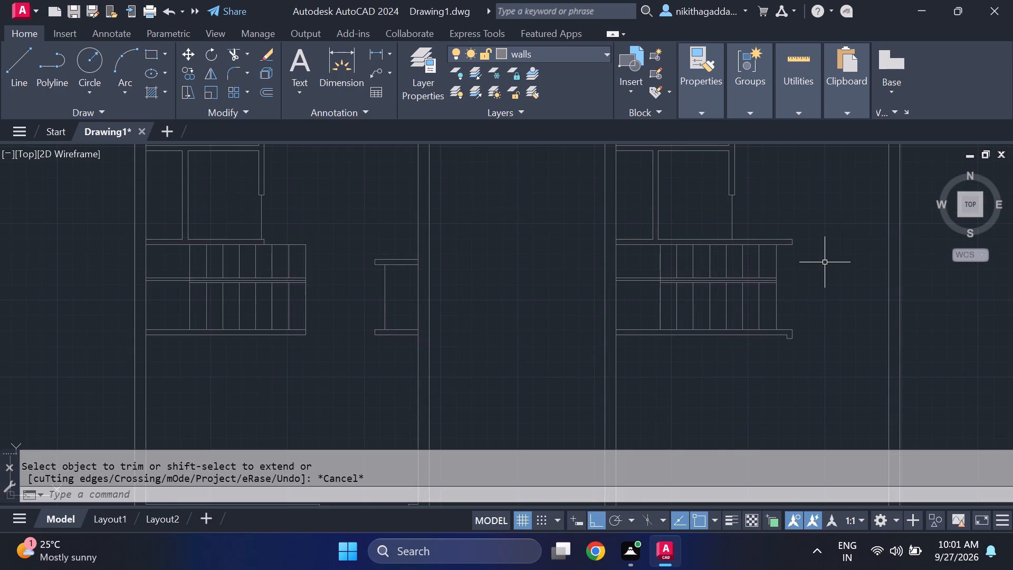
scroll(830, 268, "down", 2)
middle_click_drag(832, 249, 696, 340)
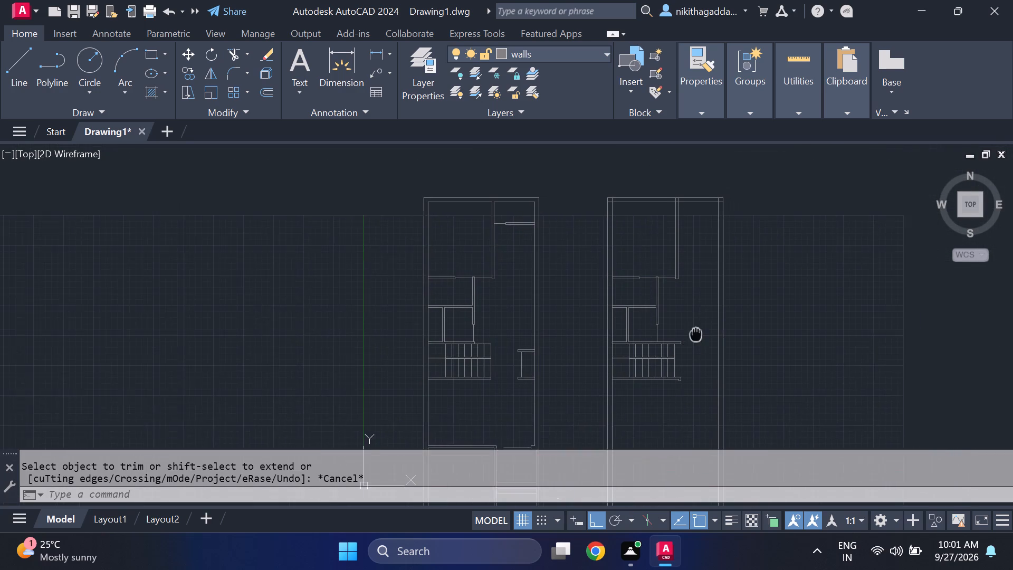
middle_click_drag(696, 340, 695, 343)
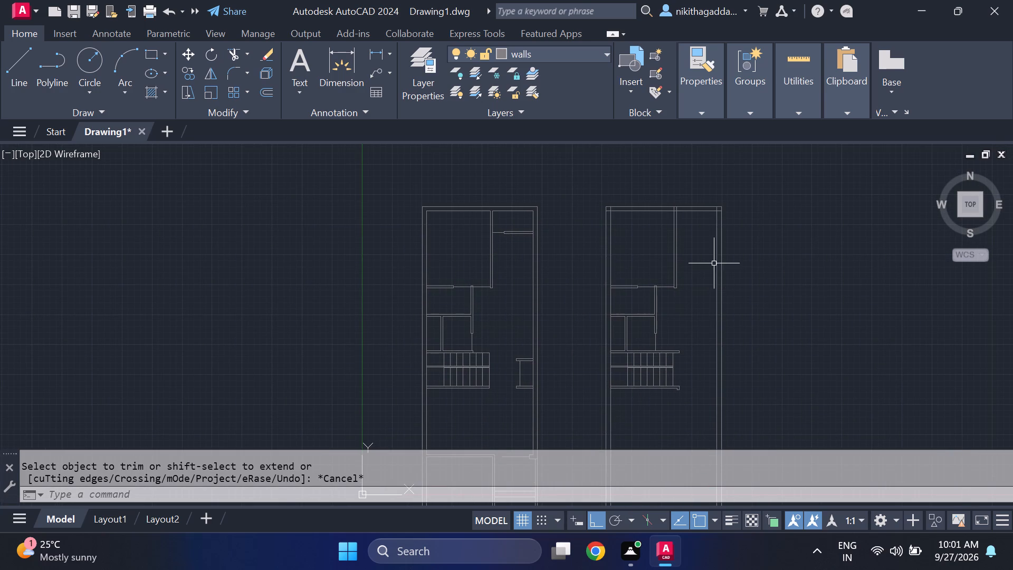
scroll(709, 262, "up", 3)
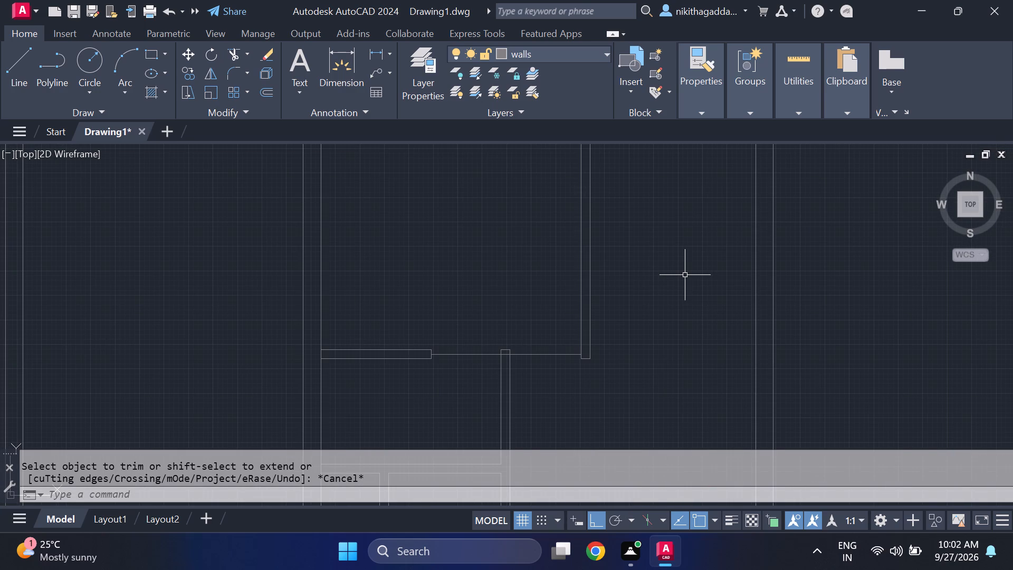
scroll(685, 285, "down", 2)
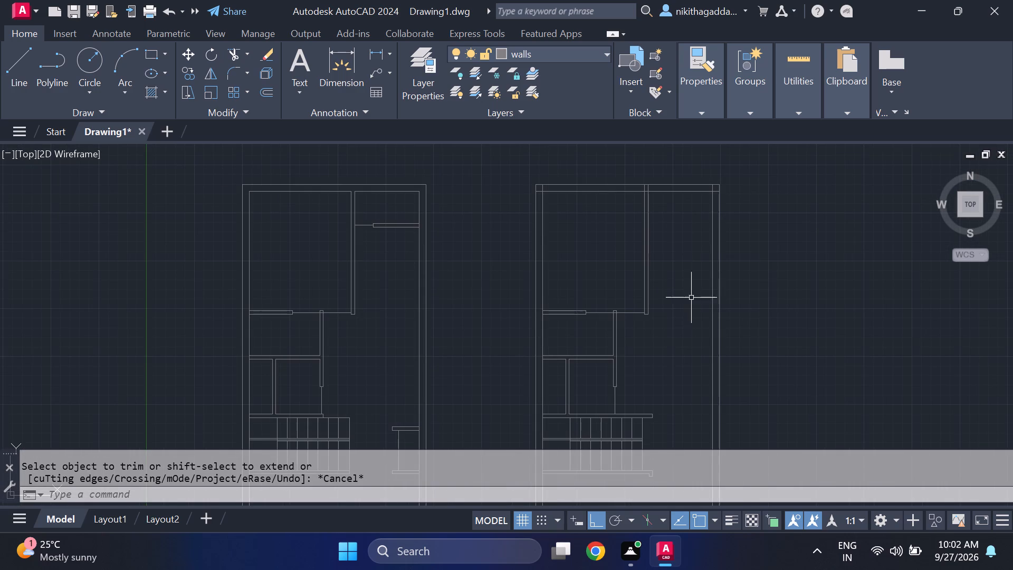
Offset the inner line of the second plan's top wall 3'6" down into the rooms.
middle_click_drag(691, 306, 675, 356)
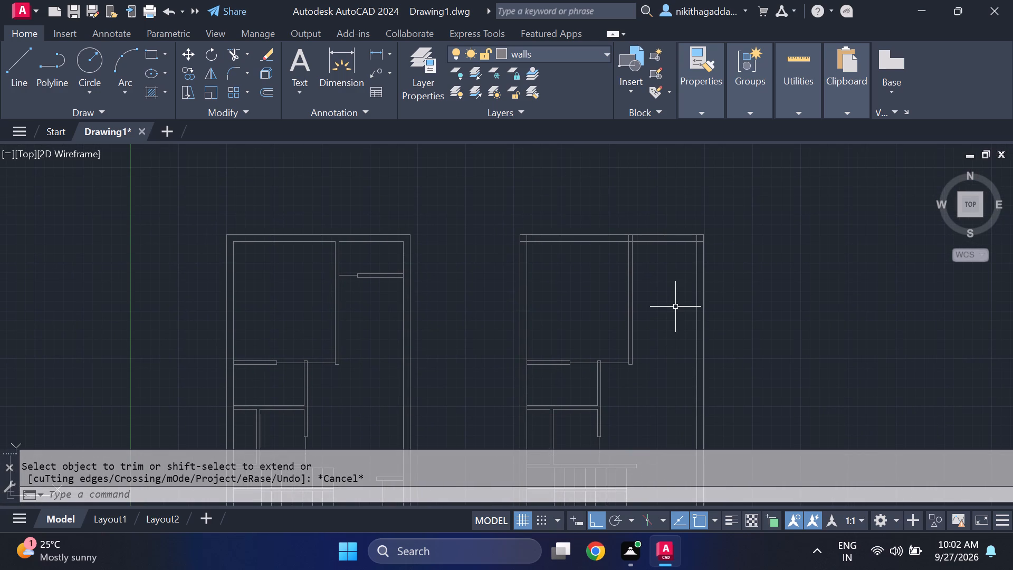
type("of")
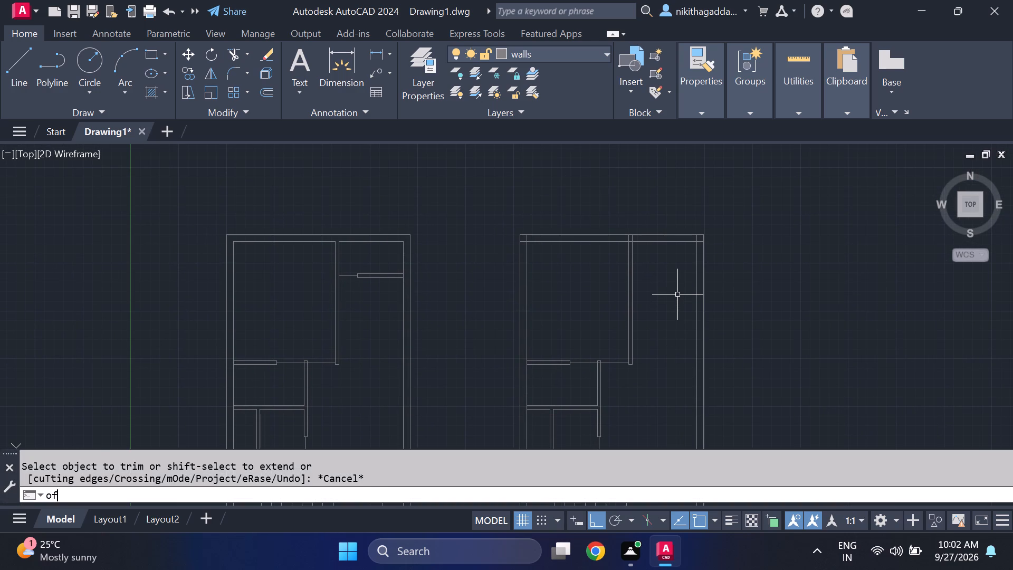
key("Return")
type("3'6")
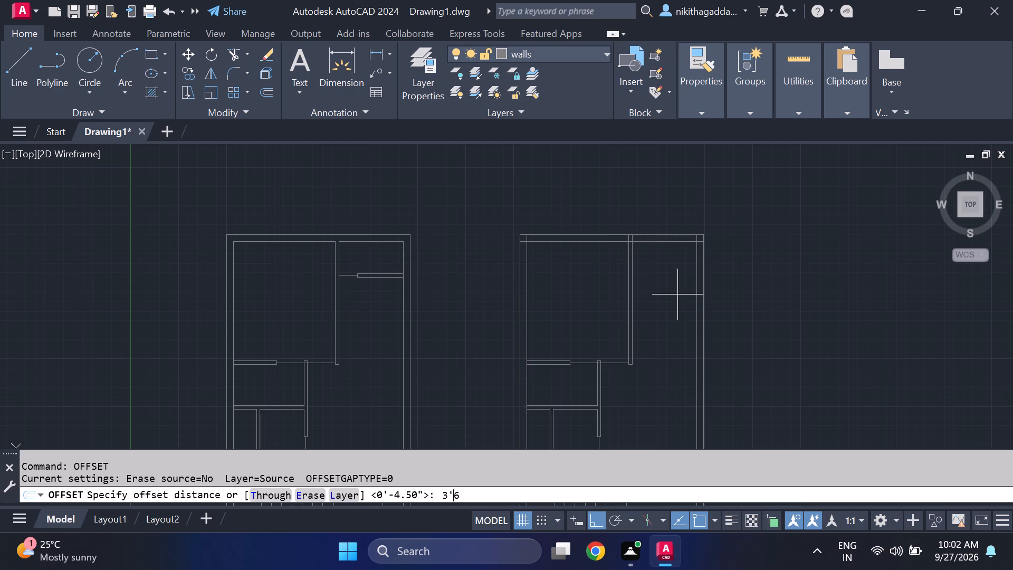
key("shift+quotedbl")
key("Return")
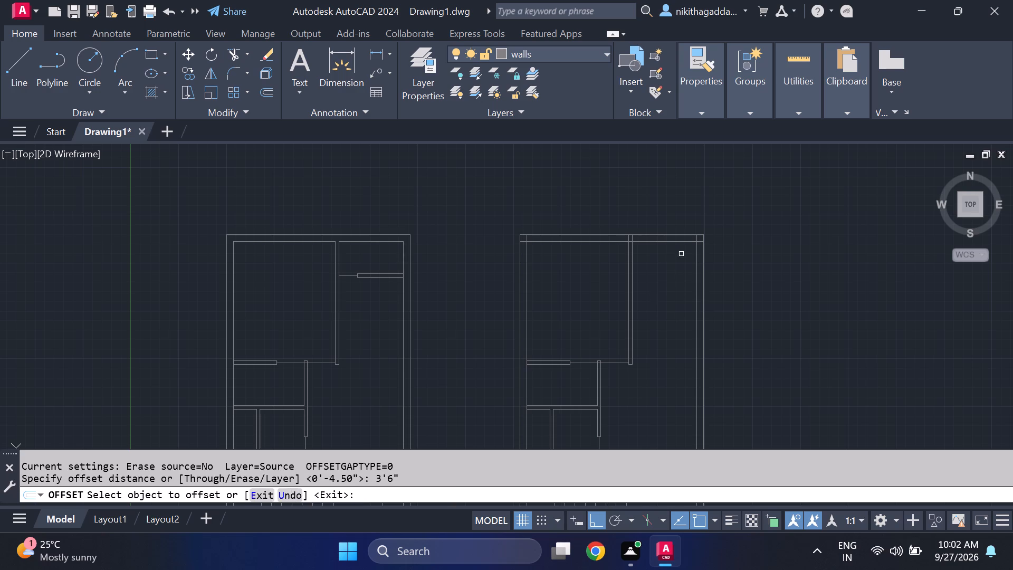
scroll(682, 250, "up", 1)
left_click(684, 237)
left_click(679, 332)
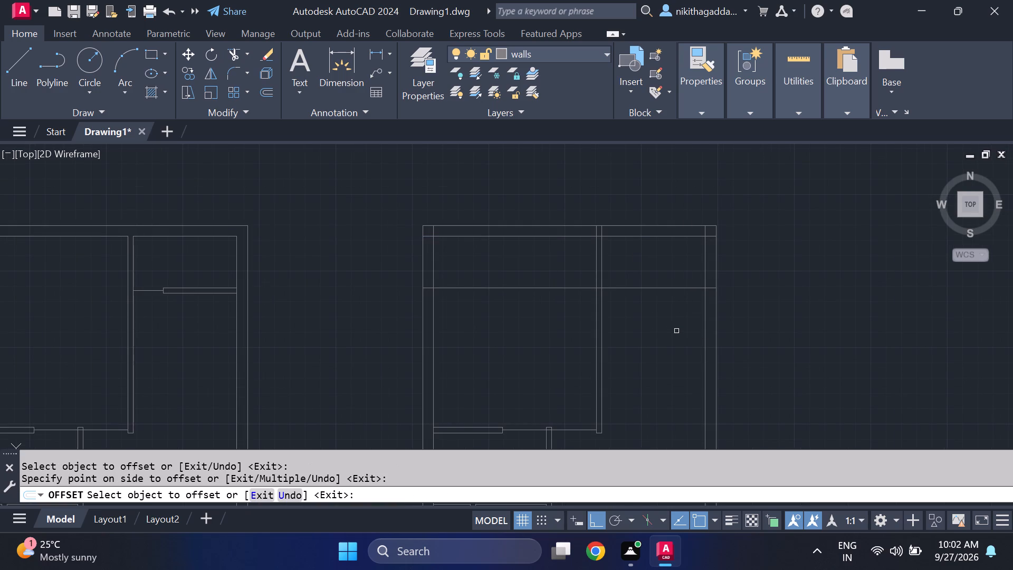
key("Escape")
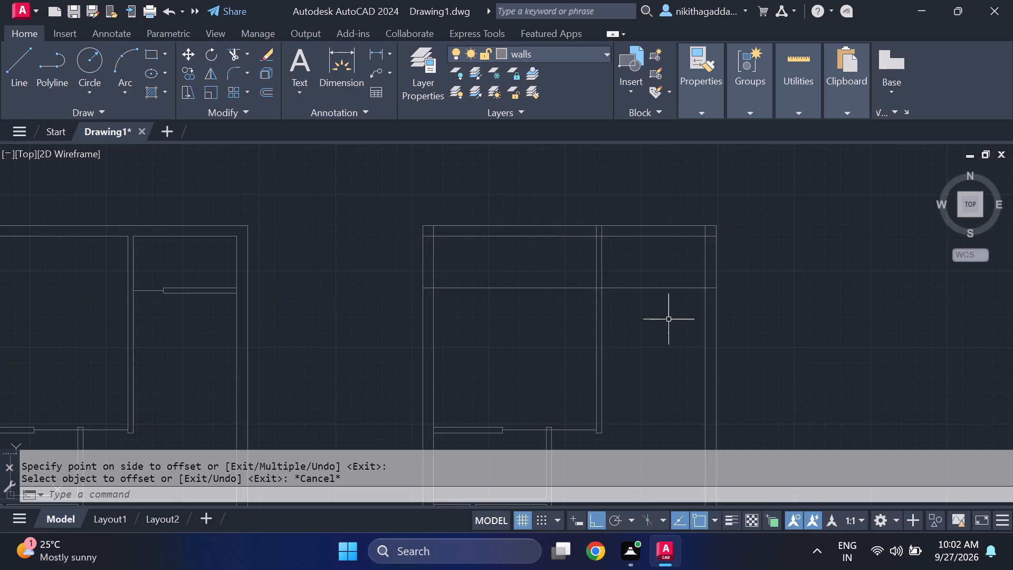
Offset the new horizontal line 4.5" downward to give the partition its thickness.
type("of")
key("Return")
type("4.5\"")
key("Return")
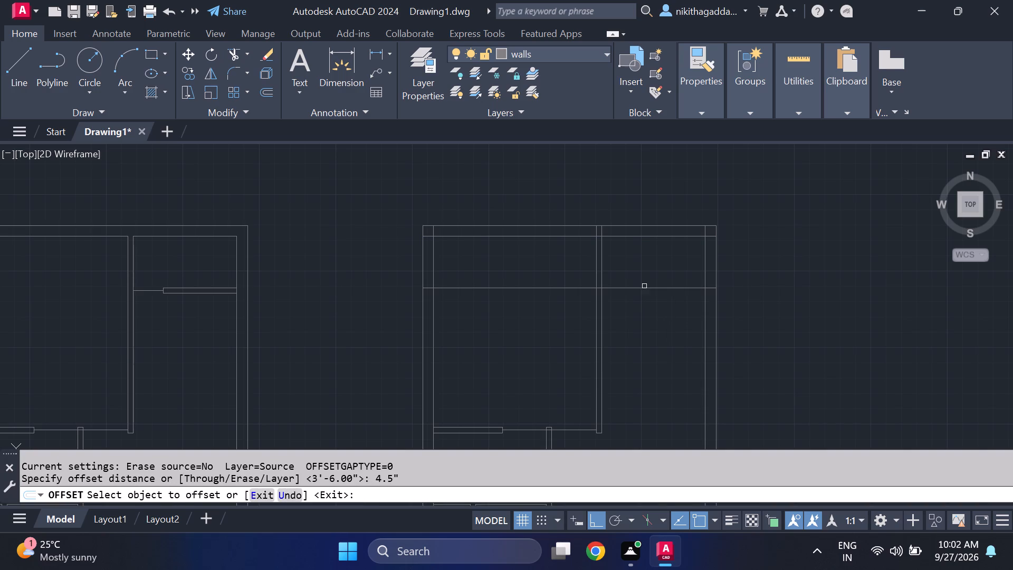
left_click(643, 291)
left_click(645, 289)
left_click(641, 332)
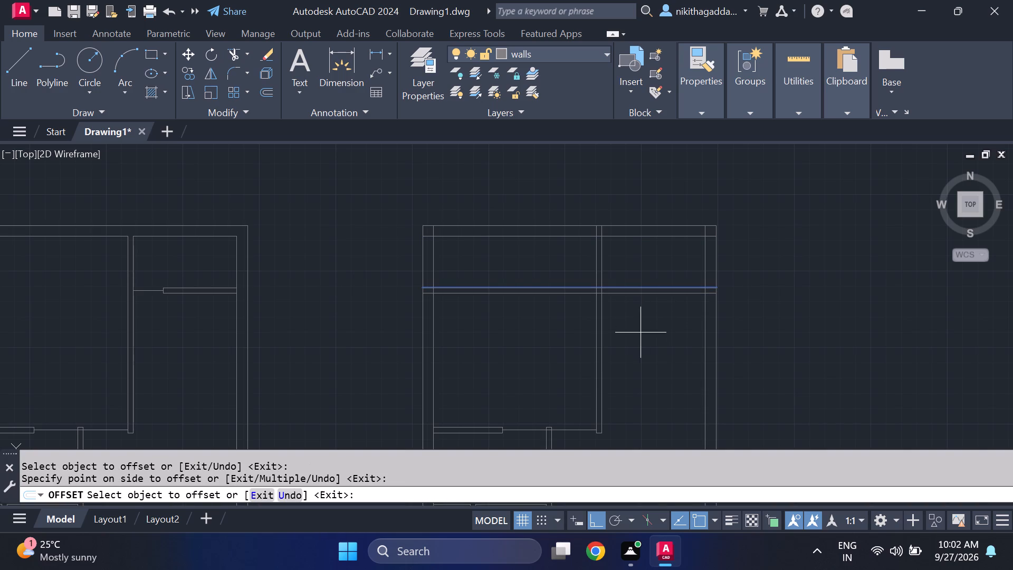
key("Escape")
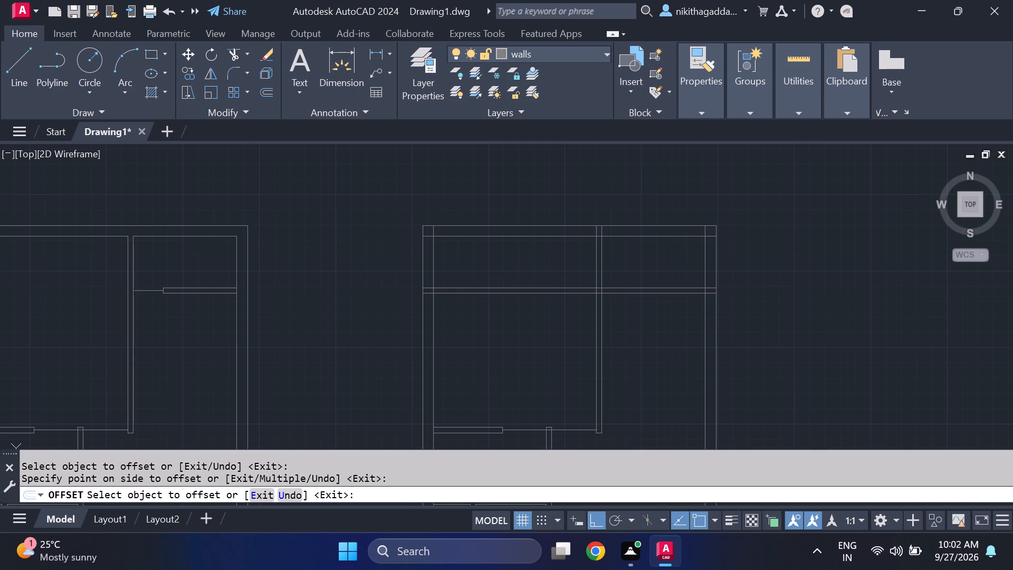
Trim the new partition's lines out of the top-left room, left outer wall and vertical partition, and open the junction with the vertical partition.
type("tr")
key("Return")
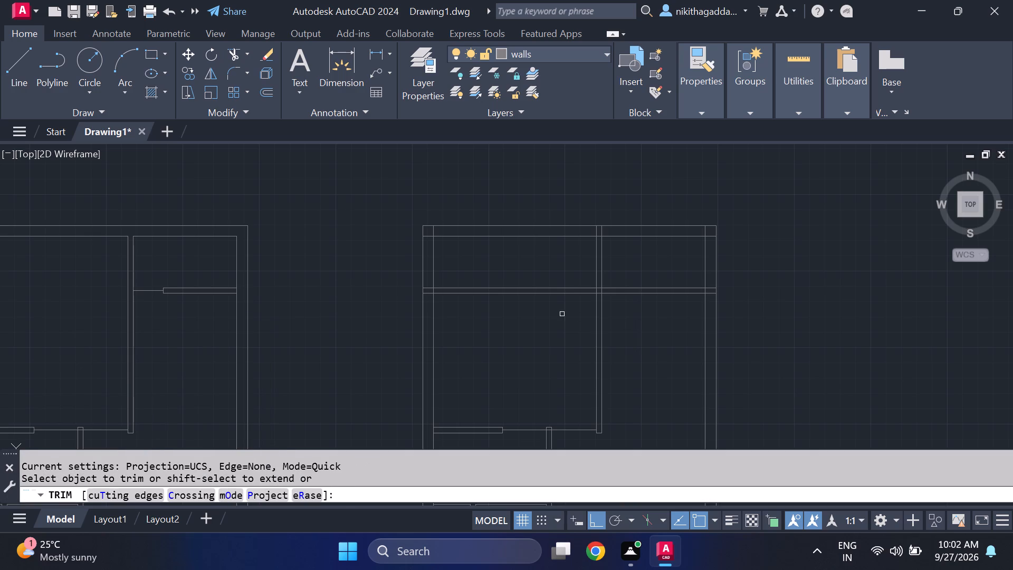
left_click_drag(487, 270, 482, 360)
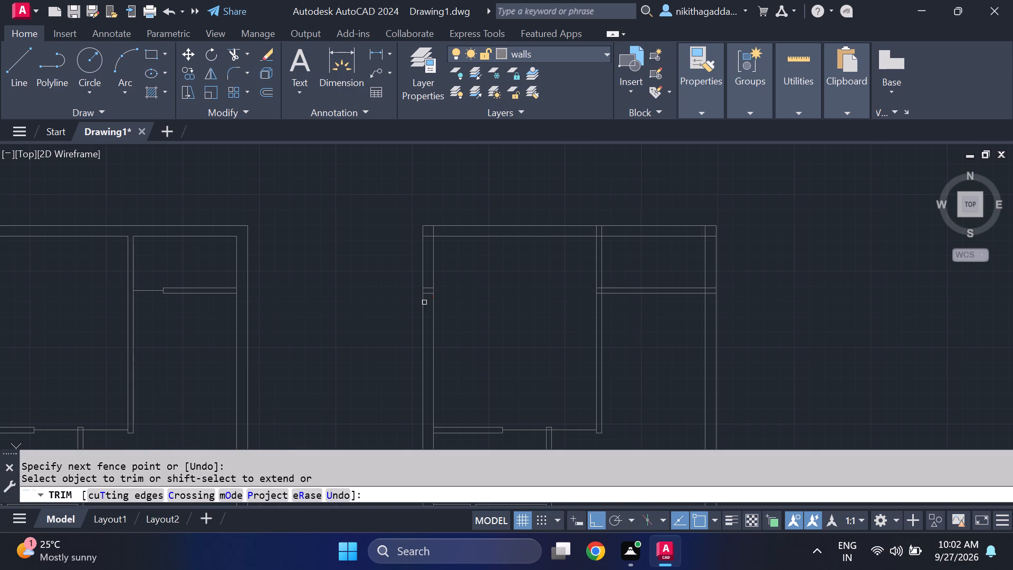
left_click(426, 296)
left_click(429, 289)
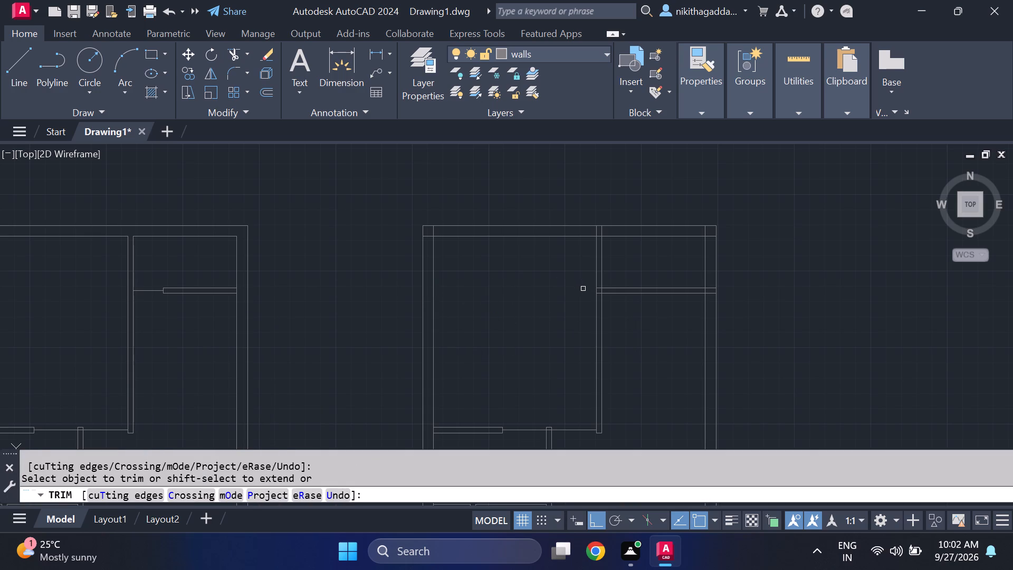
scroll(600, 282, "up", 3)
left_click(599, 319)
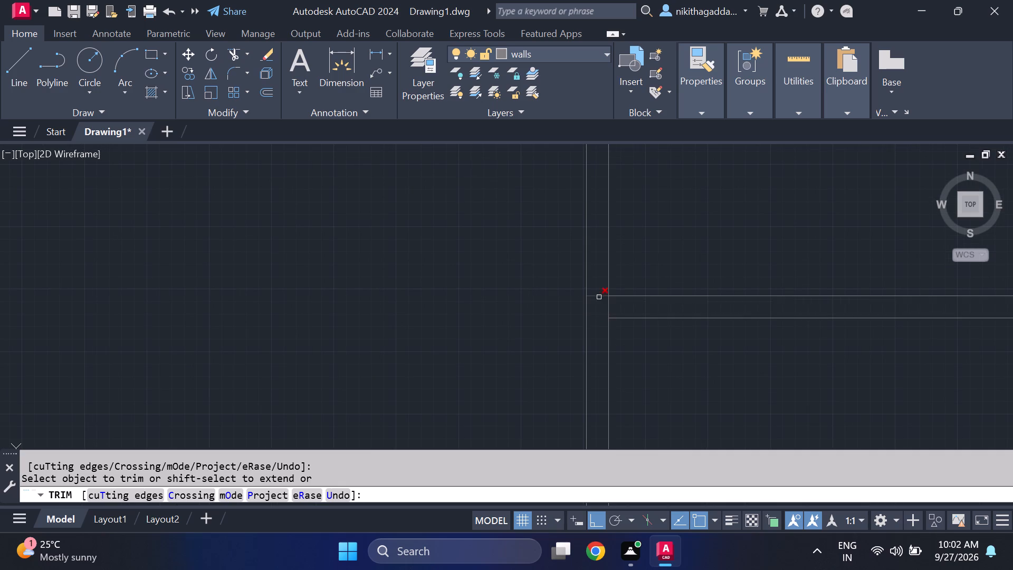
left_click(598, 294)
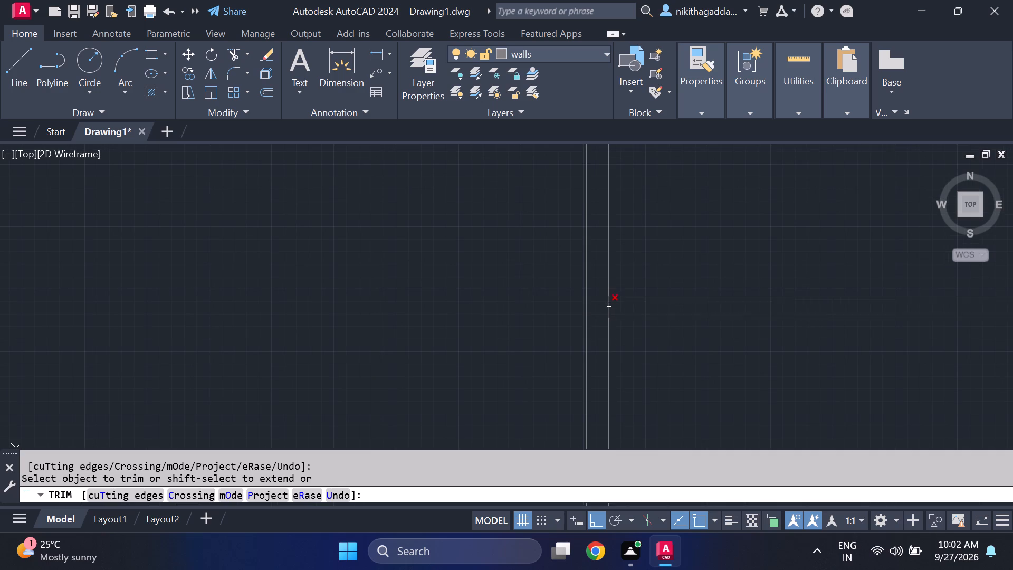
left_click(609, 305)
scroll(681, 341, "down", 4)
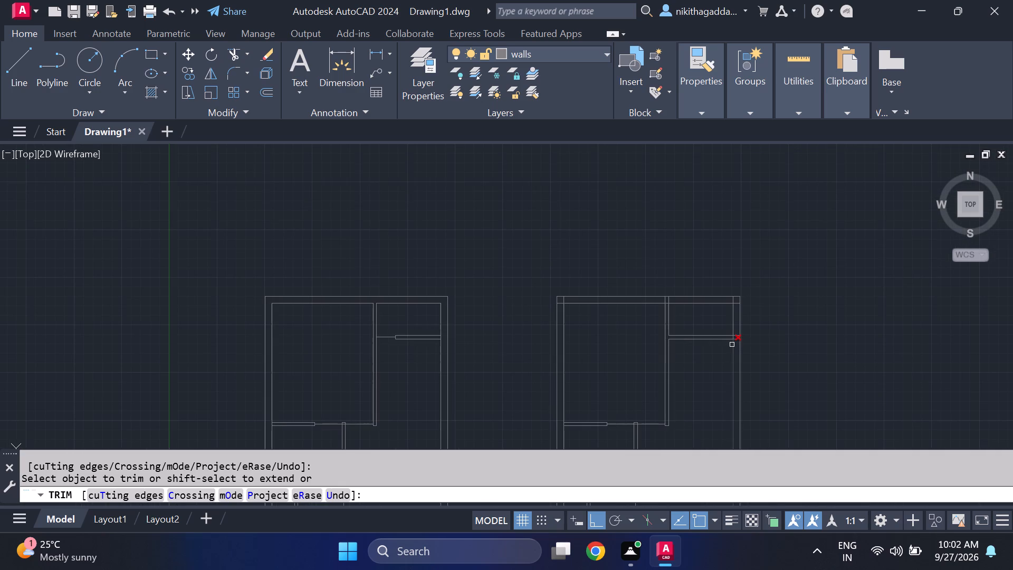
Trim the new partition's lines inside the right outer wall and open the inner wall line between them.
middle_click_drag(729, 343, 673, 283)
middle_click(673, 283)
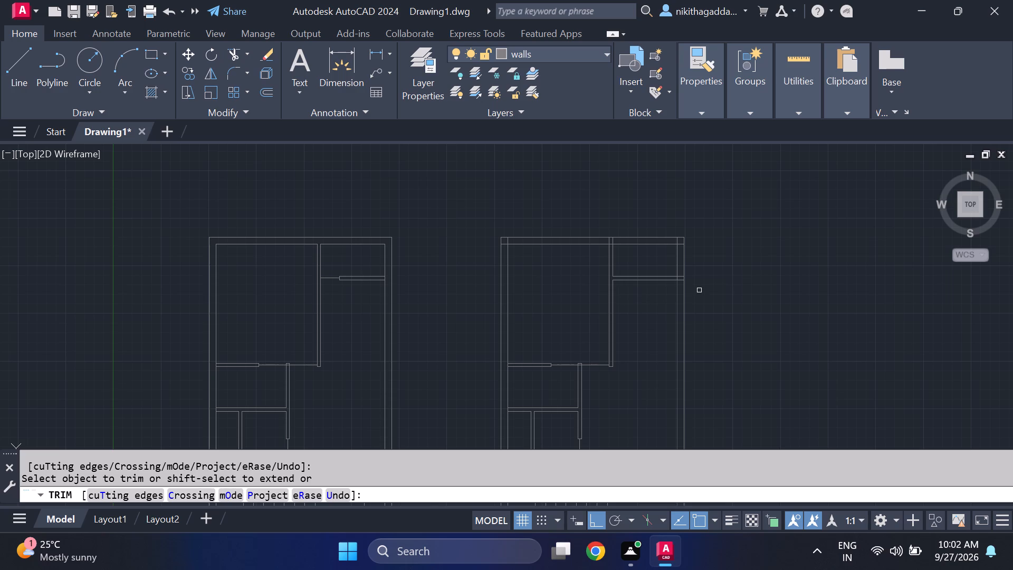
scroll(699, 289, "up", 2)
left_click_drag(651, 251, 651, 254)
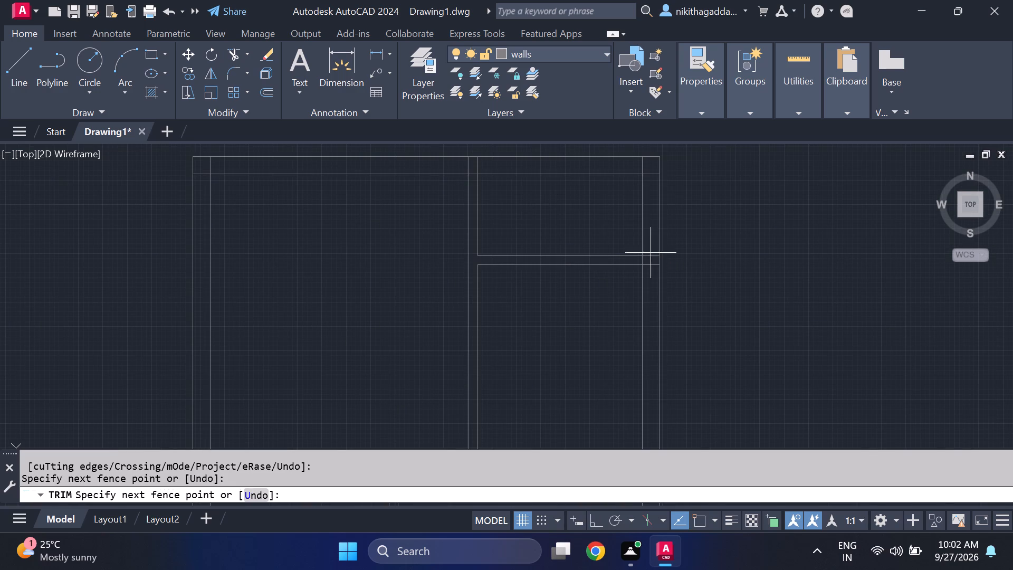
left_click_drag(651, 254, 653, 273)
left_click(643, 263)
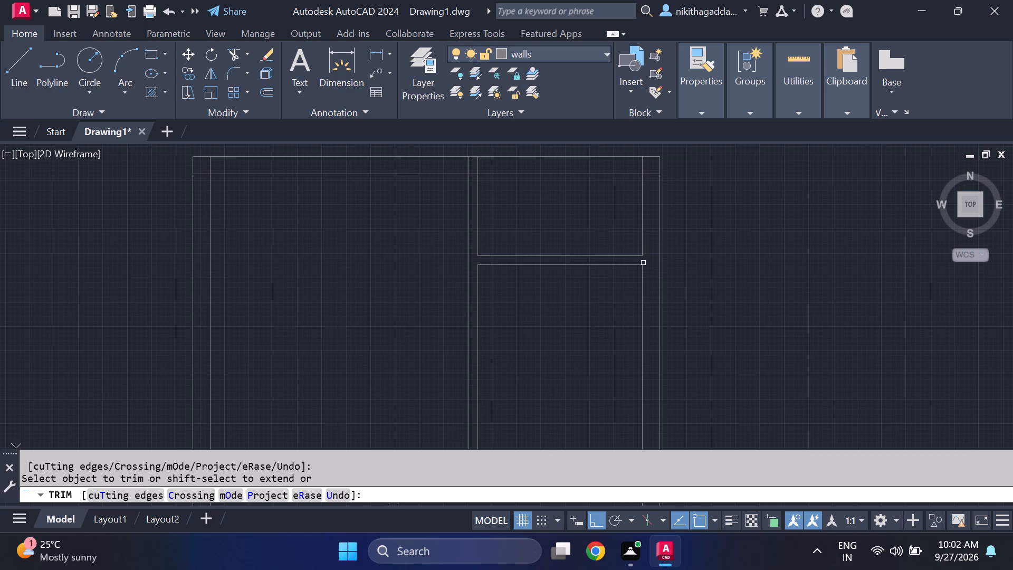
scroll(609, 326, "down", 2)
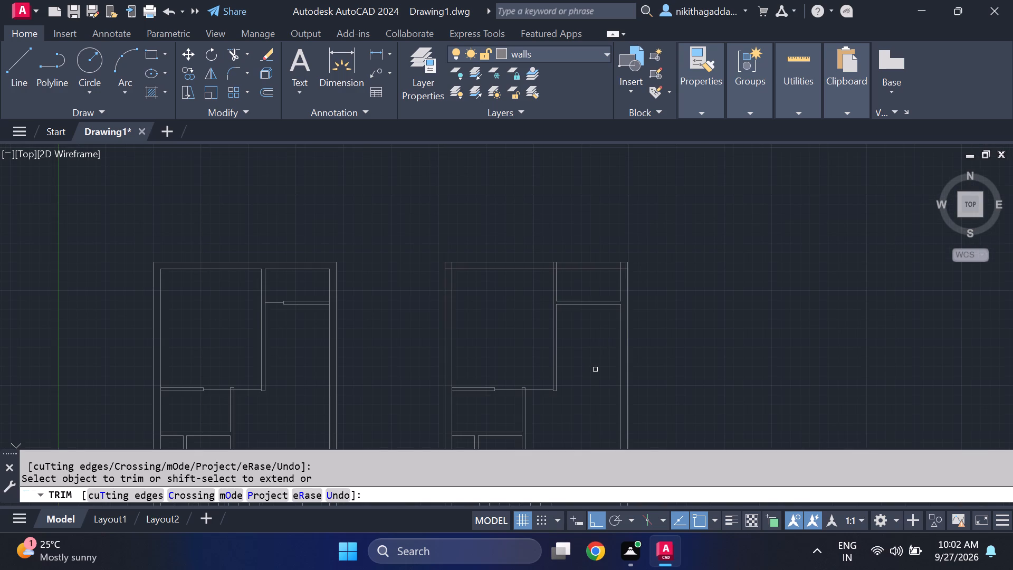
key("Escape")
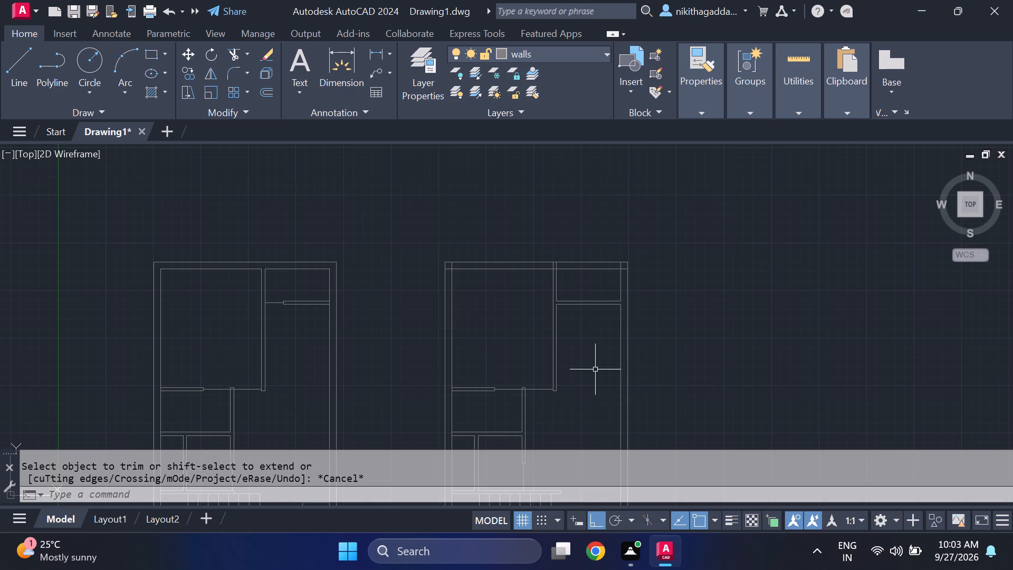
Draw a horizontal line from the vertical partition's right face, just above its lower end, to the right outer wall's inner face.
key("l")
key("Return")
scroll(590, 391, "up", 2)
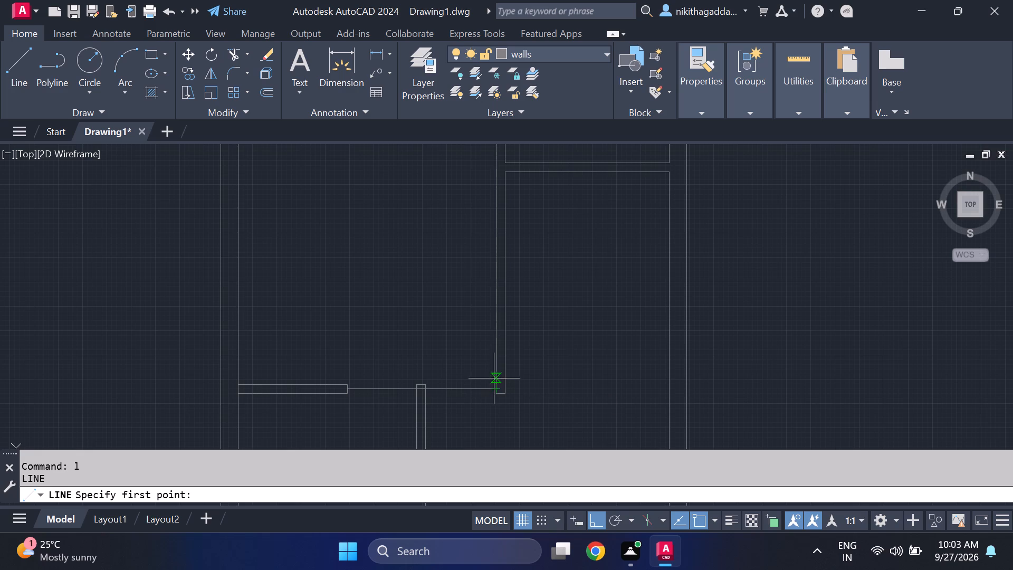
scroll(506, 381, "up", 2)
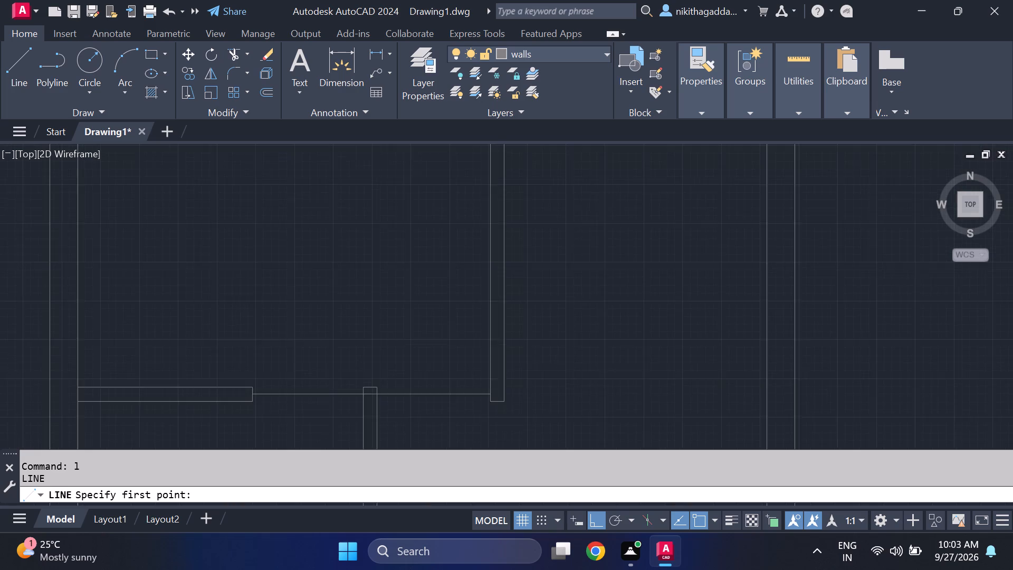
middle_click_drag(502, 377, 492, 294)
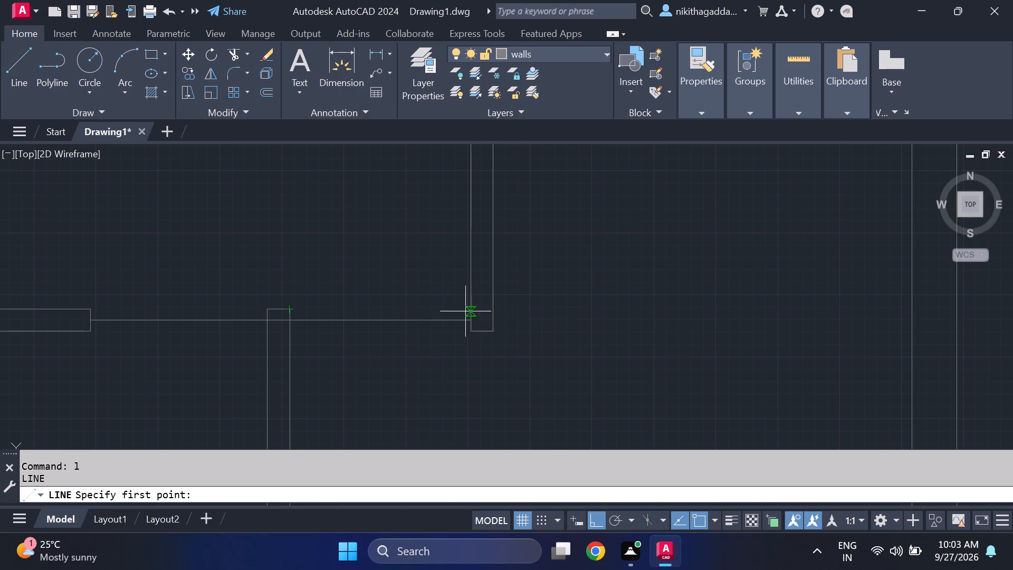
left_click(493, 310)
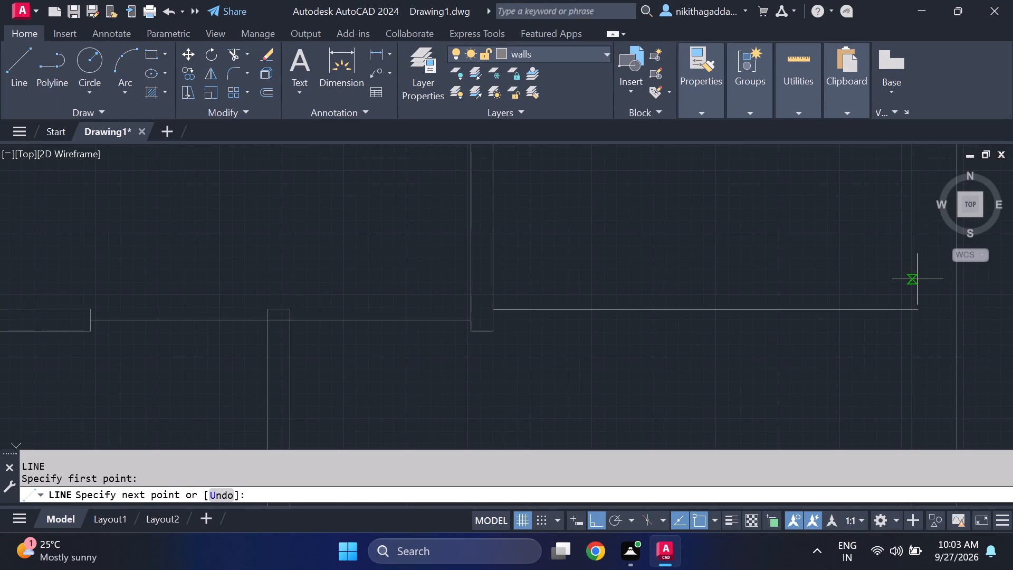
left_click(909, 311)
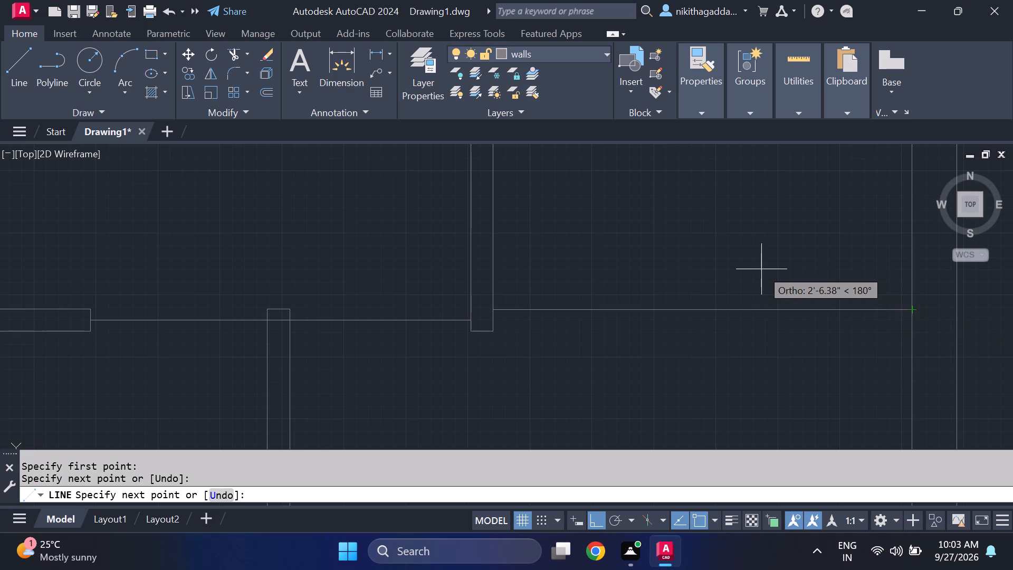
key("Escape")
Draw the wall's second face 4.5" below the first, from the vertical partition across to the right outer wall.
key("space")
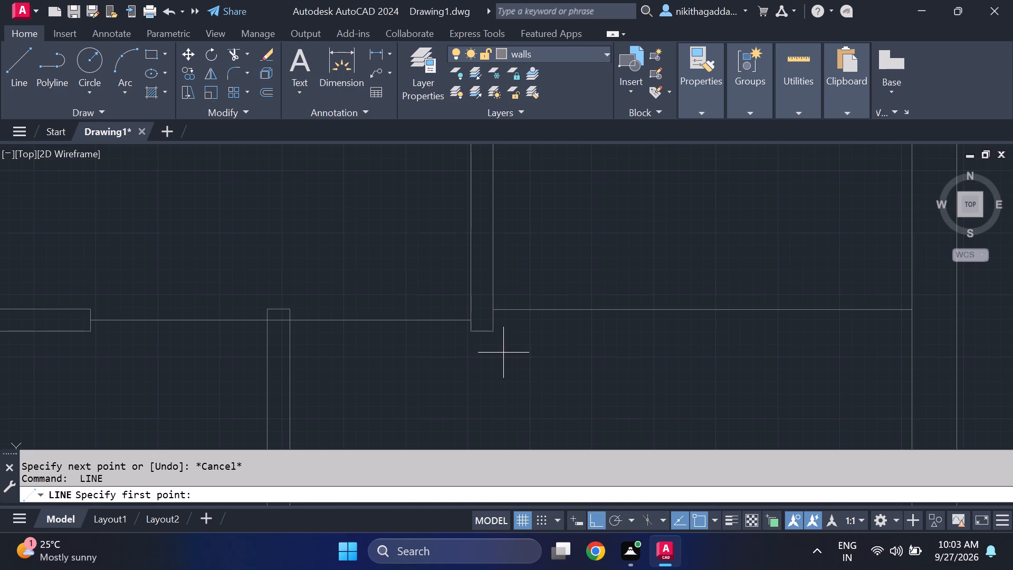
left_click(495, 312)
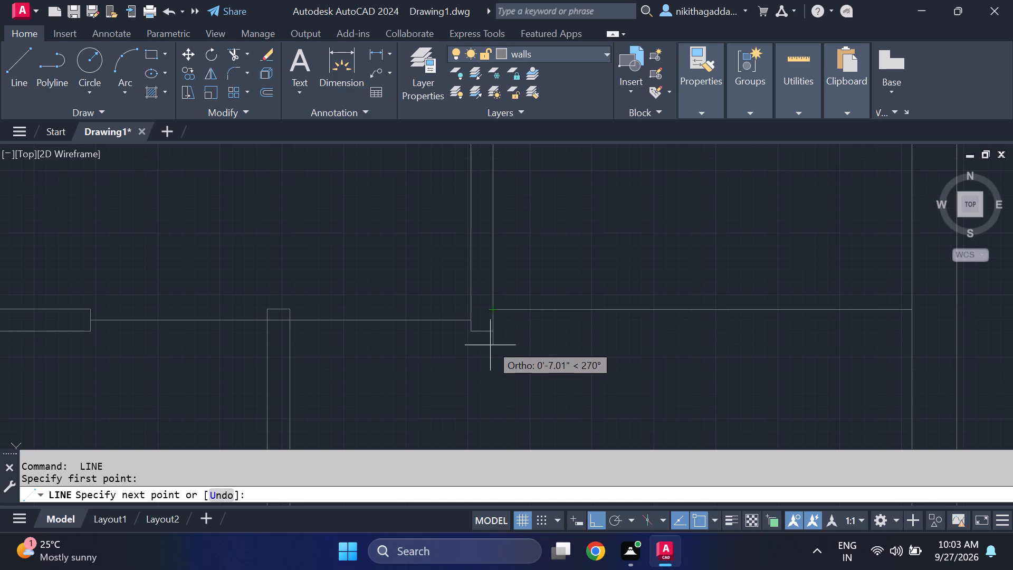
type("4,")
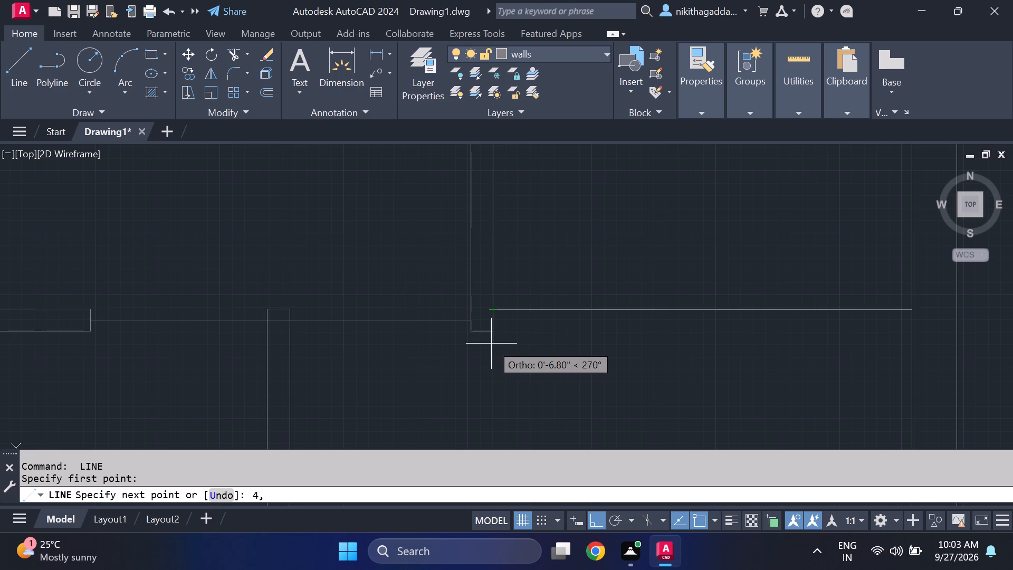
key("BackSpace")
type(".5\"")
key("Return")
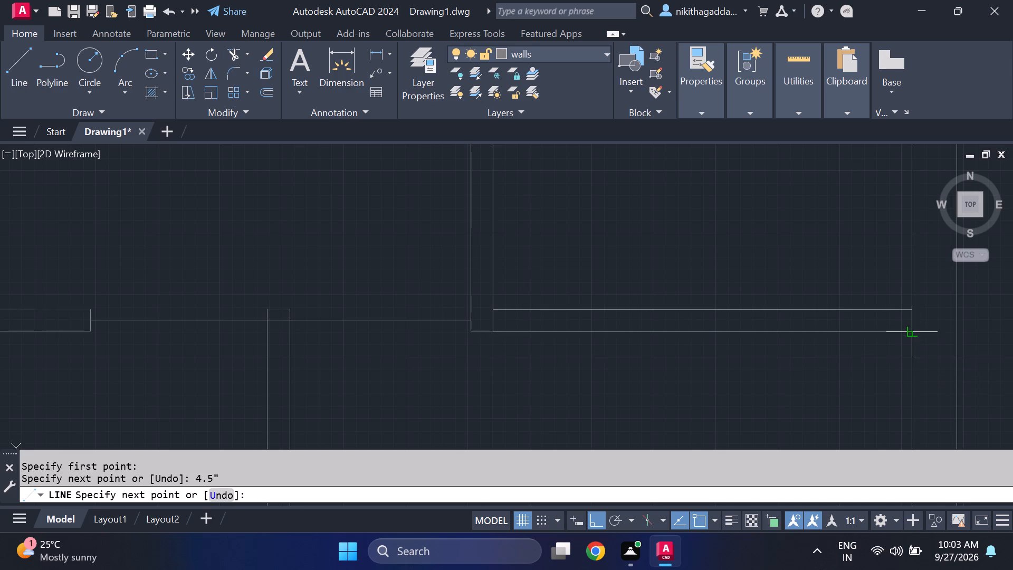
left_click(911, 329)
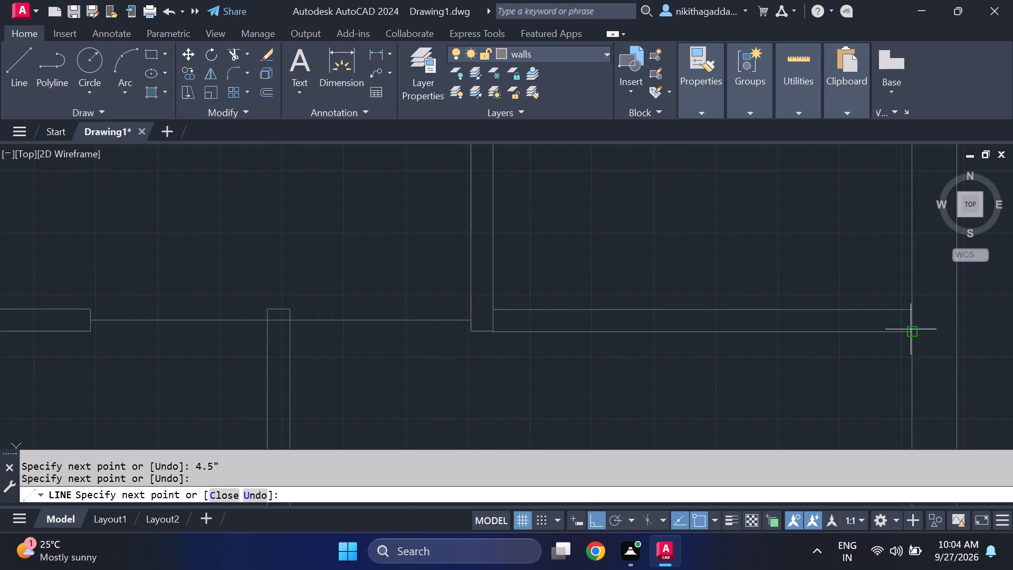
key("Escape")
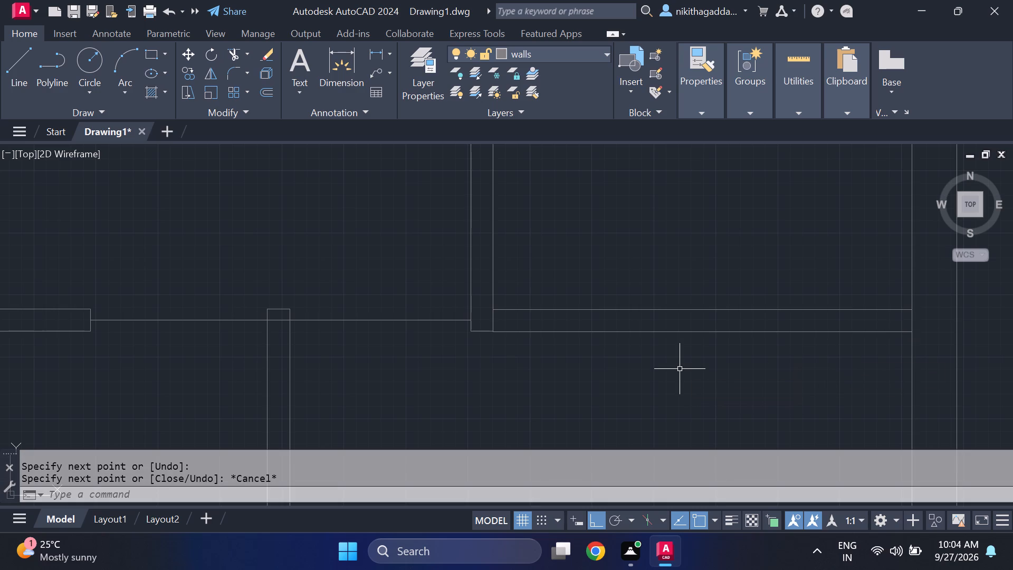
Draw a short horizontal line across the second plan's vertical partition, between its two faces, above its junction with the new horizontal wall.
key("l")
key("Return")
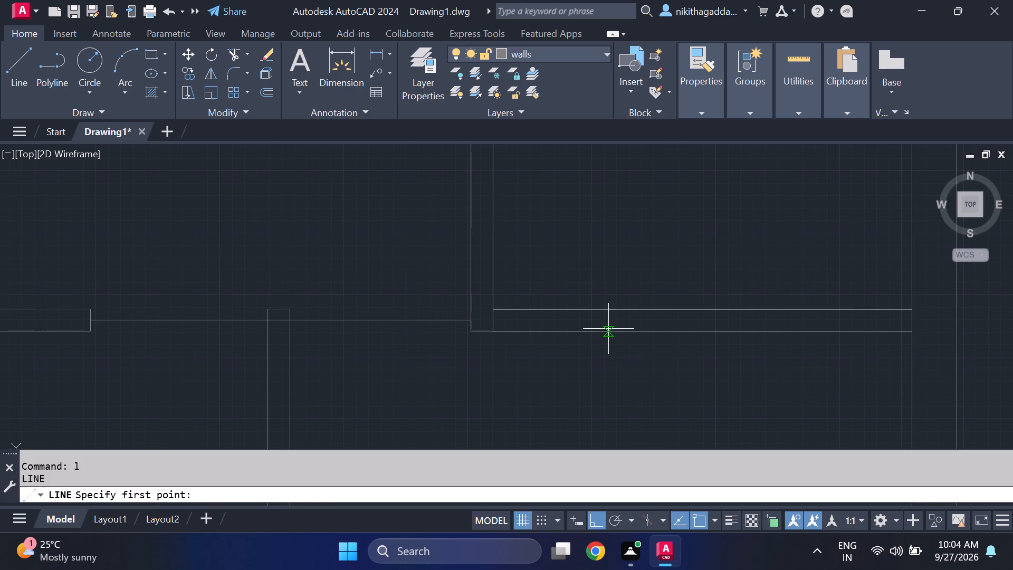
scroll(671, 265, "down", 3)
middle_click_drag(670, 258, 668, 317)
scroll(670, 259, "down", 1)
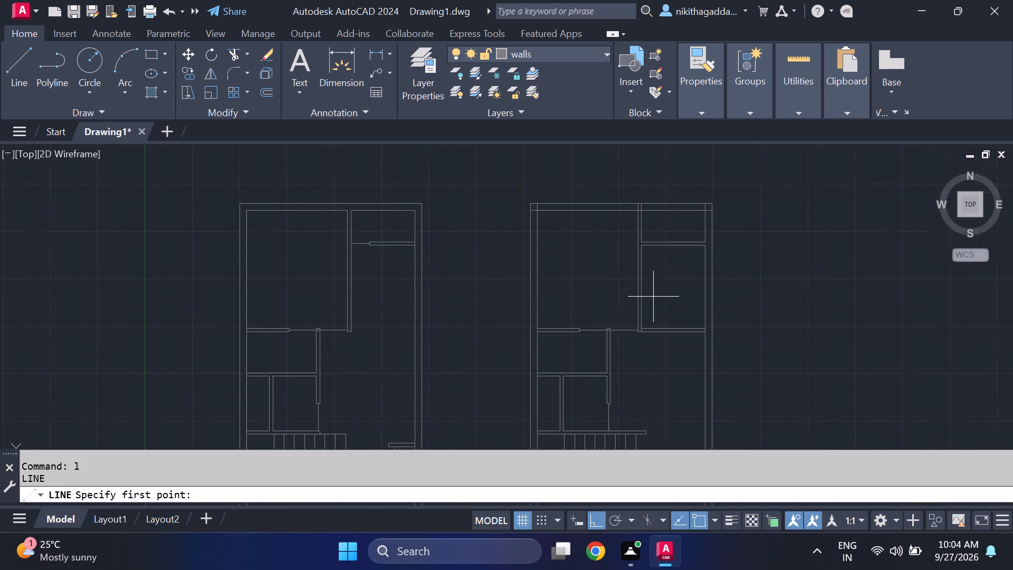
scroll(653, 297, "up", 3)
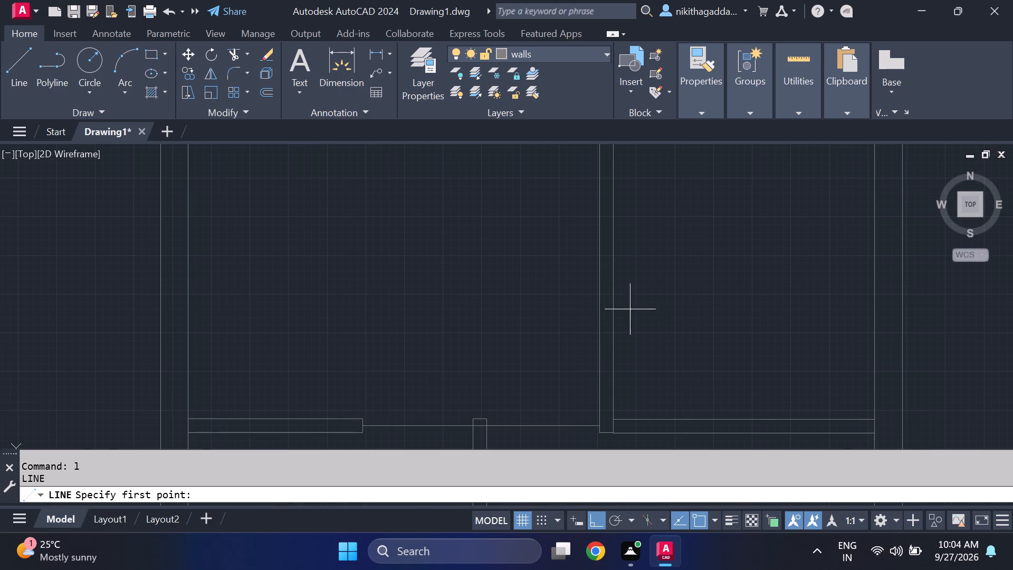
left_click(600, 345)
left_click(617, 346)
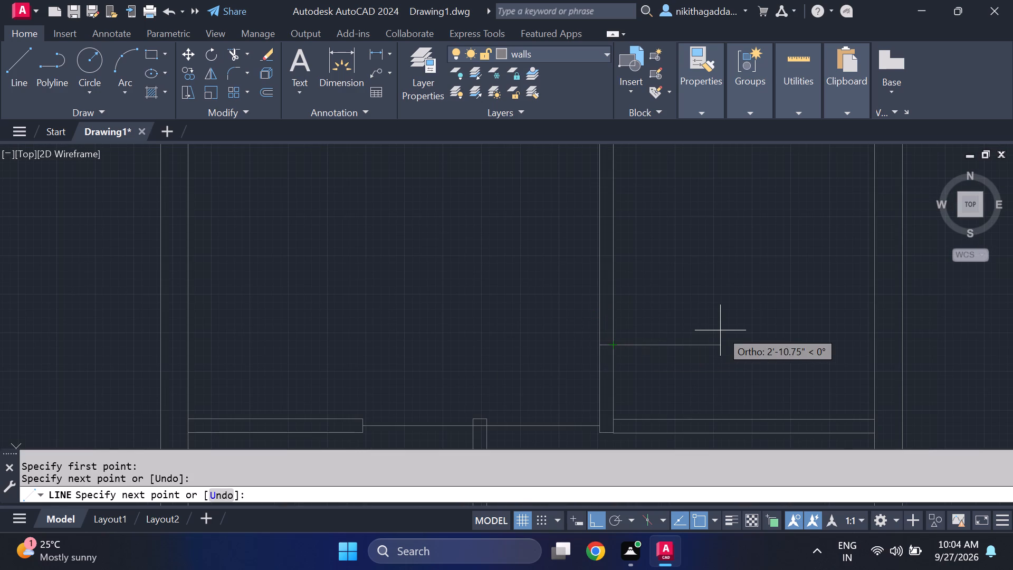
key("Escape")
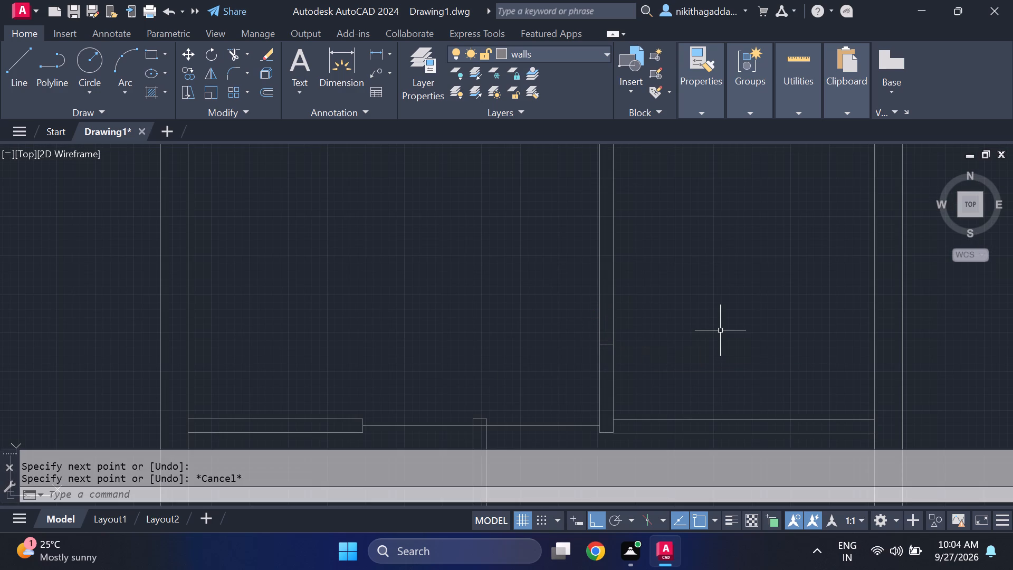
Trim away the vertical partition below the cross line, its leftover corner stub, and the thin line running to the shorter partition.
type("tr")
key("Return")
left_click_drag(657, 374, 568, 392)
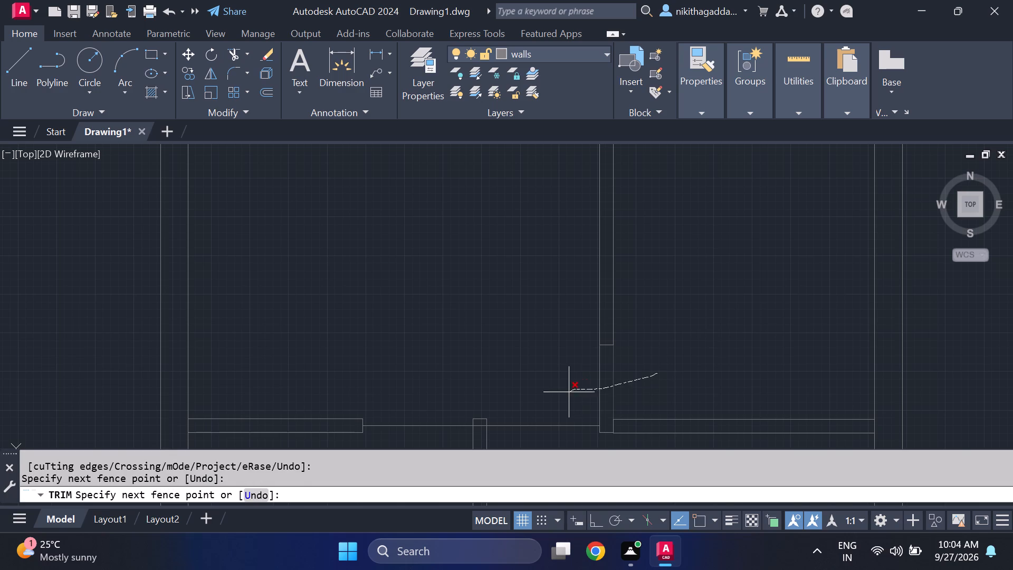
left_click_drag(568, 392, 567, 392)
middle_click_drag(557, 392, 548, 329)
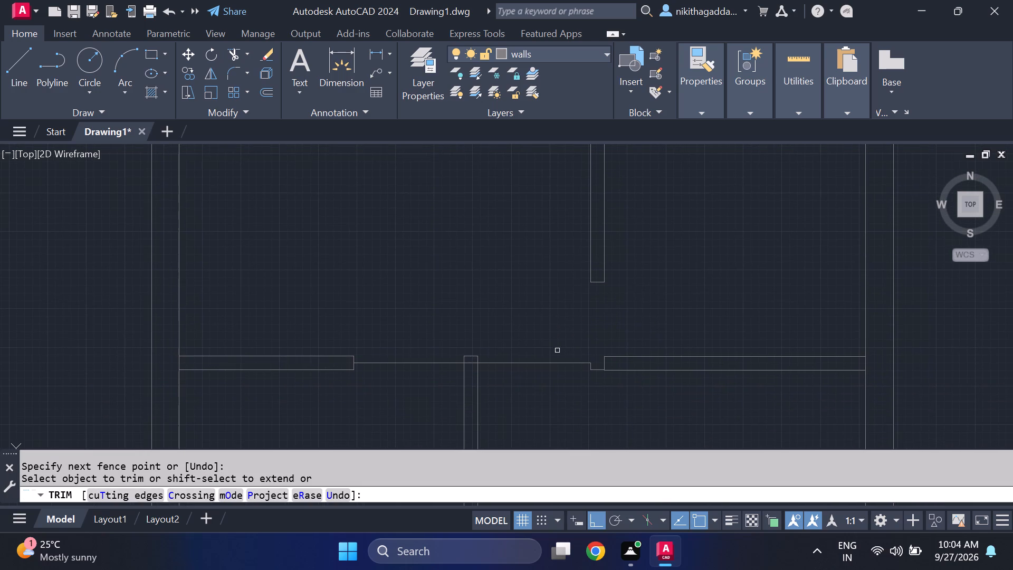
left_click(588, 363)
left_click(589, 365)
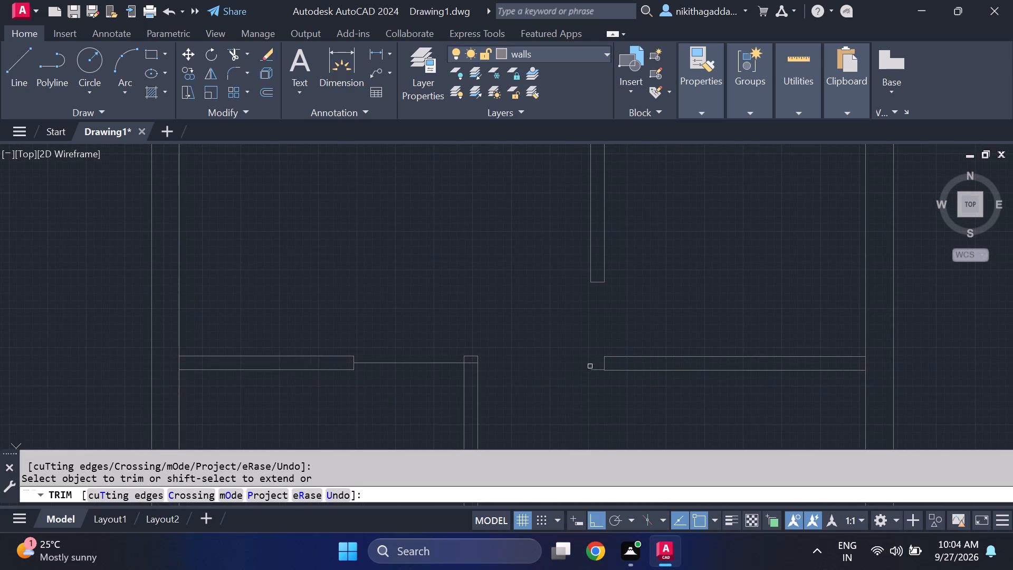
left_click(594, 371)
scroll(449, 390, "up", 1)
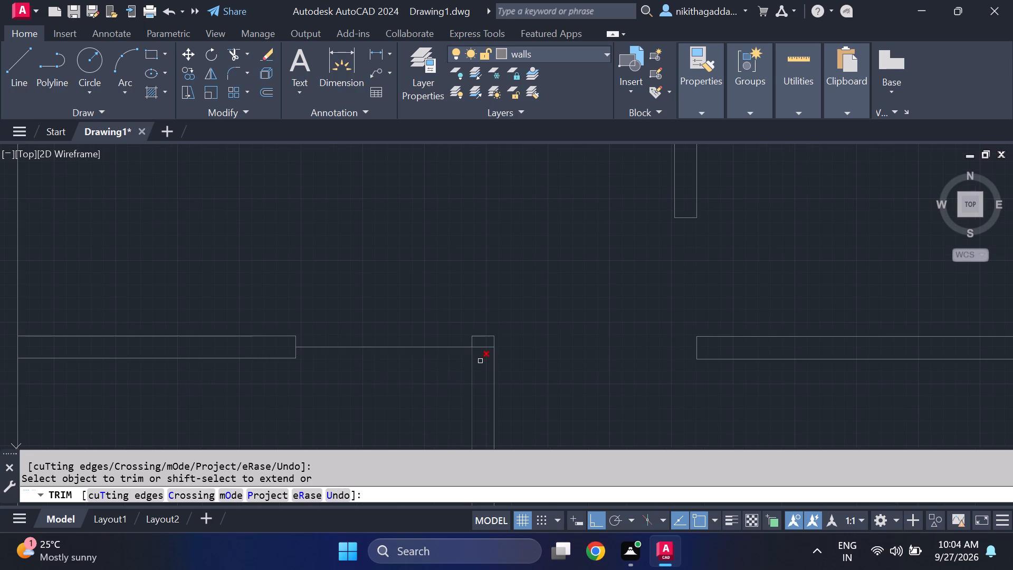
scroll(513, 348, "down", 2)
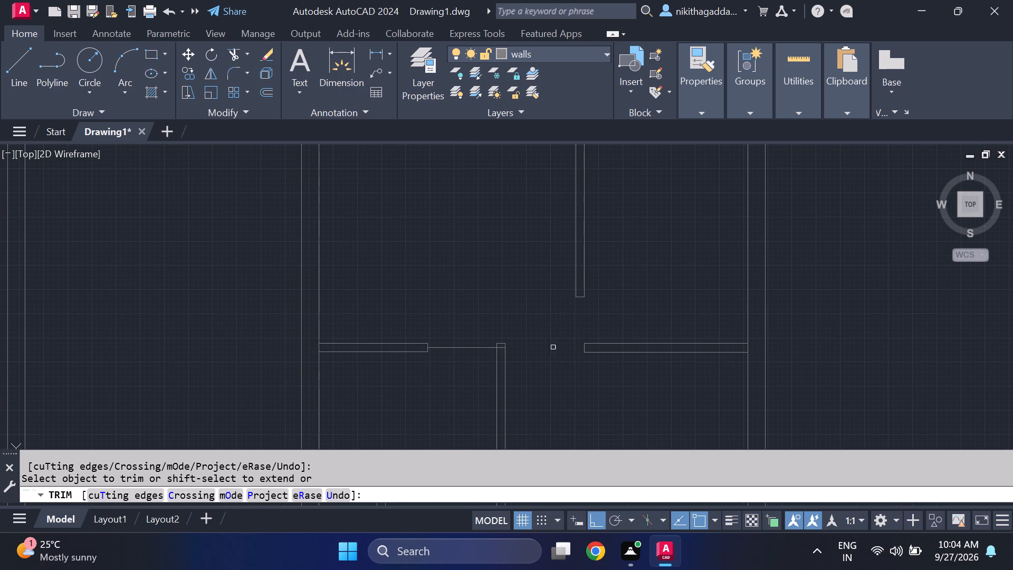
key("Escape")
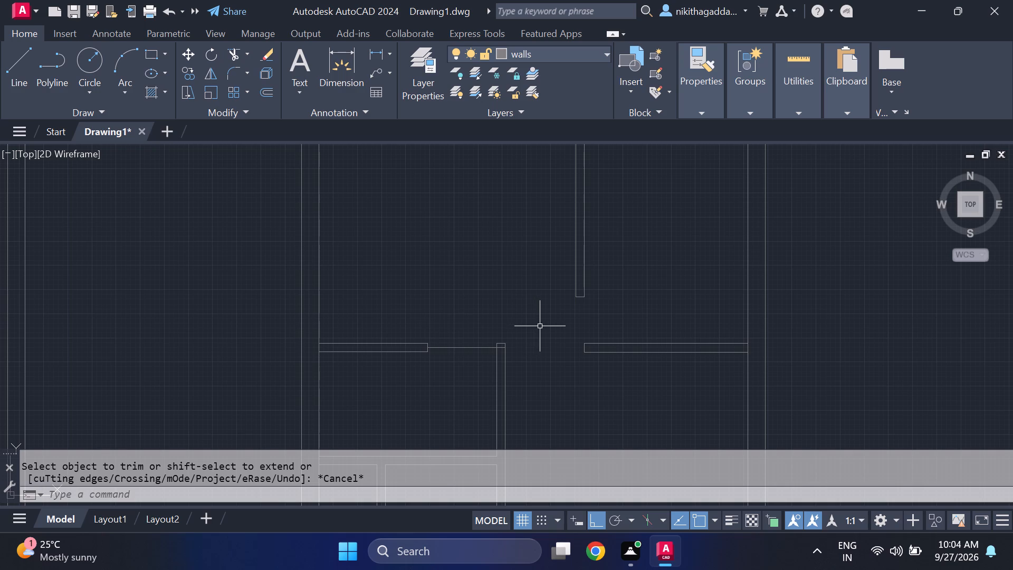
Move the horizontal wall's end line left to align with the vertical partition's left face, and delete the duplicate line at the old position.
scroll(577, 345, "up", 2)
left_click(594, 356)
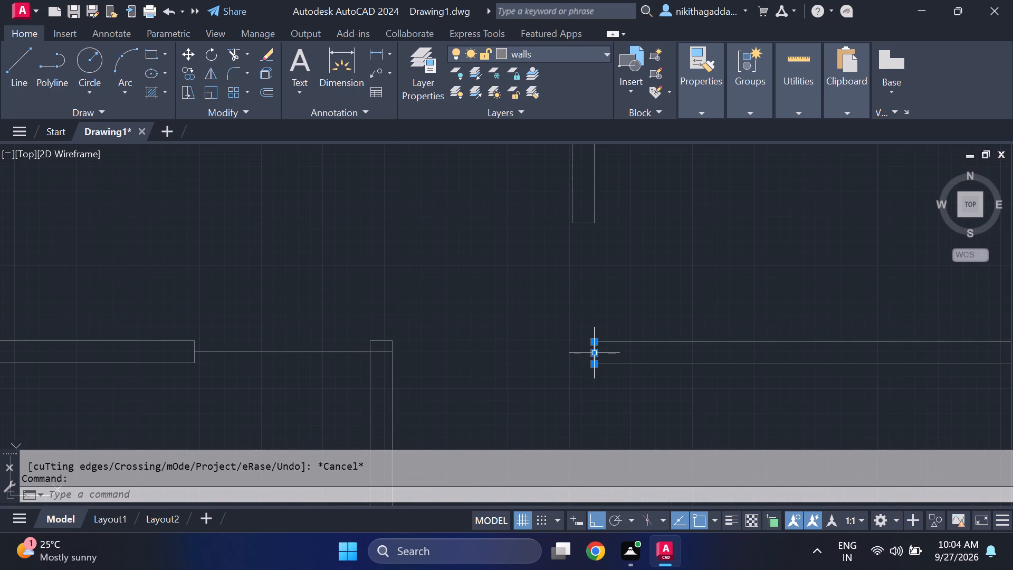
key("m")
key("Return")
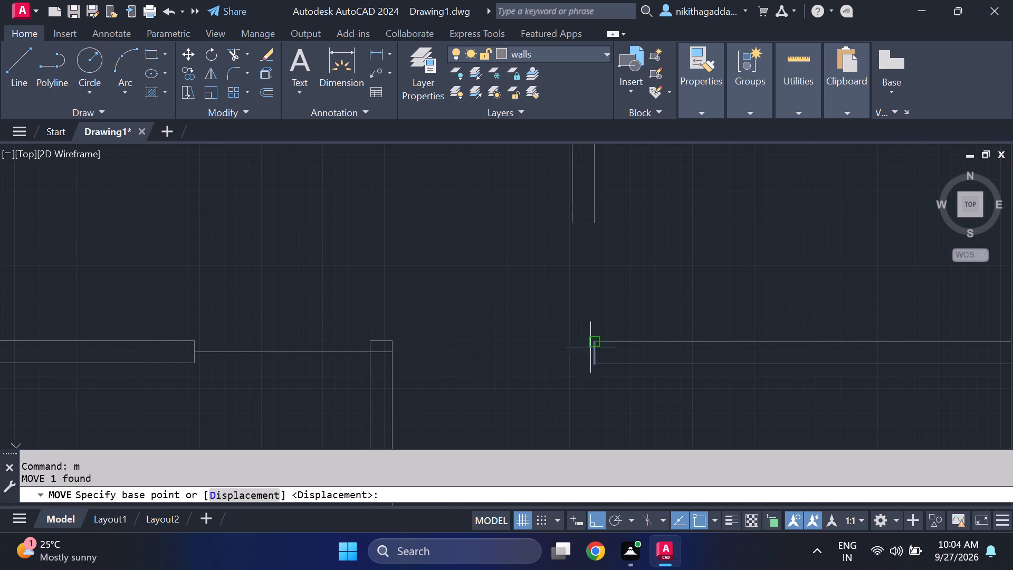
left_click(590, 346)
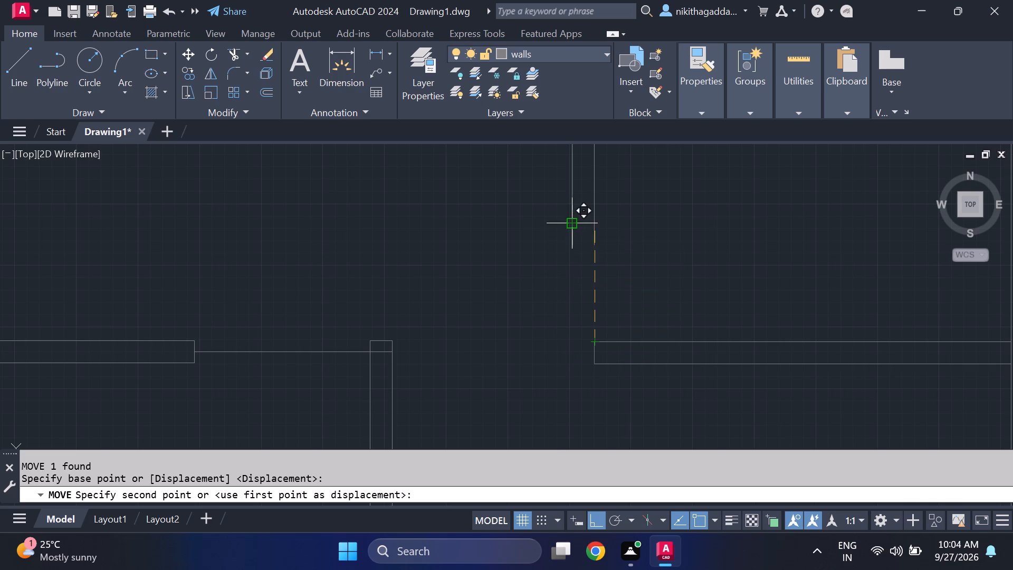
left_click(570, 341)
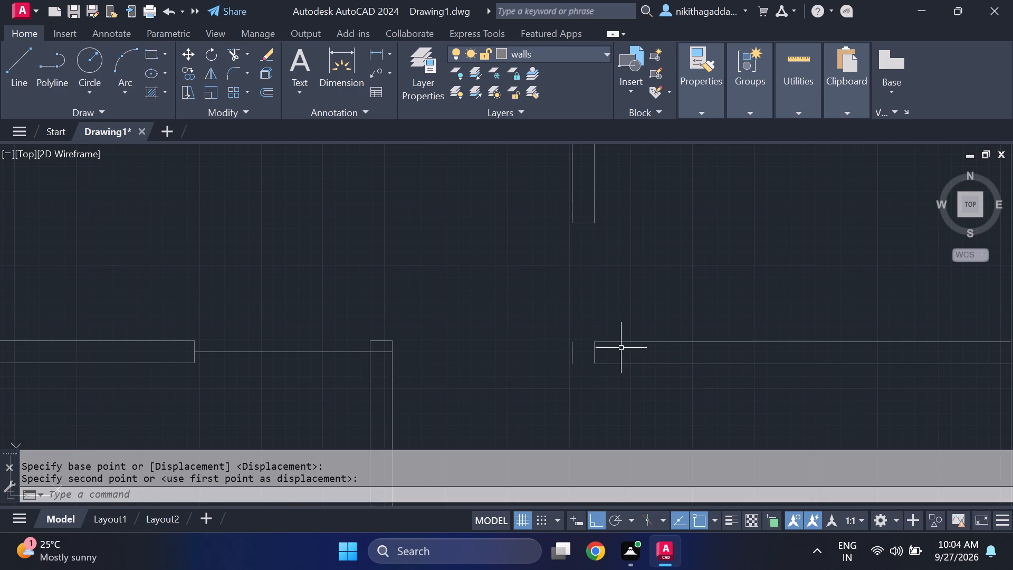
left_click(596, 352)
key("Delete")
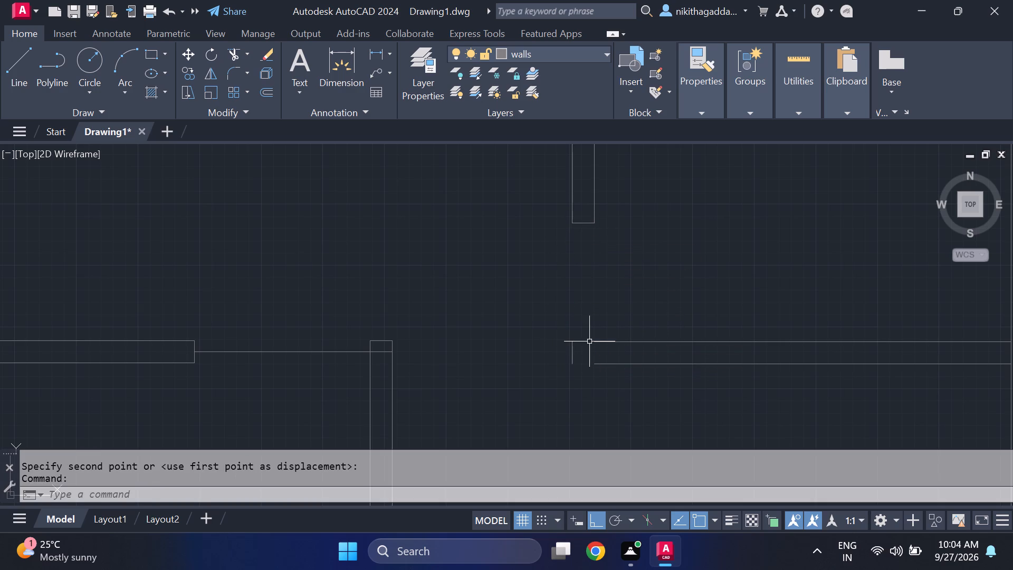
Extend both faces of the horizontal wall to the moved end line.
type("ex")
key("Return")
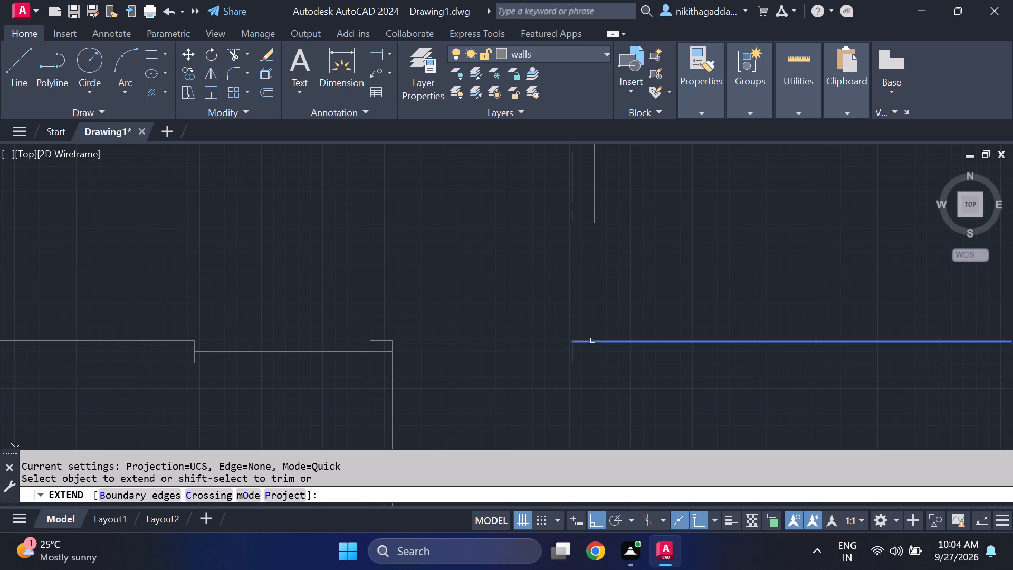
left_click(602, 343)
left_click(605, 365)
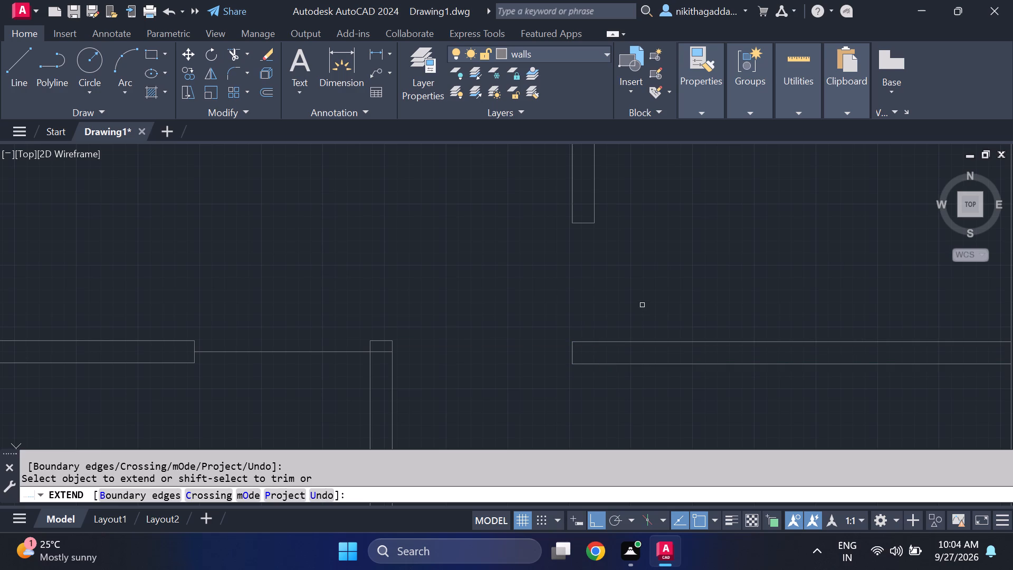
key("Escape")
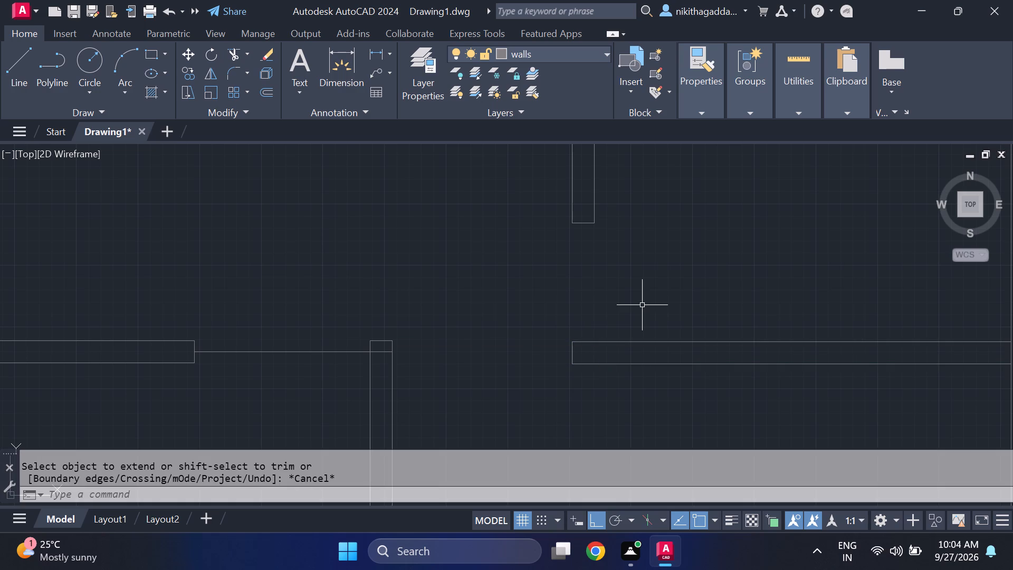
Draw a vertical line from the midpoint of the vertical partition's lower end down to the horizontal wall's upper face.
key("l")
key("Return")
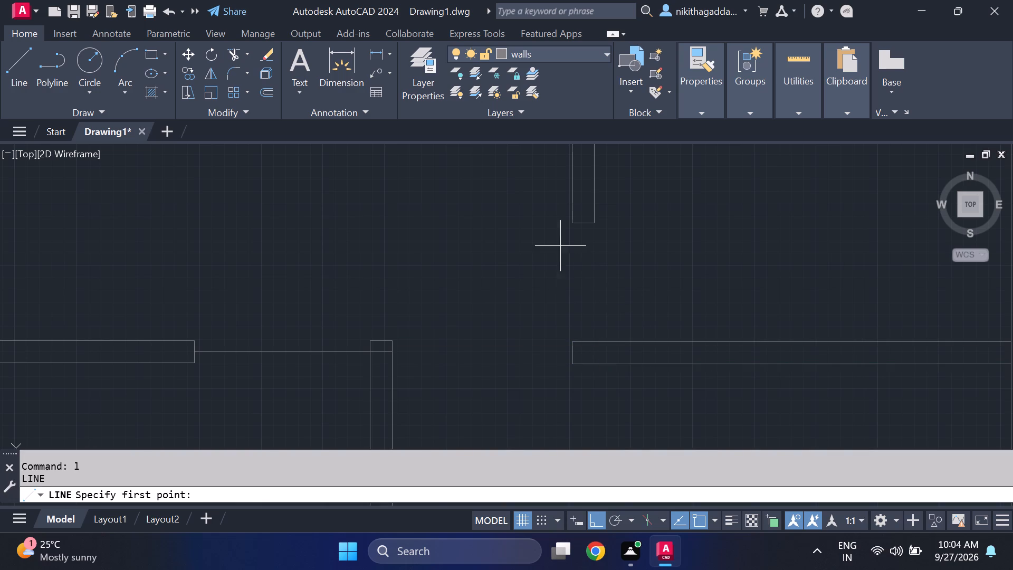
left_click(584, 225)
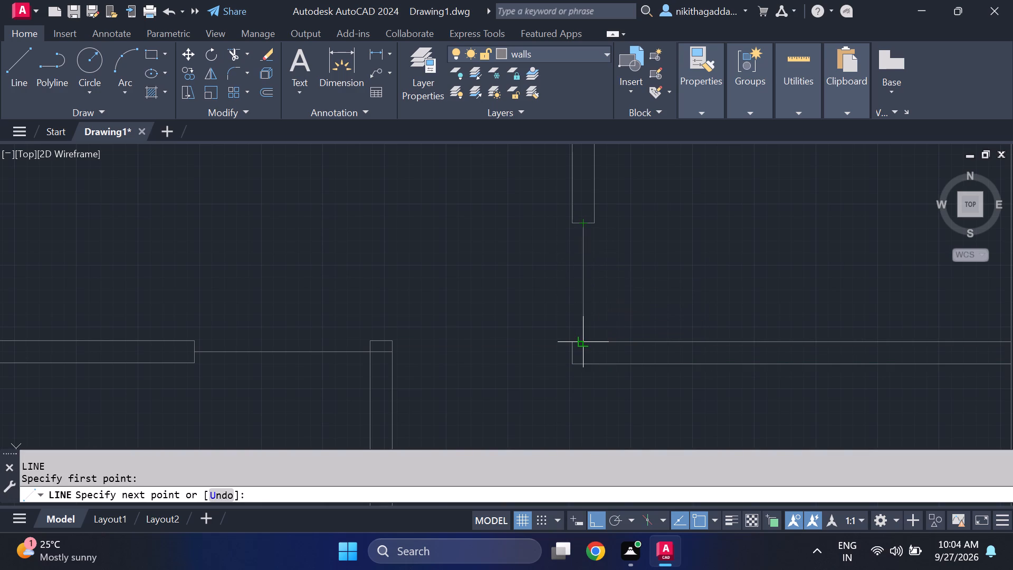
left_click(582, 341)
key("Escape")
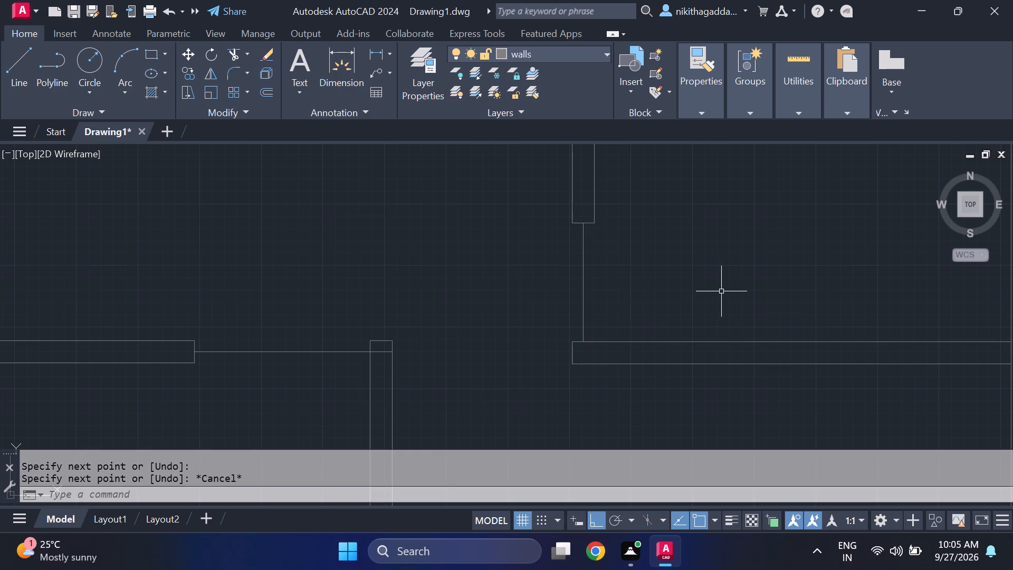
Draw a horizontal line from the shorter partition's right face, in line with the existing thin line, to the horizontal wall's left end.
key("l")
key("Return")
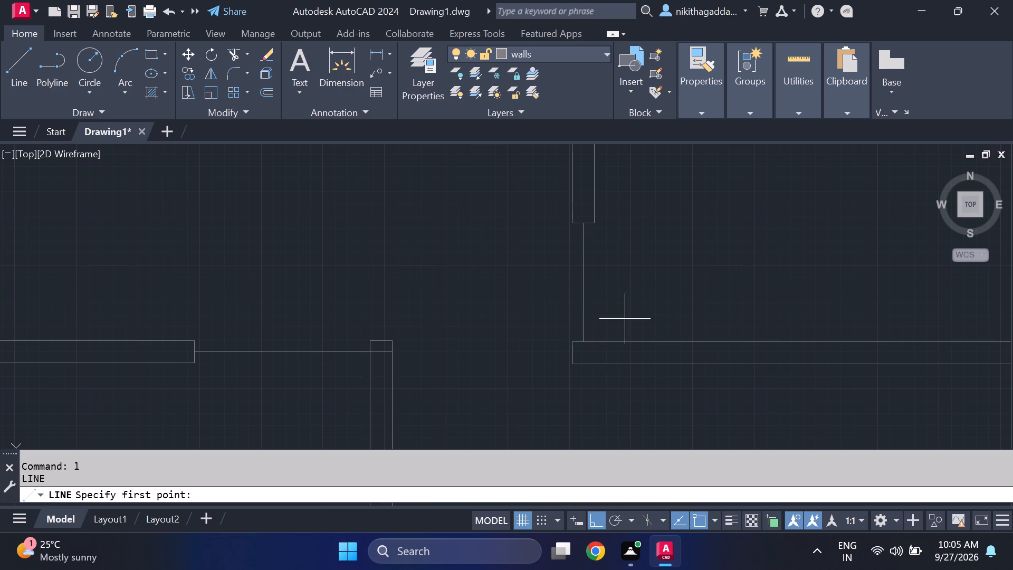
left_click(393, 354)
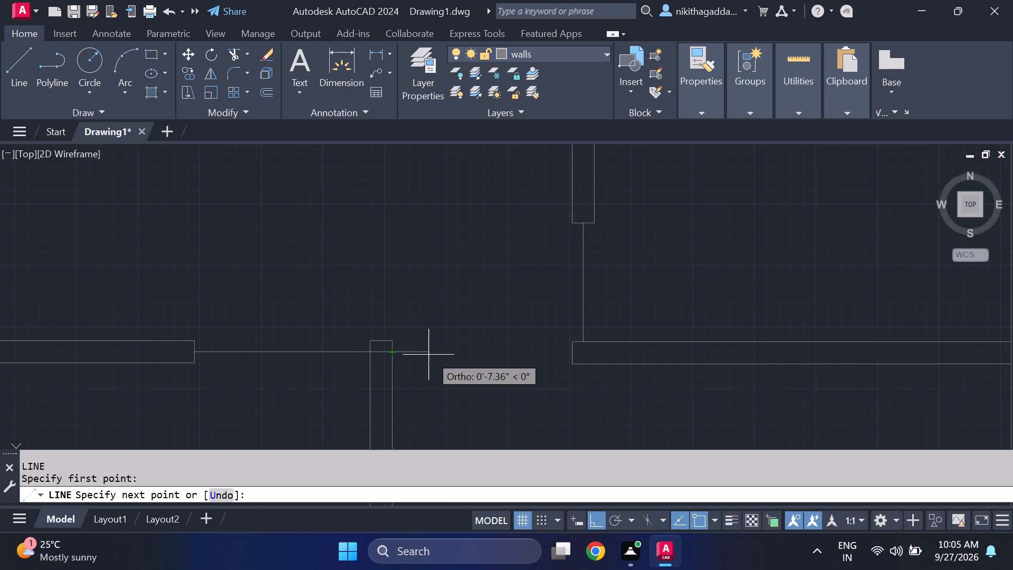
left_click(574, 353)
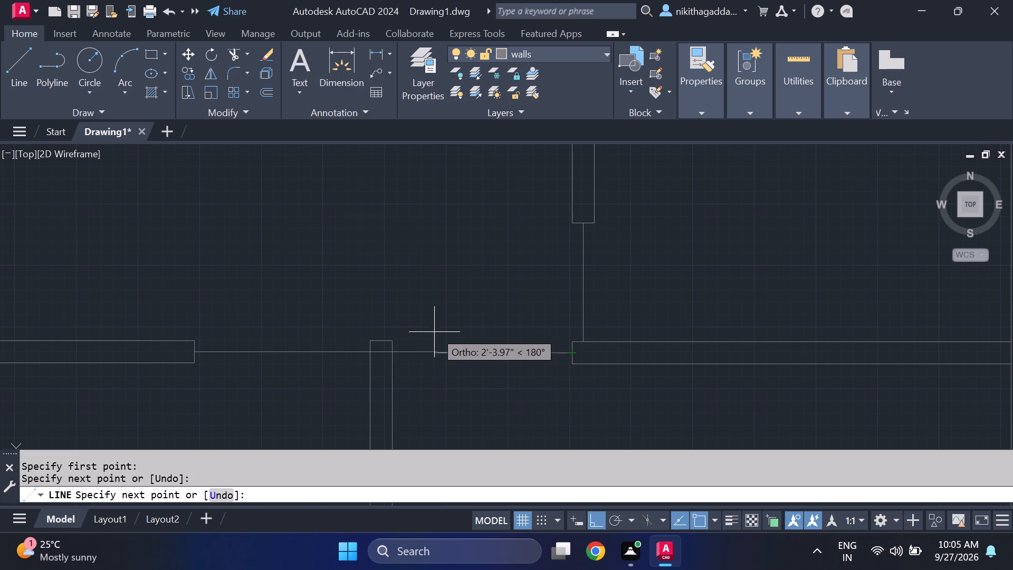
key("ctrl+z")
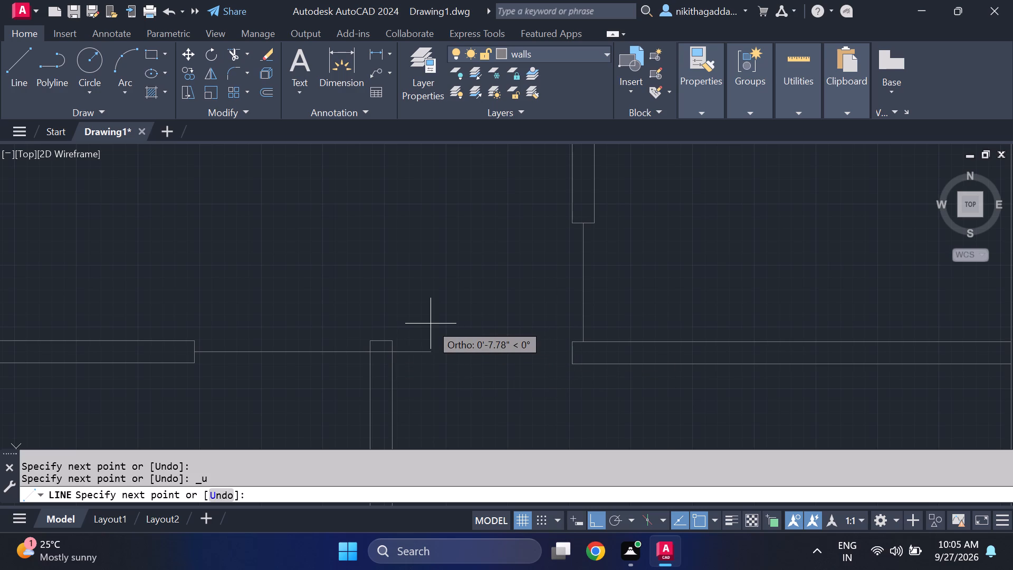
scroll(555, 351, "up", 3)
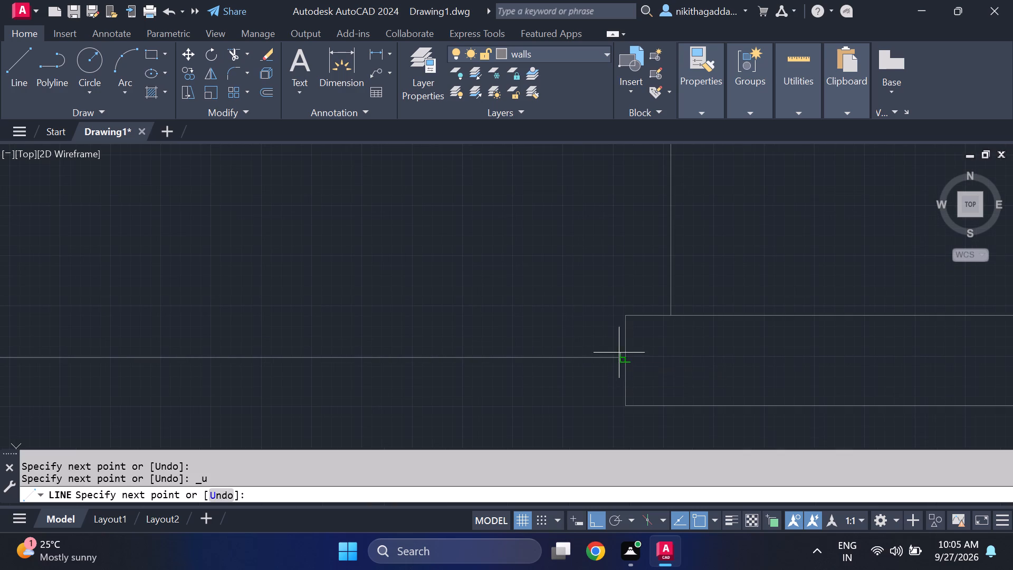
left_click(627, 354)
scroll(783, 375, "down", 4)
key("Escape")
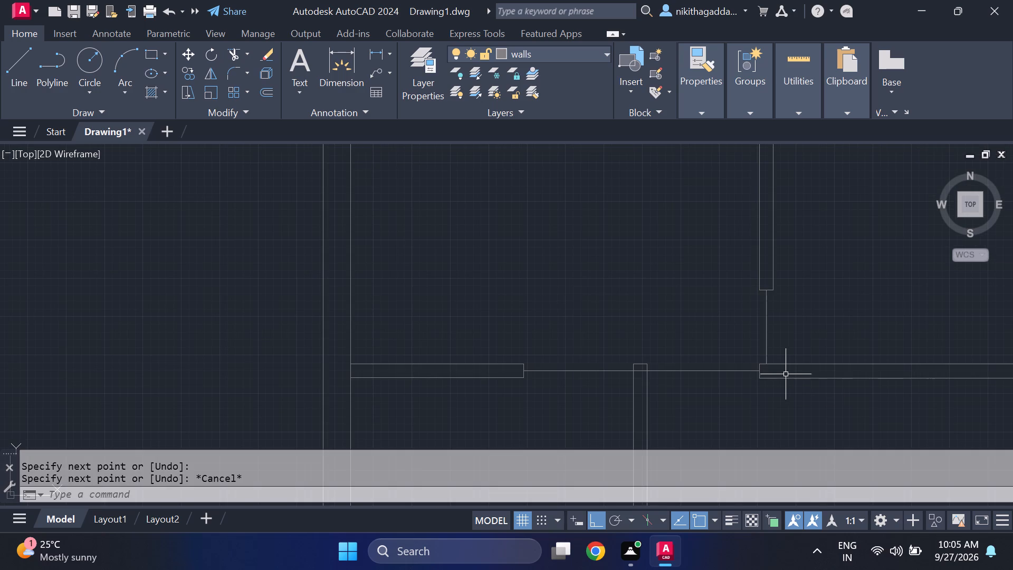
Examine the stair area and lower part of the second plan alongside the first plan.
middle_click_drag(799, 398, 697, 352)
scroll(692, 351, "down", 2)
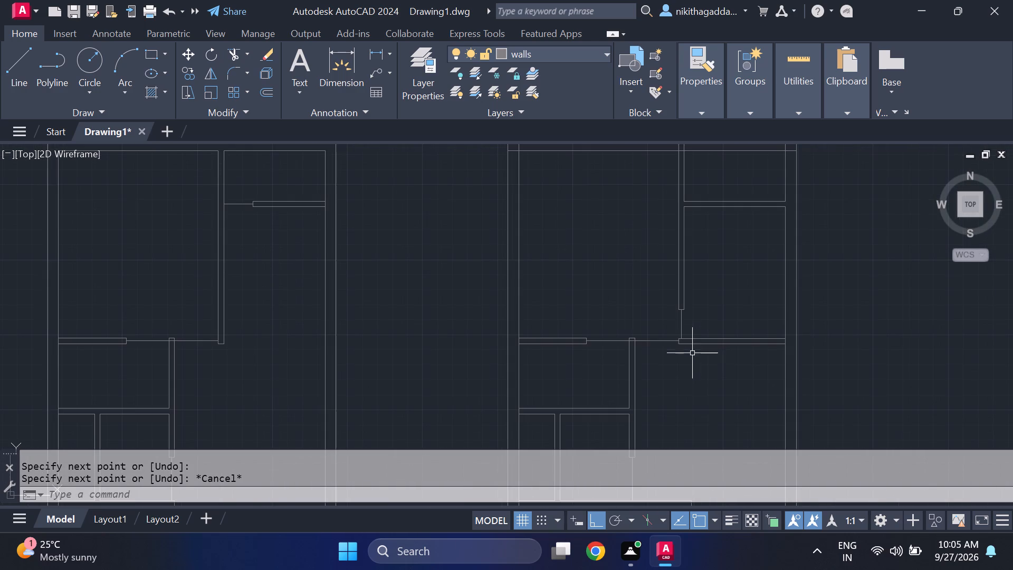
middle_click_drag(713, 385, 678, 271)
scroll(682, 273, "down", 1)
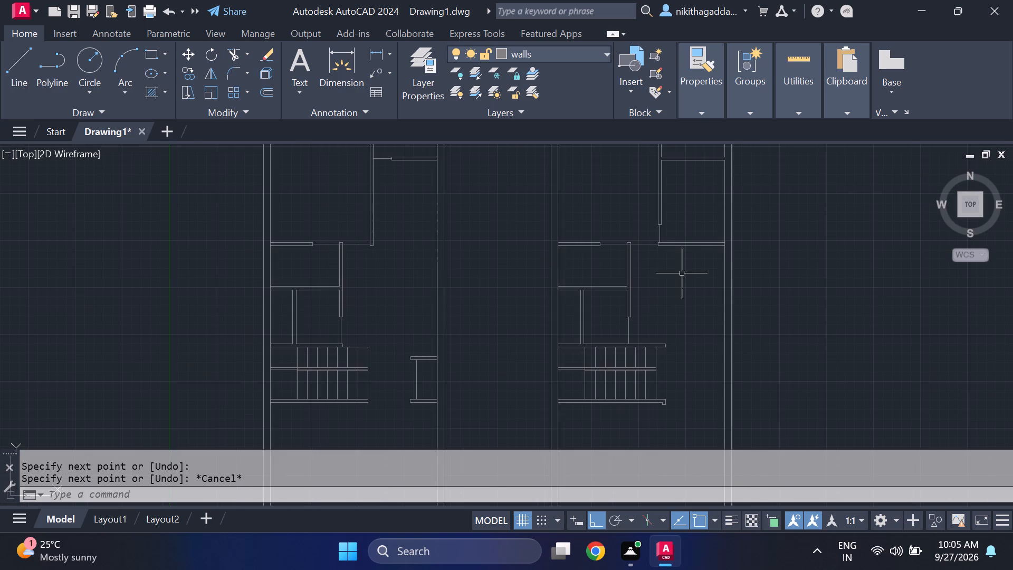
scroll(686, 272, "down", 2)
scroll(701, 310, "up", 2)
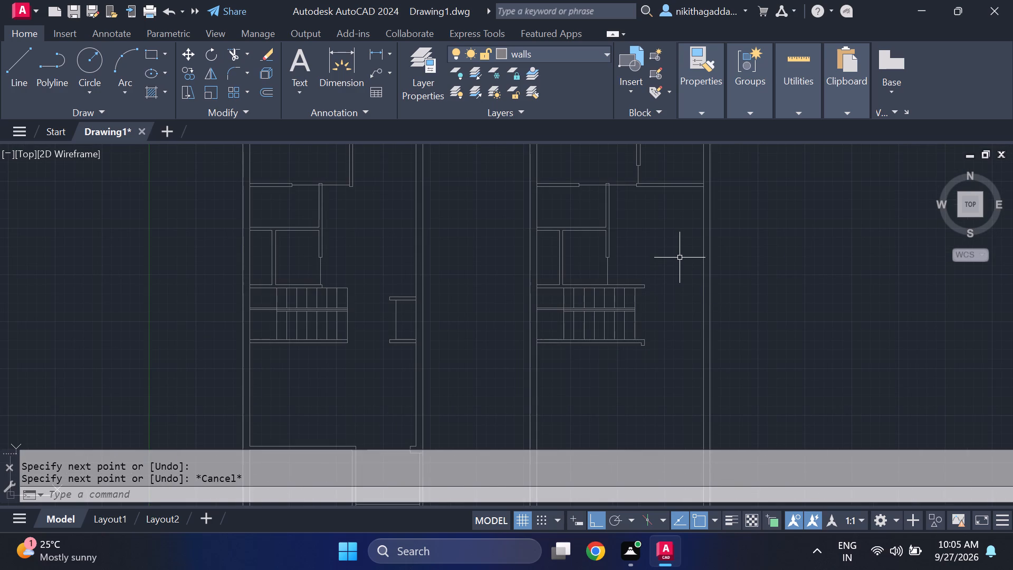
middle_click_drag(681, 258, 662, 303)
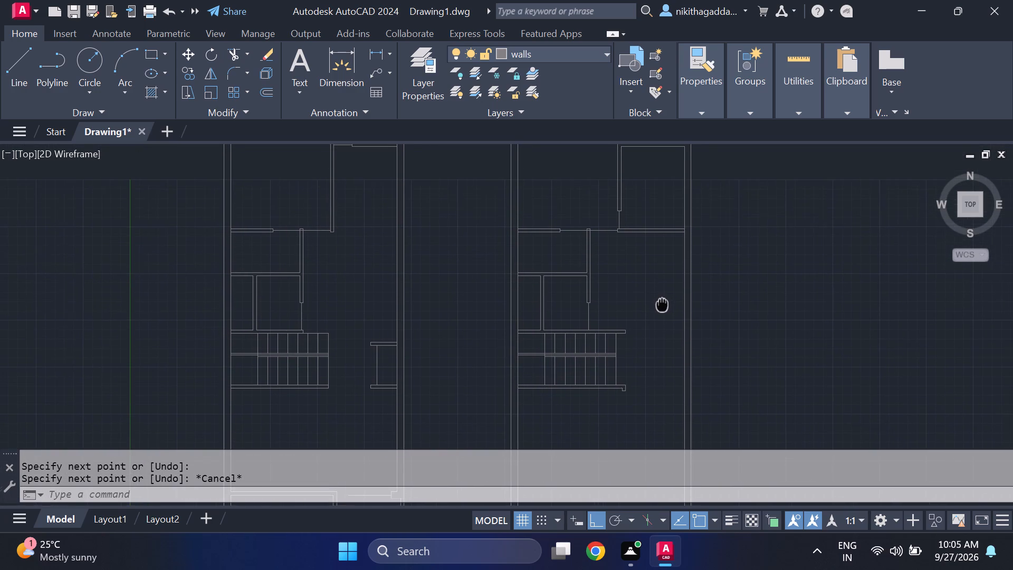
middle_click_drag(662, 303, 661, 303)
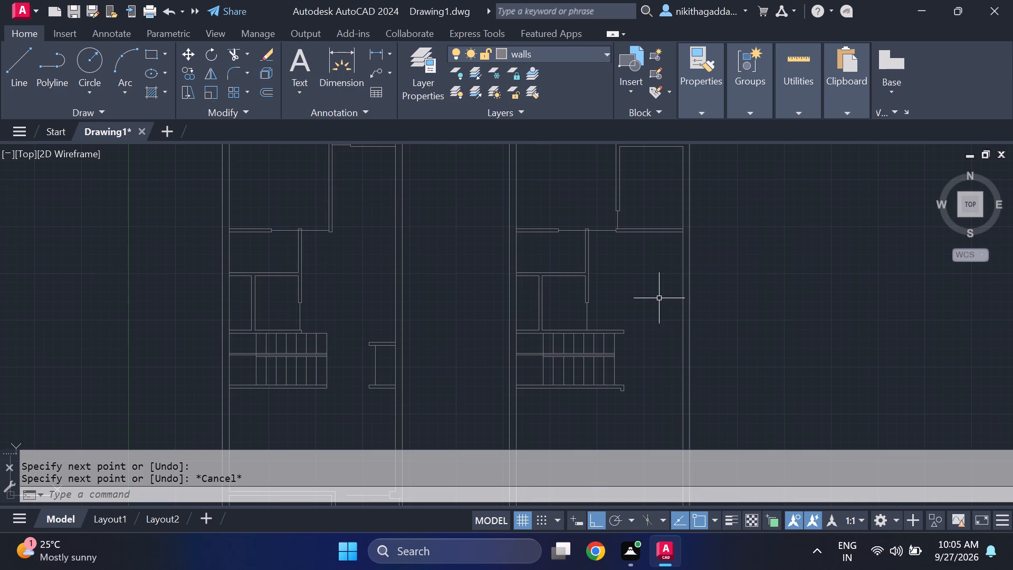
middle_click_drag(659, 298, 646, 227)
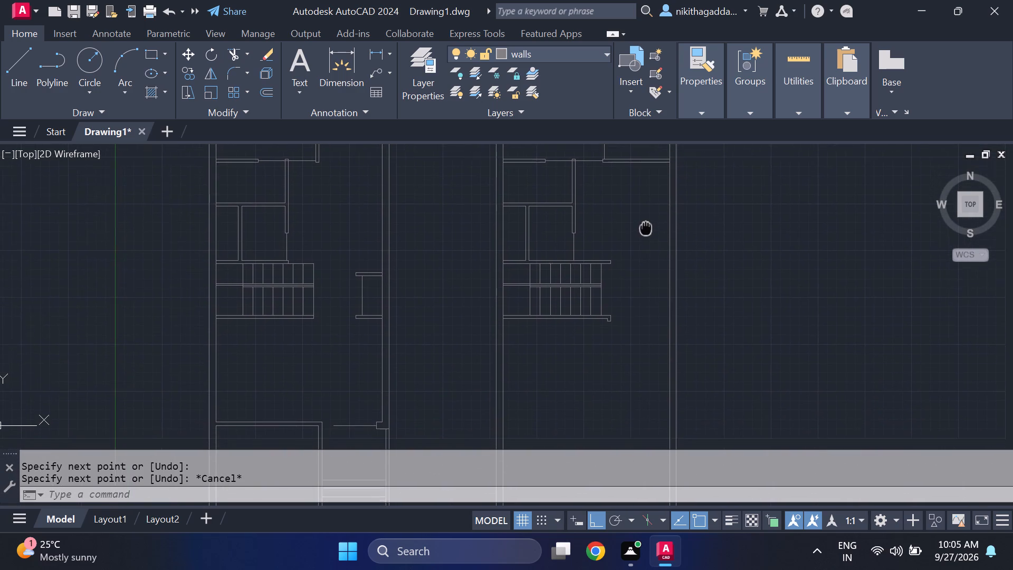
Offset the inner face of the second plan's left outer wall 11'5" to the right.
middle_click_drag(646, 227, 646, 220)
middle_click_drag(638, 310, 653, 226)
middle_click_drag(648, 273, 653, 231)
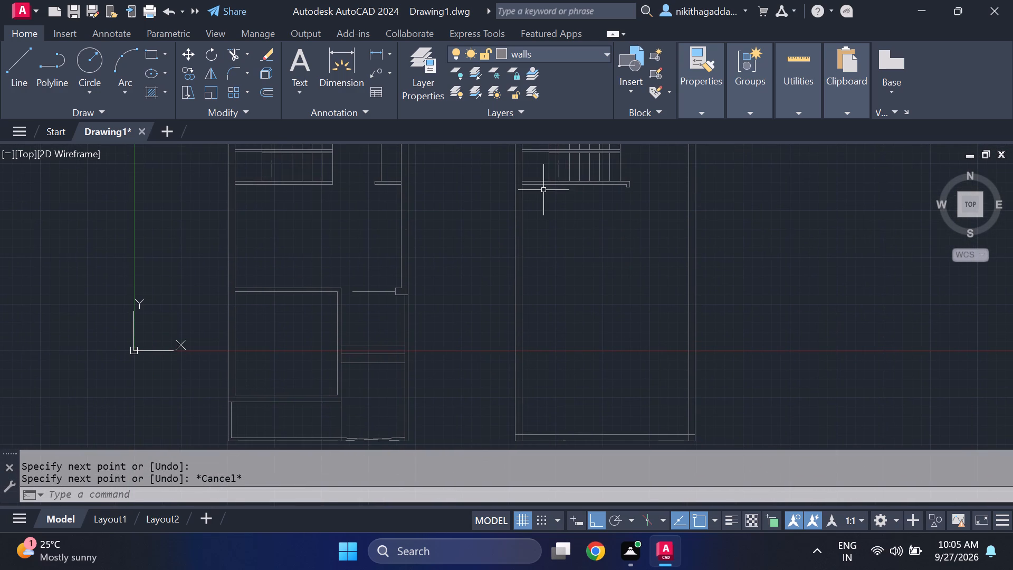
scroll(541, 207, "up", 1)
scroll(586, 265, "down", 3)
scroll(588, 263, "up", 3)
scroll(588, 262, "down", 2)
middle_click_drag(613, 278, 615, 299)
scroll(607, 294, "up", 2)
type("of")
key("Return")
type("11'5")
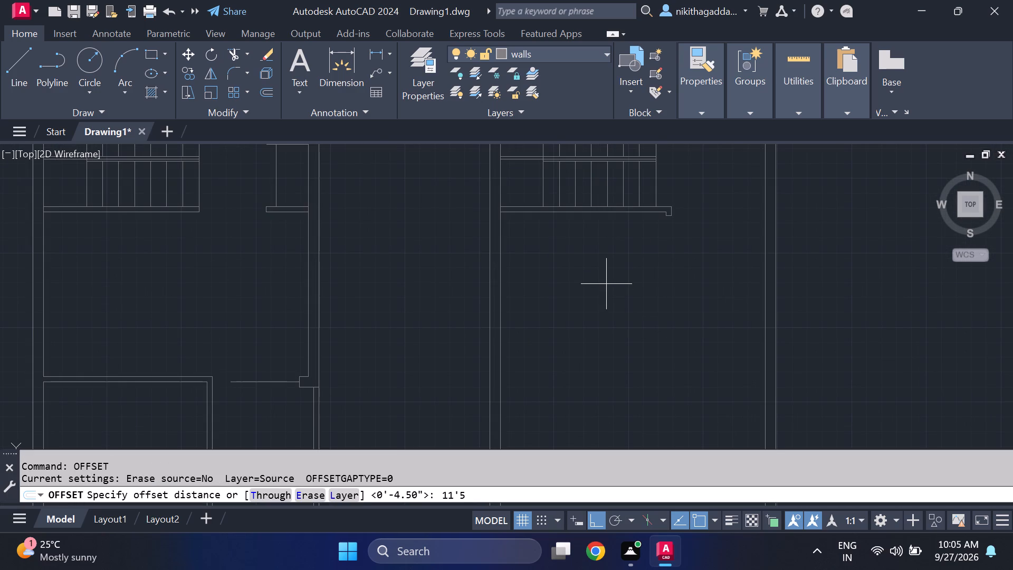
key("shift+quotedbl")
key("Return")
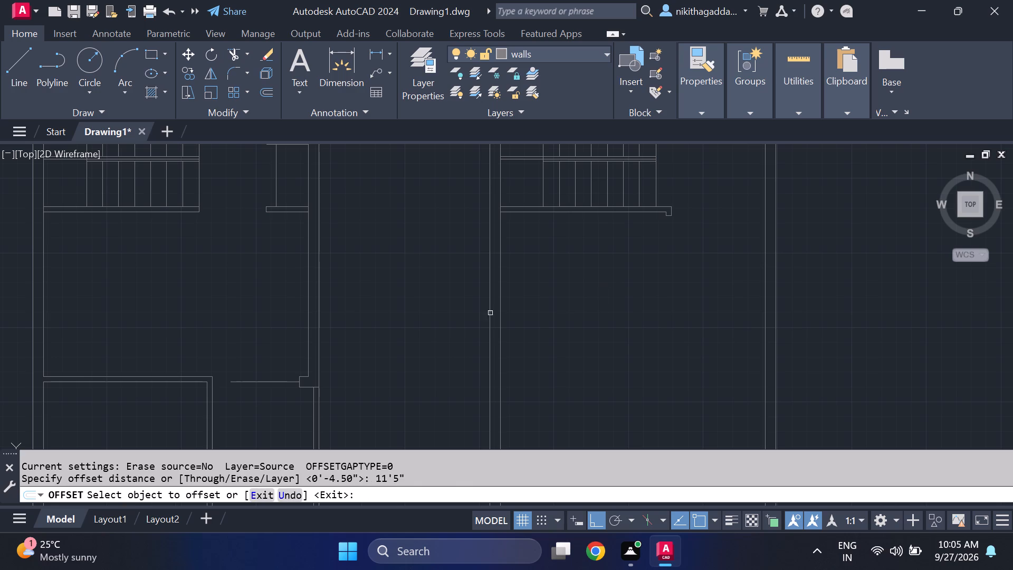
left_click(499, 256)
left_click(694, 270)
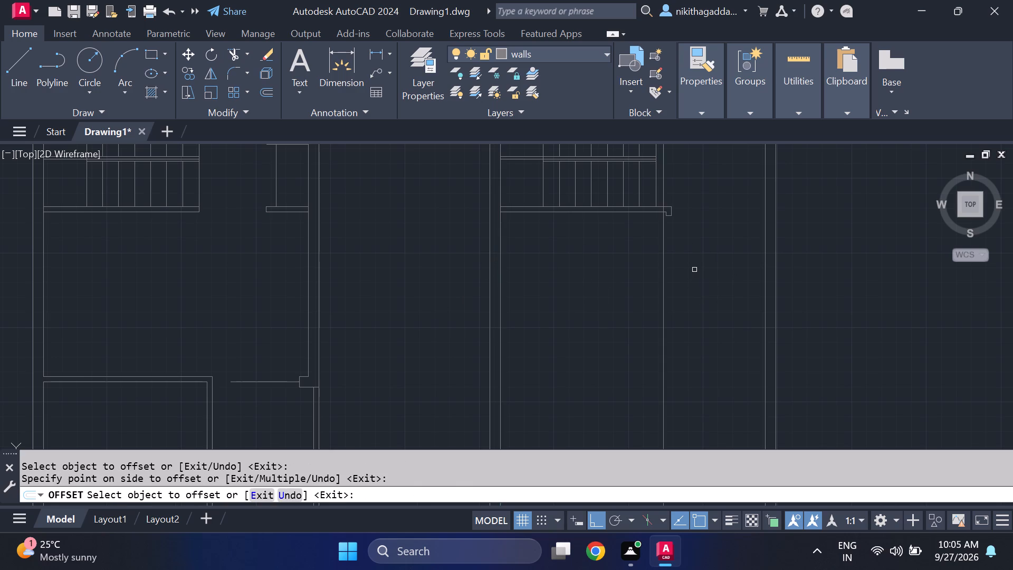
key("Escape")
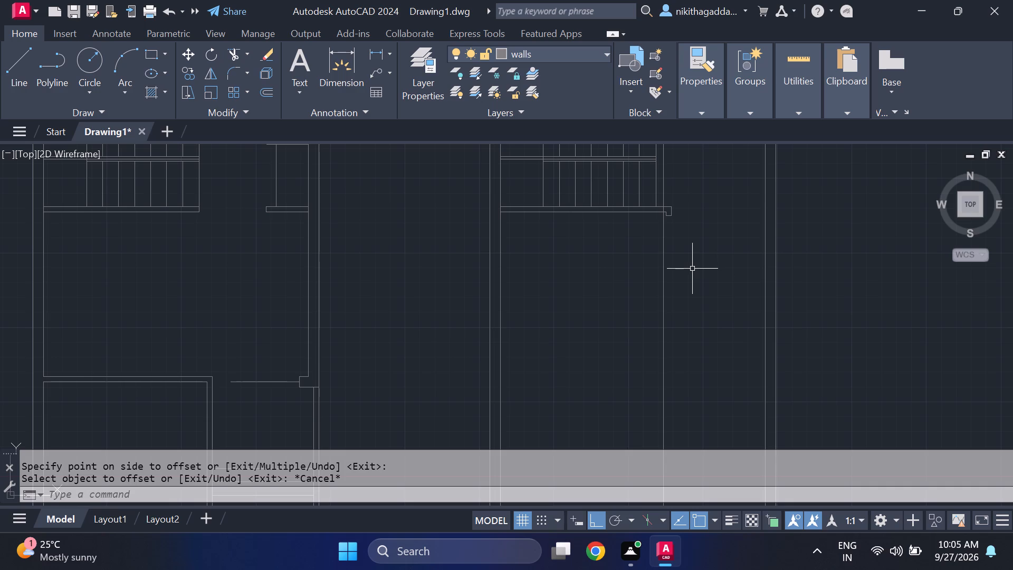
Erase the short jog lines at the right end of the wall below the second plan's stairs.
scroll(686, 194, "up", 1)
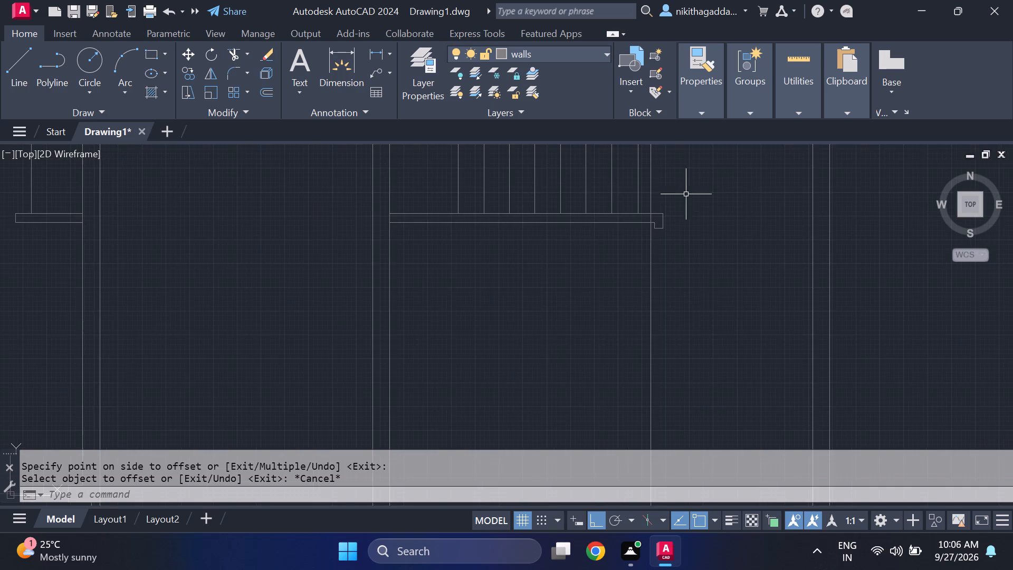
scroll(676, 206, "up", 1)
left_click(663, 206)
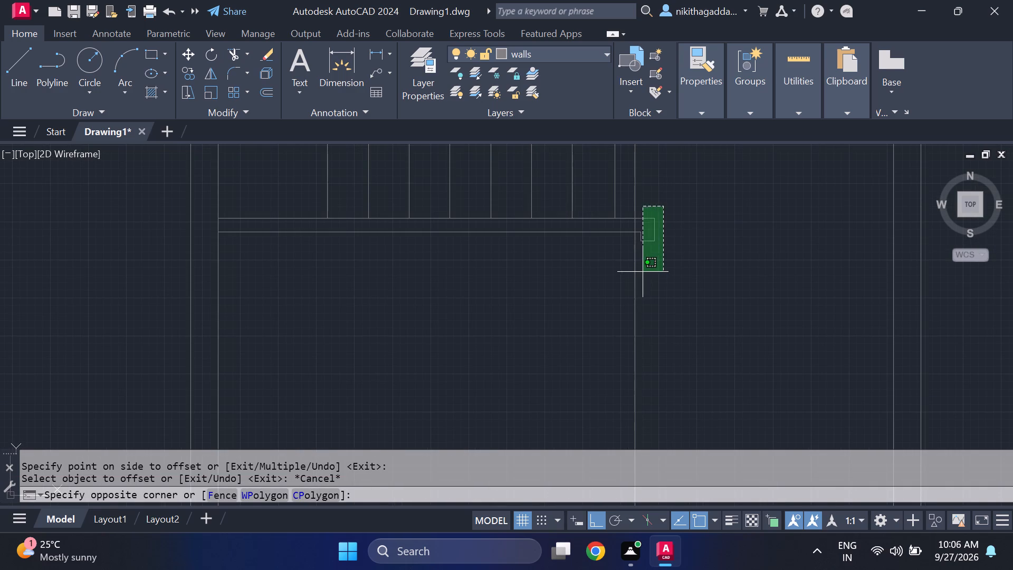
left_click(641, 275)
key("Delete")
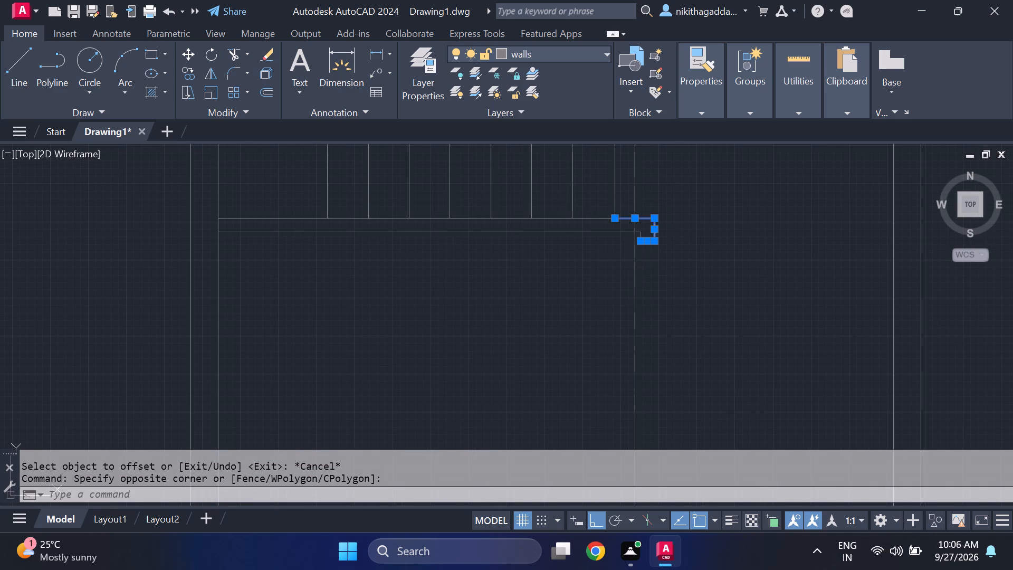
scroll(629, 256, "down", 1)
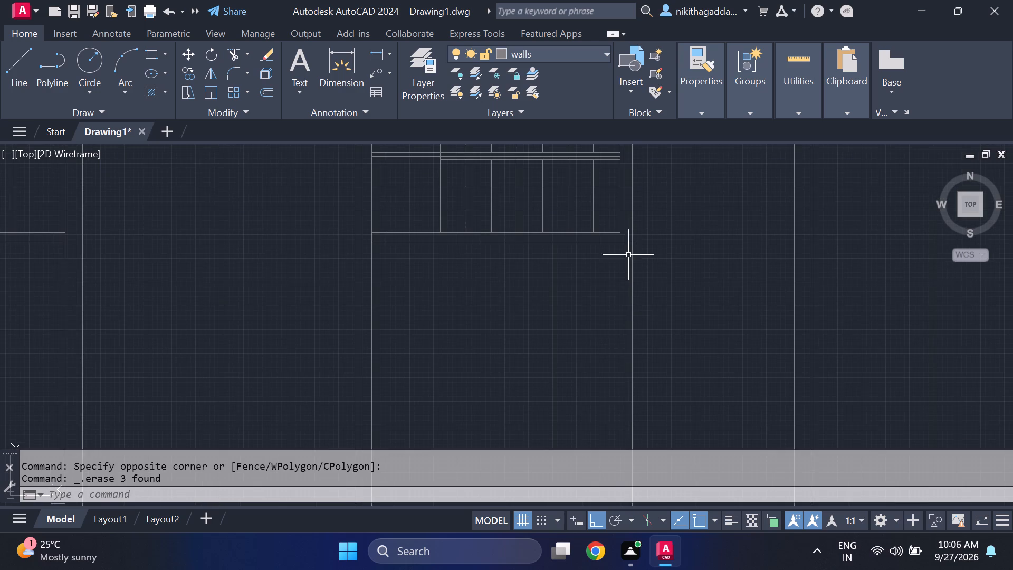
scroll(629, 253, "up", 2)
left_click(646, 230)
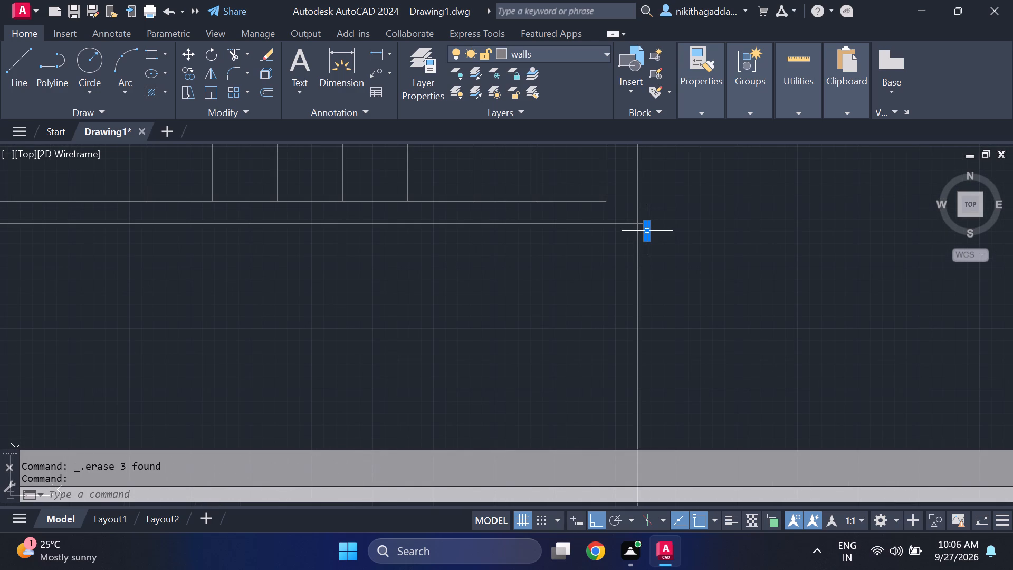
key("Delete")
Trim the overhanging lower face of the wall below the stairs back to the new vertical line.
type("tr")
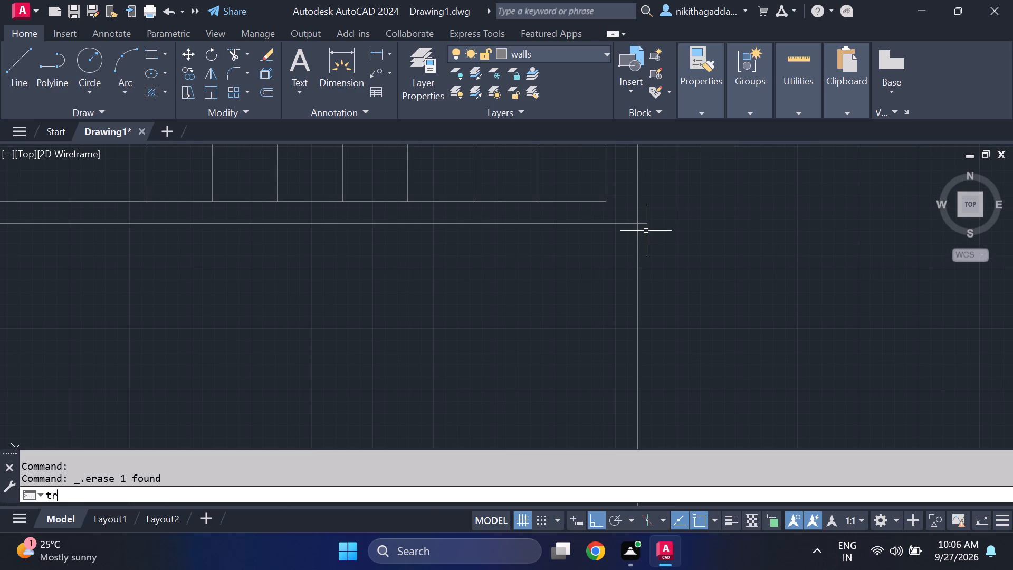
key("Return")
left_click(642, 224)
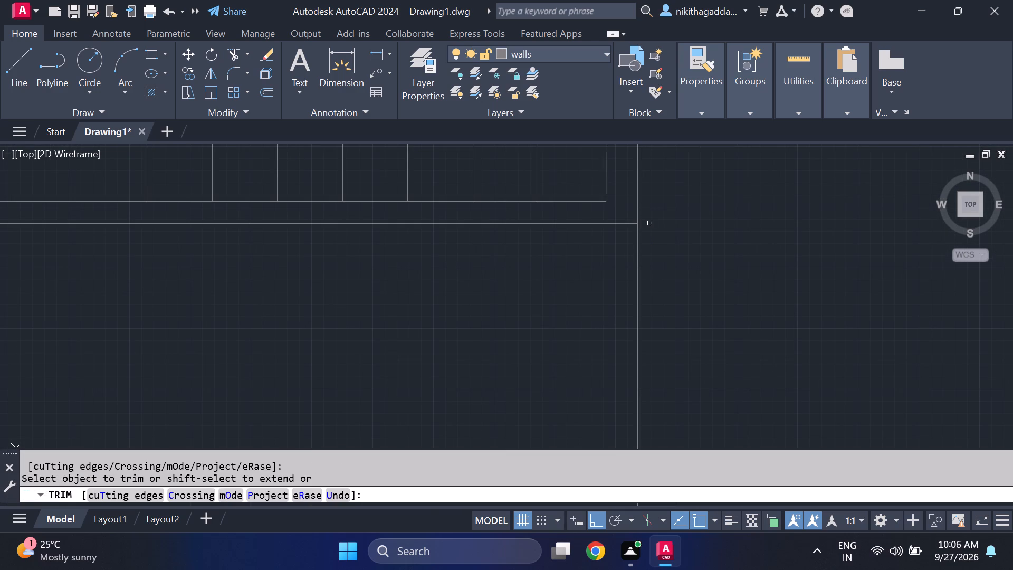
scroll(688, 246, "down", 4)
key("Escape")
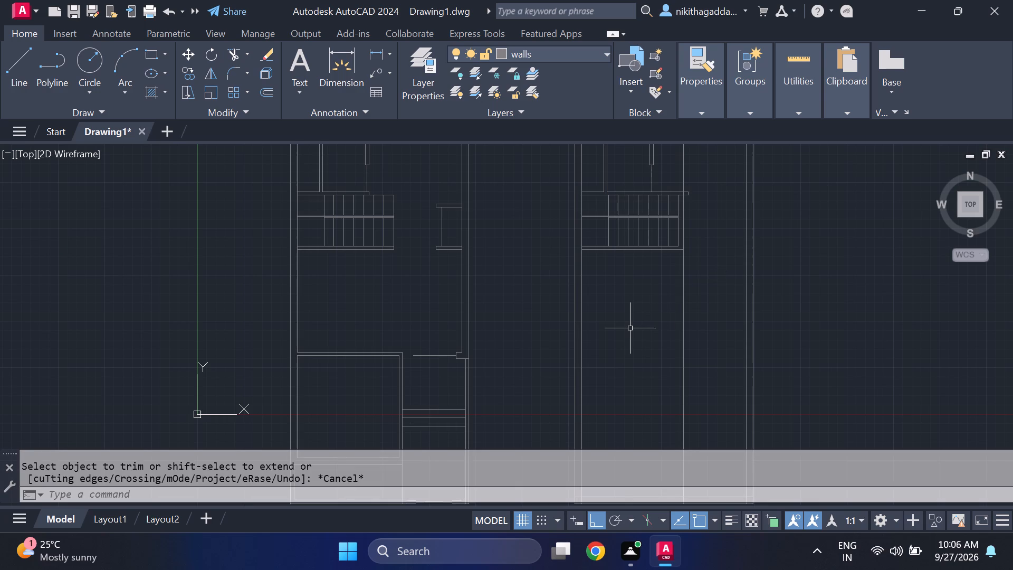
Offset the new vertical line 4.5" to the right to form the partition's second face.
middle_click_drag(630, 328, 630, 295)
scroll(630, 293, "up", 1)
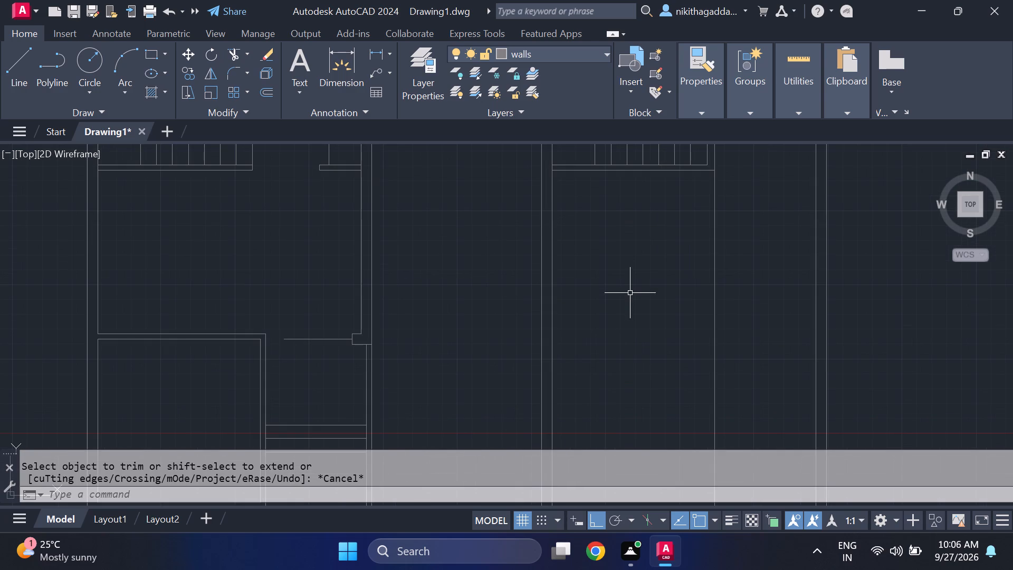
type("of")
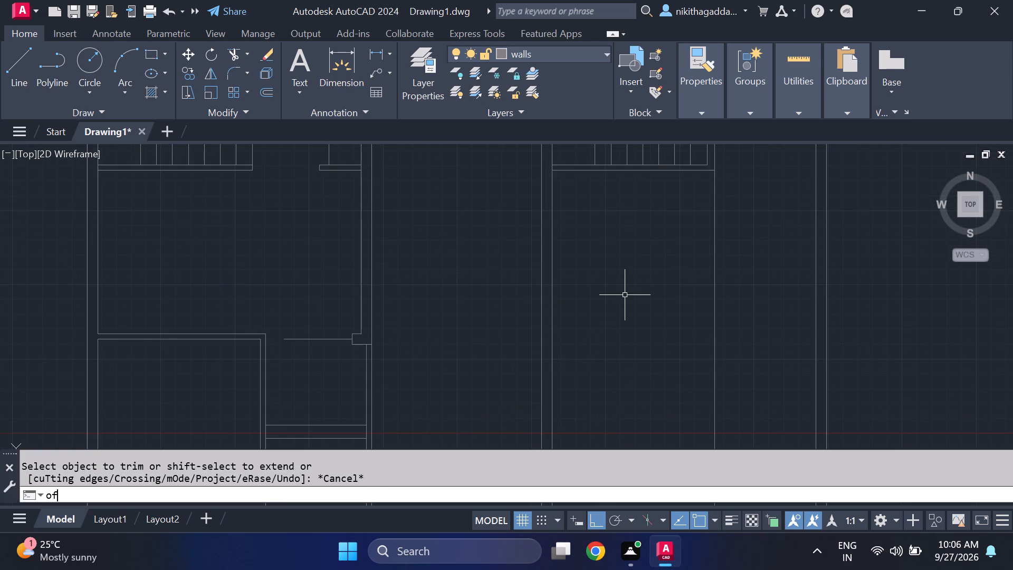
key("Return")
type("4.5")
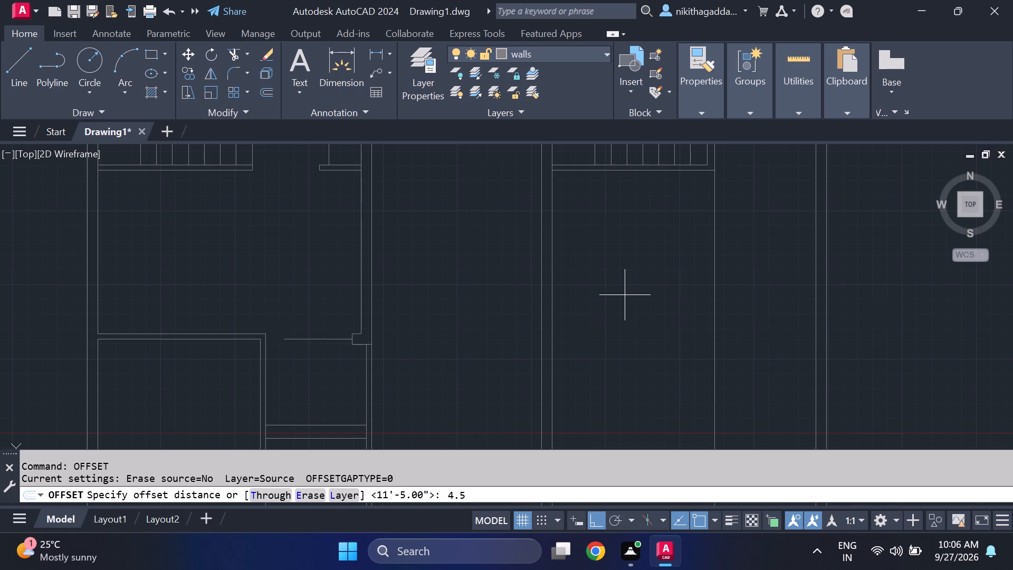
key("shift+quotedbl")
key("Return")
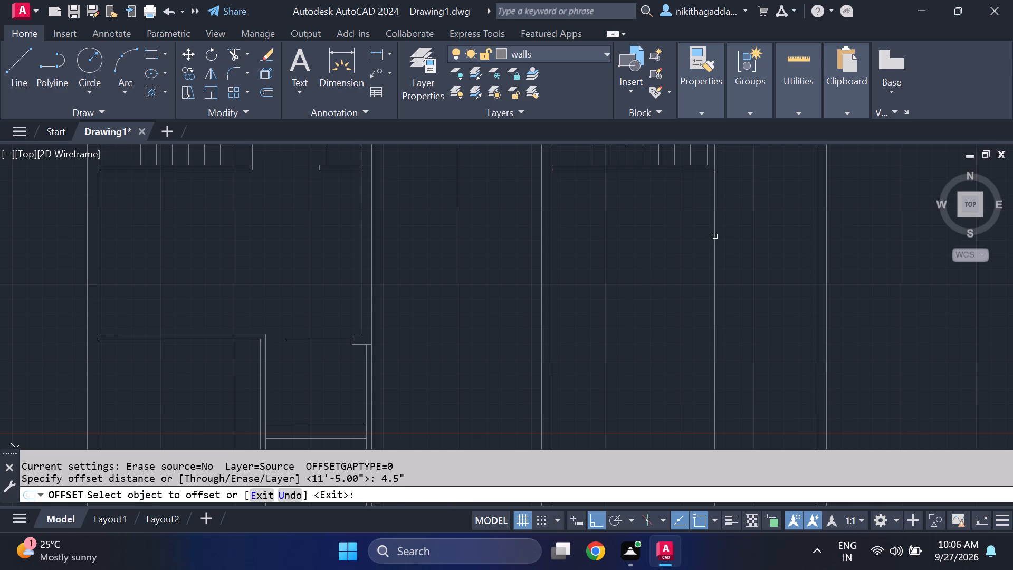
left_click(715, 237)
left_click(750, 234)
key("Escape")
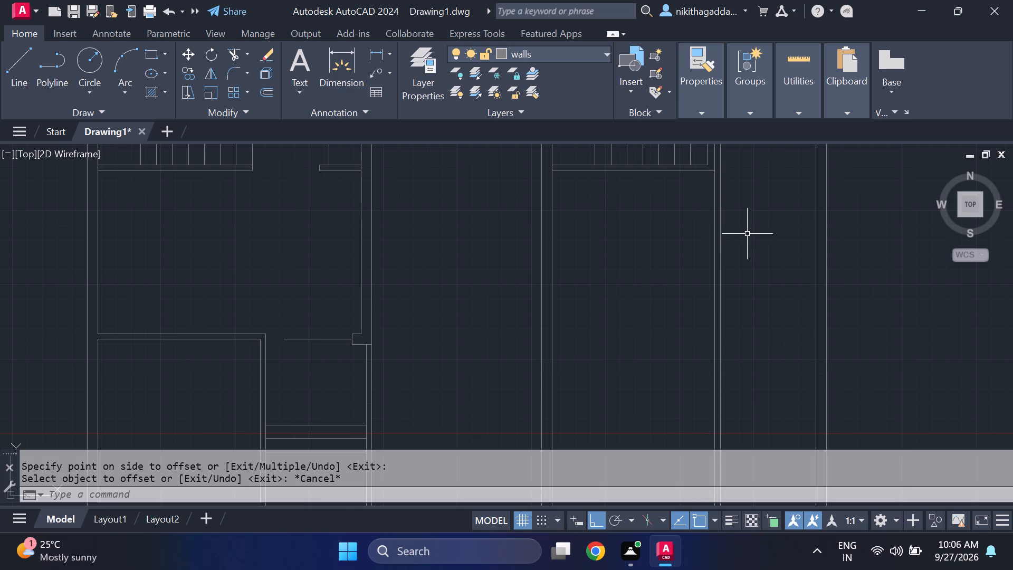
Offset the lower face of the wall below the second plan's stairs 10' downward.
middle_click_drag(737, 230, 749, 279)
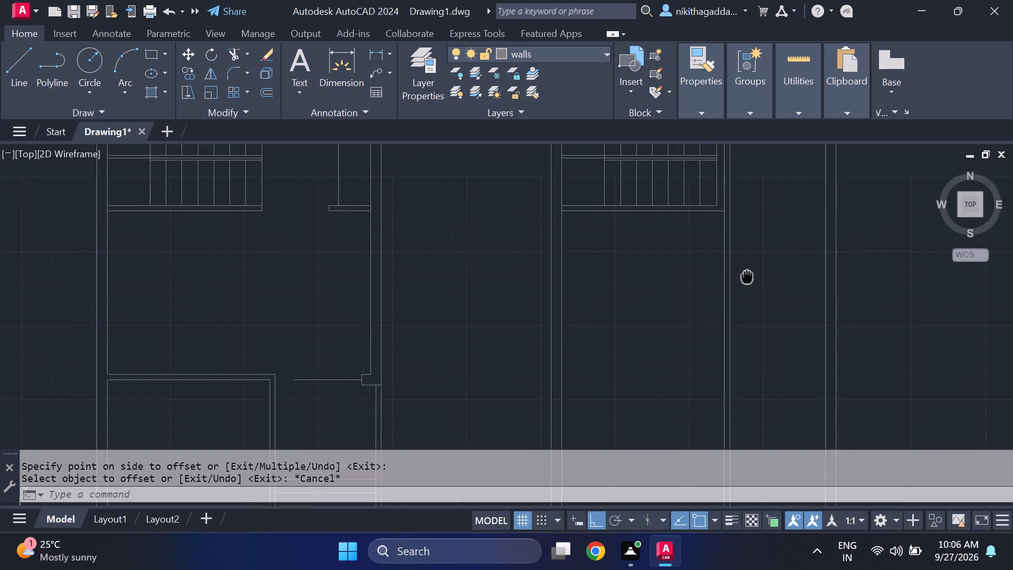
middle_click_drag(749, 279, 759, 303)
middle_click(759, 303)
type("of")
key("Return")
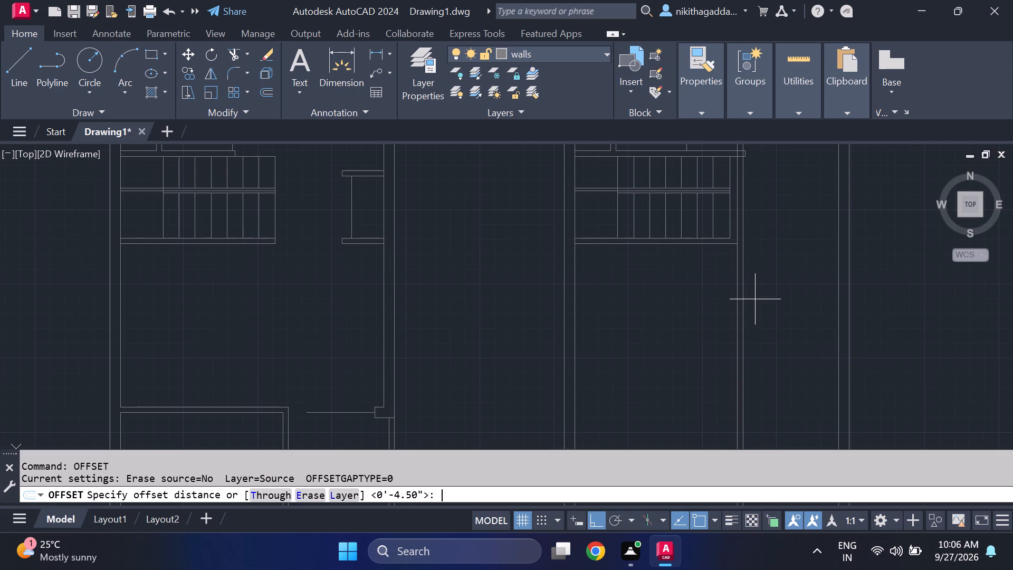
type("10'")
key("Return")
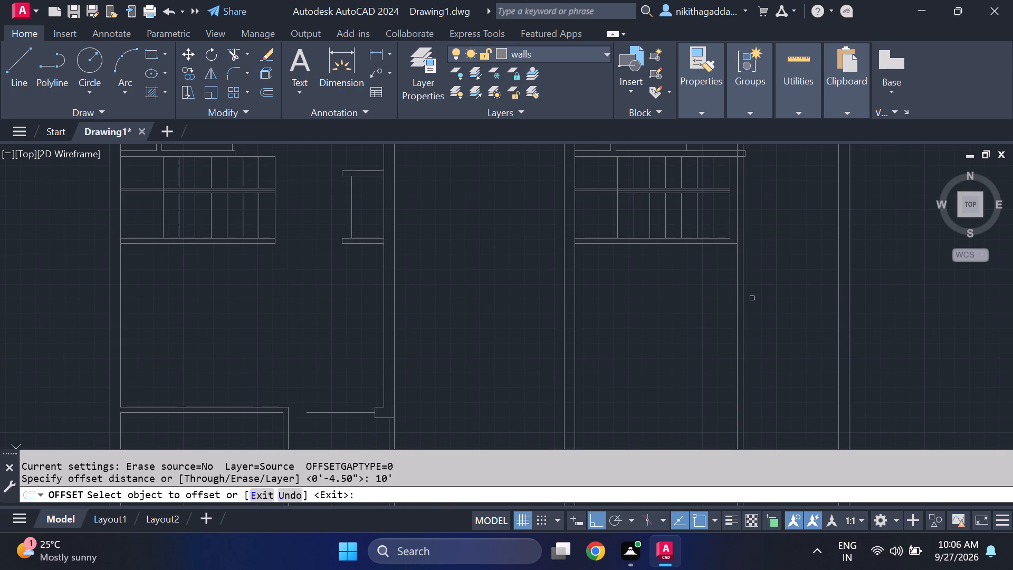
left_click(706, 246)
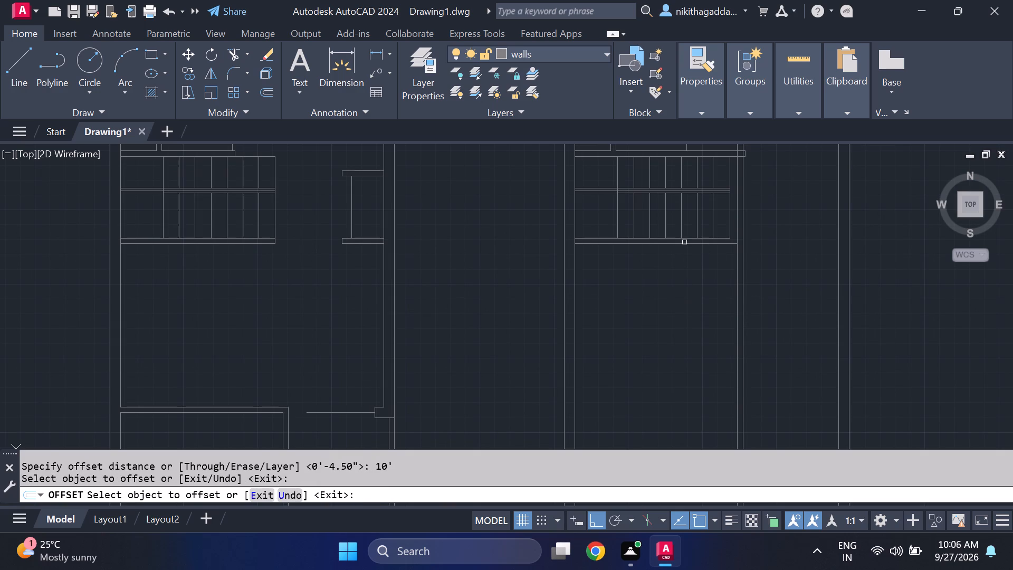
left_click(684, 244)
left_click(685, 357)
key("Escape")
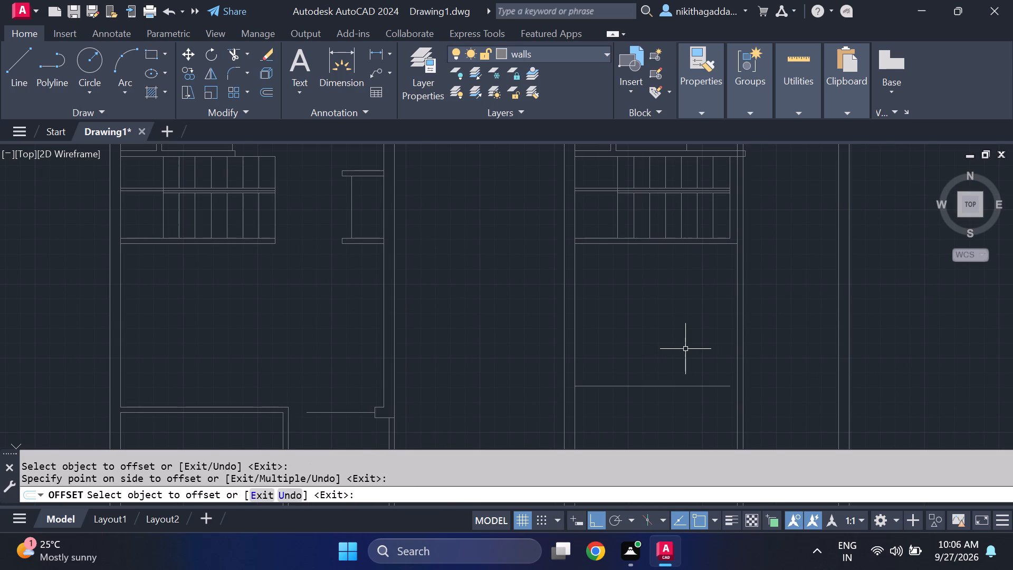
Extend the new horizontal line to the left face of the vertical partition.
type("ex")
key("Return")
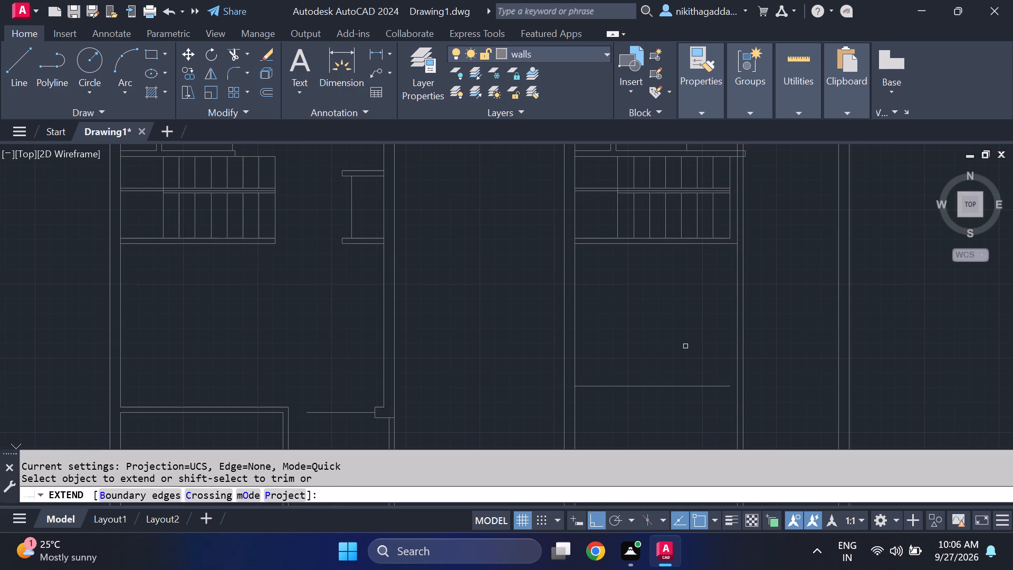
left_click(712, 389)
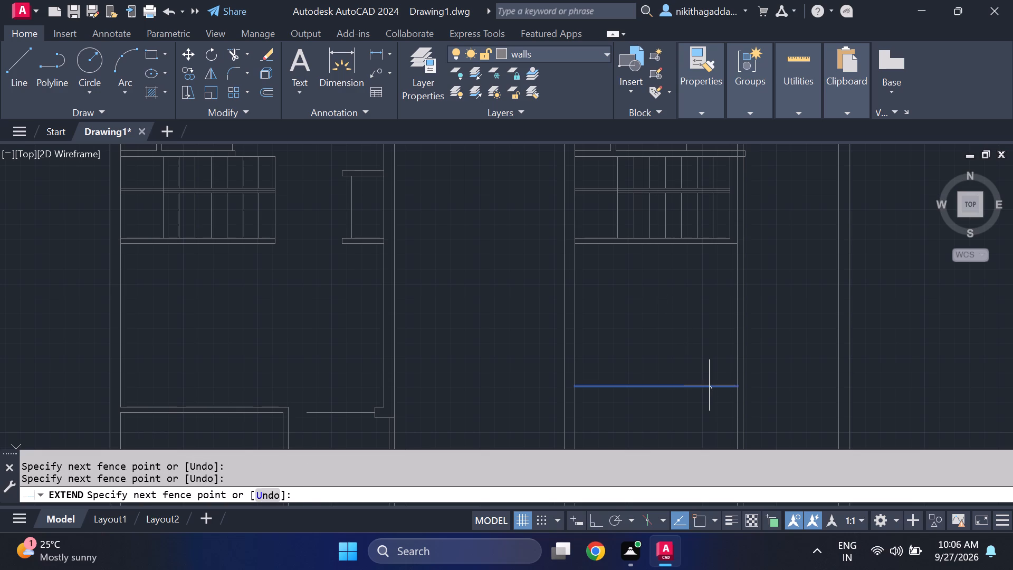
left_click(709, 385)
key("Escape")
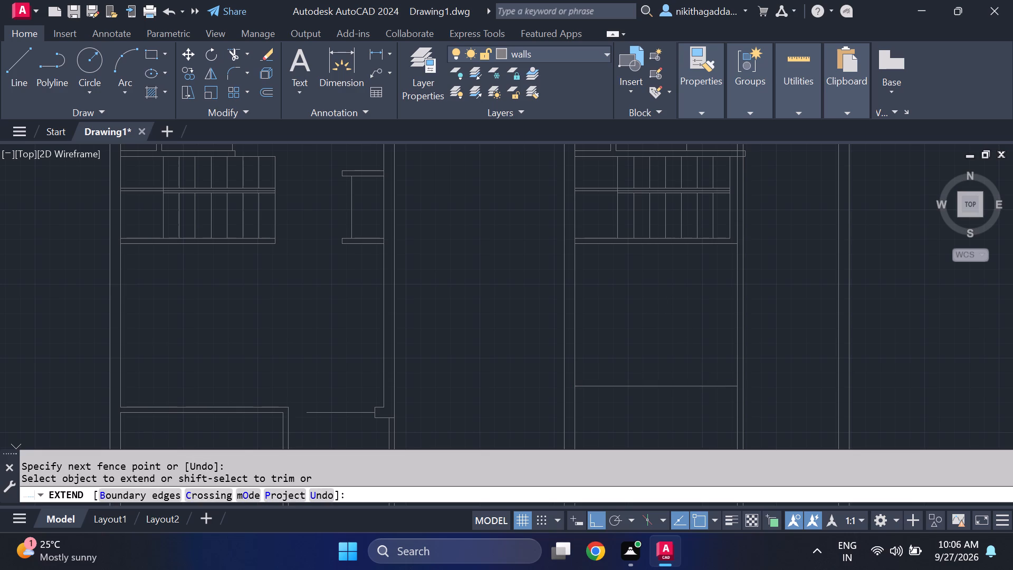
Offset the new horizontal line 4.5" downward to form the partition's second face.
middle_click_drag(690, 368, 678, 327)
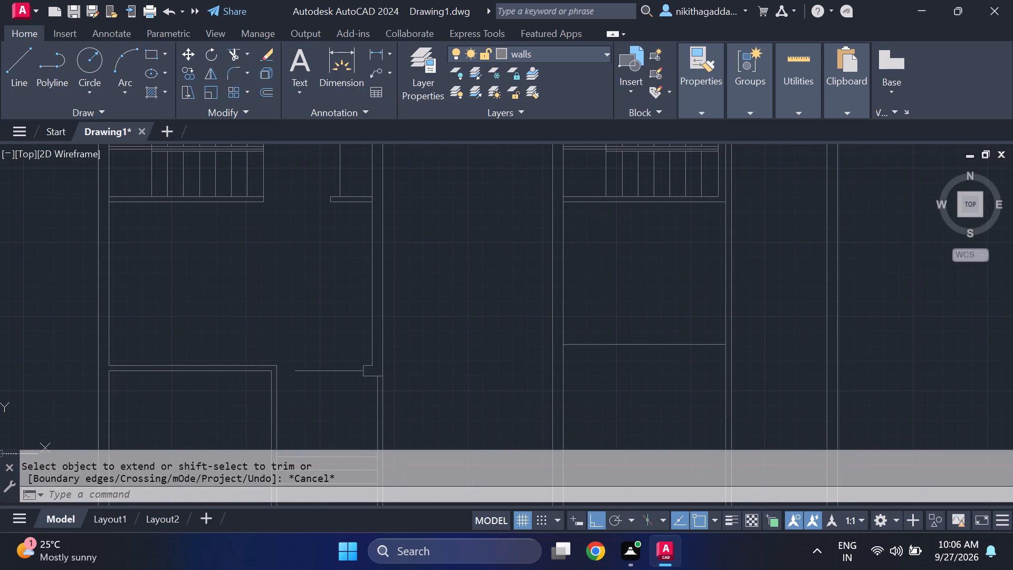
type("of")
key("Return")
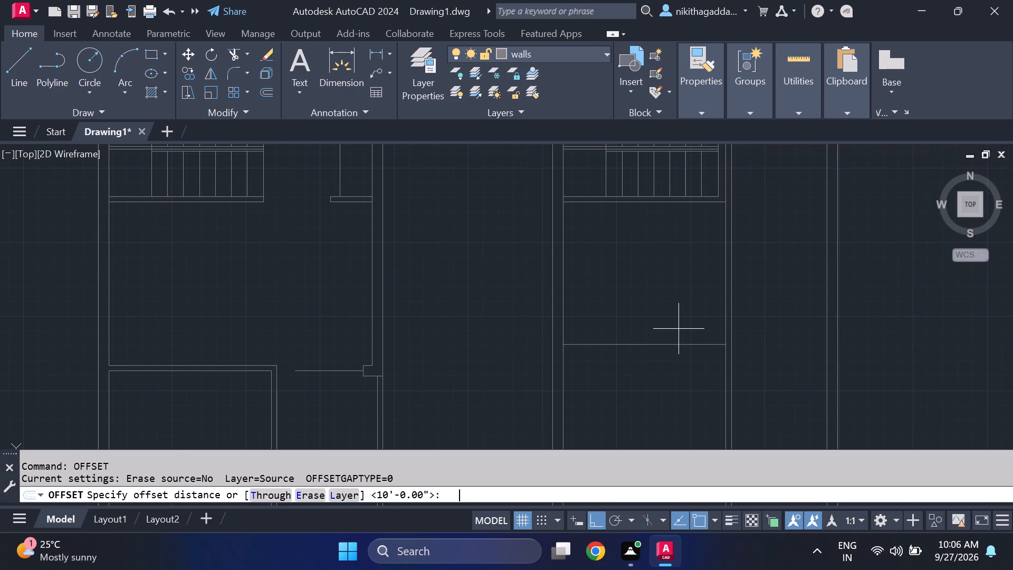
type("4.5\"")
key("Return")
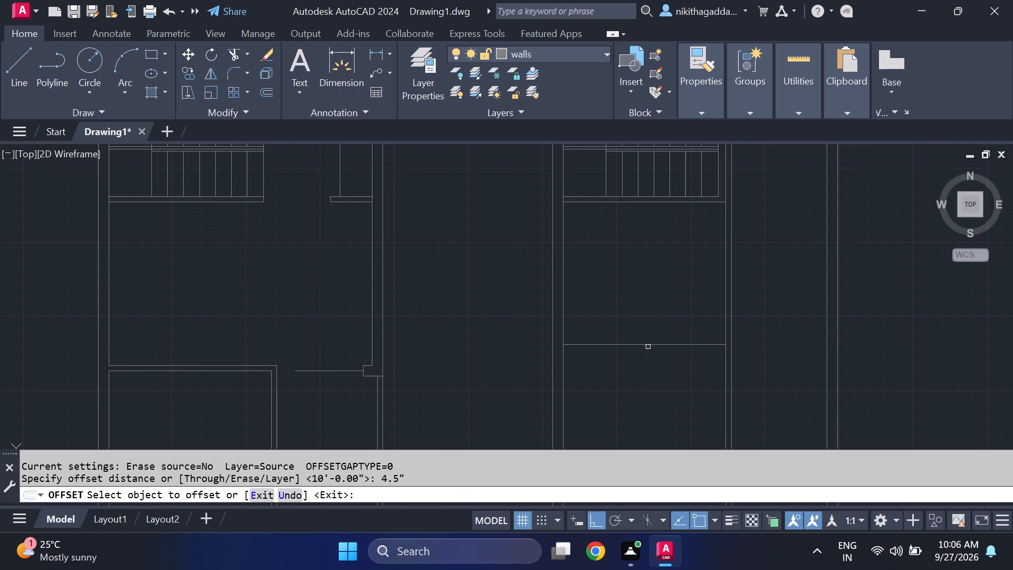
left_click(648, 345)
left_click(629, 408)
key("Escape")
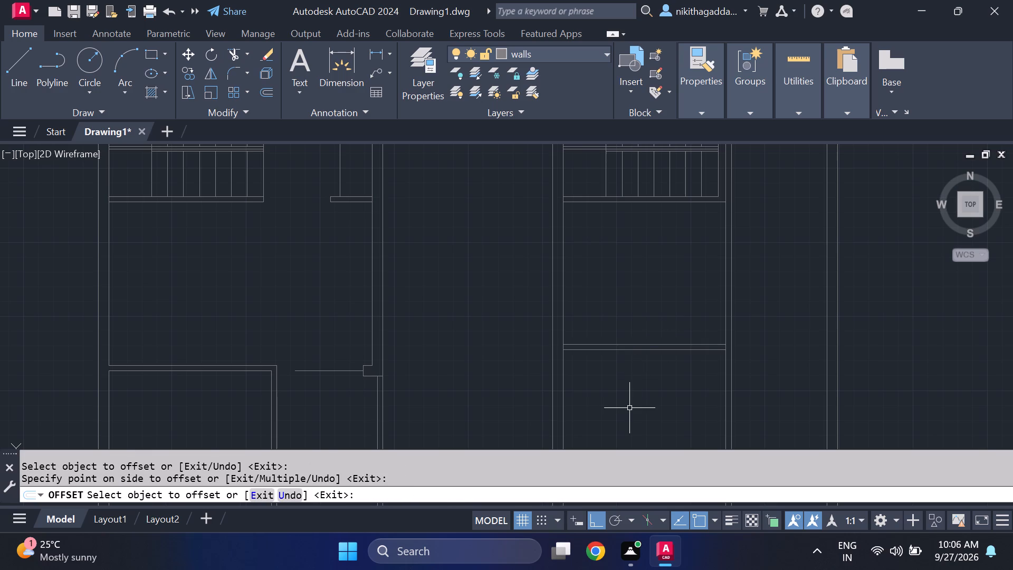
Extend both faces of the new horizontal partition to the outer face of the left outer wall.
type("ex")
key("Return")
right_click(629, 408)
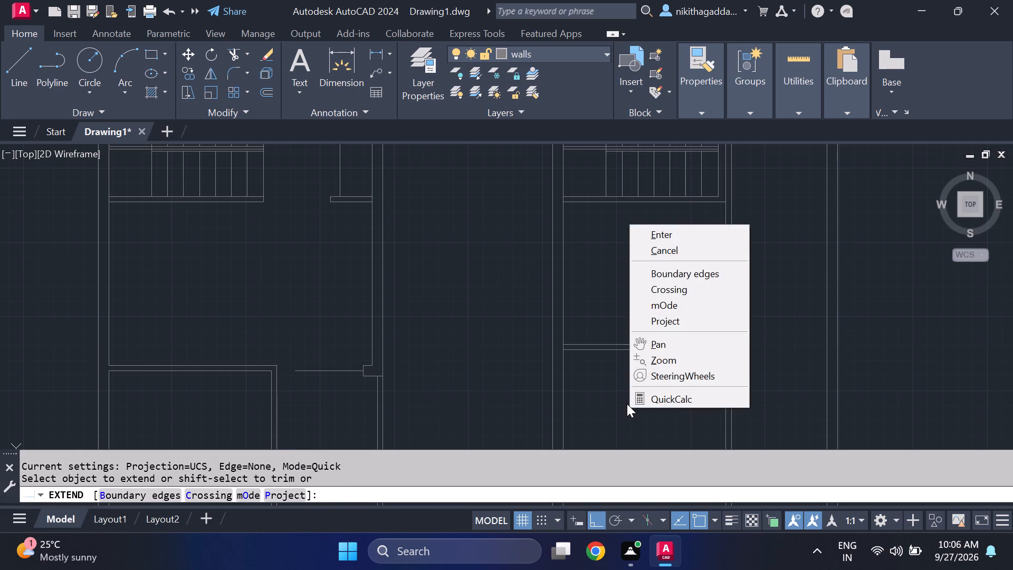
left_click(575, 285)
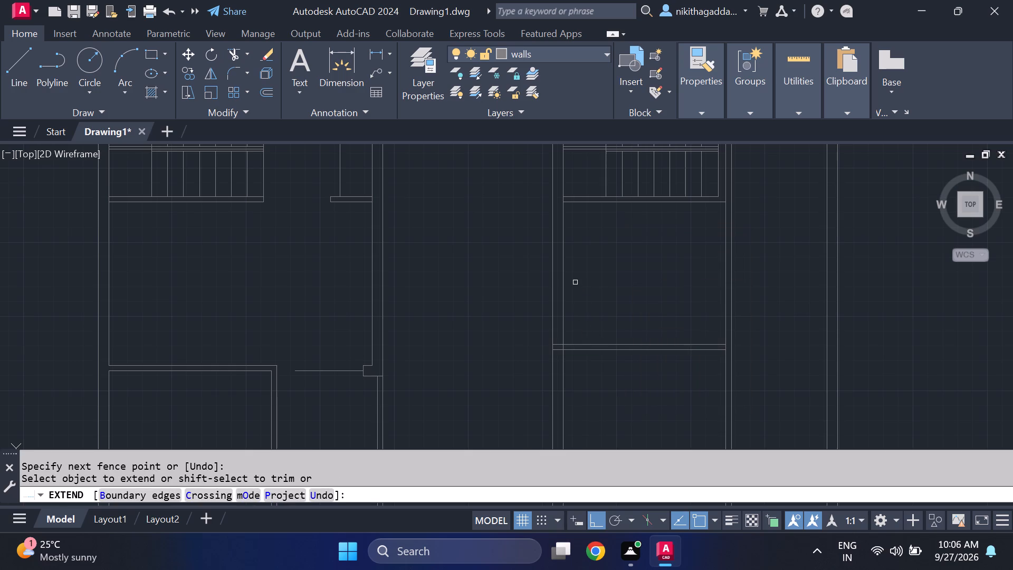
key("Escape")
Extend both faces of the wall below the second plan's stairs to the right face of the vertical partition.
type("ex")
key("Return")
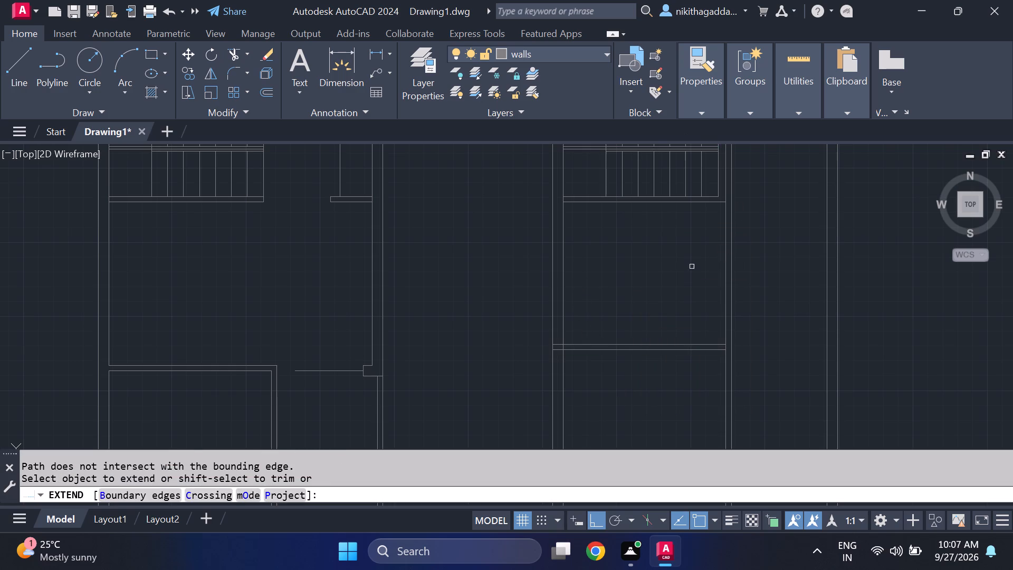
middle_click_drag(664, 266, 650, 329)
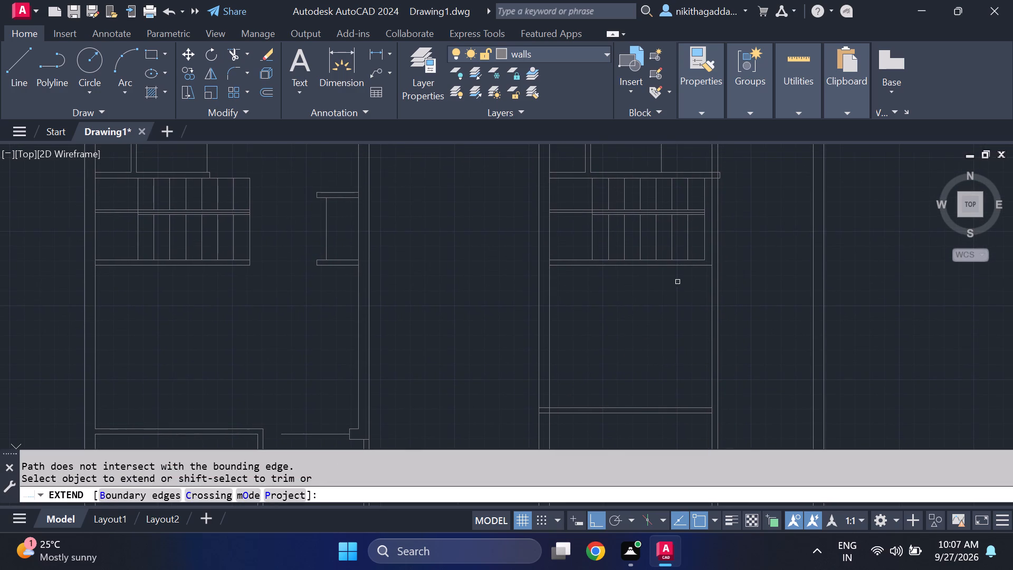
scroll(685, 268, "up", 1)
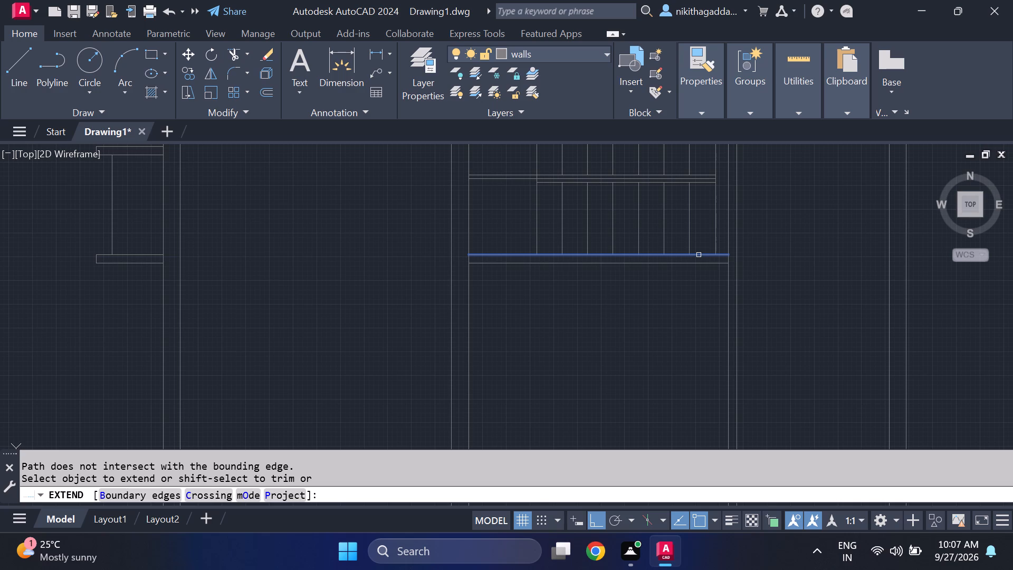
left_click(699, 255)
left_click(709, 255)
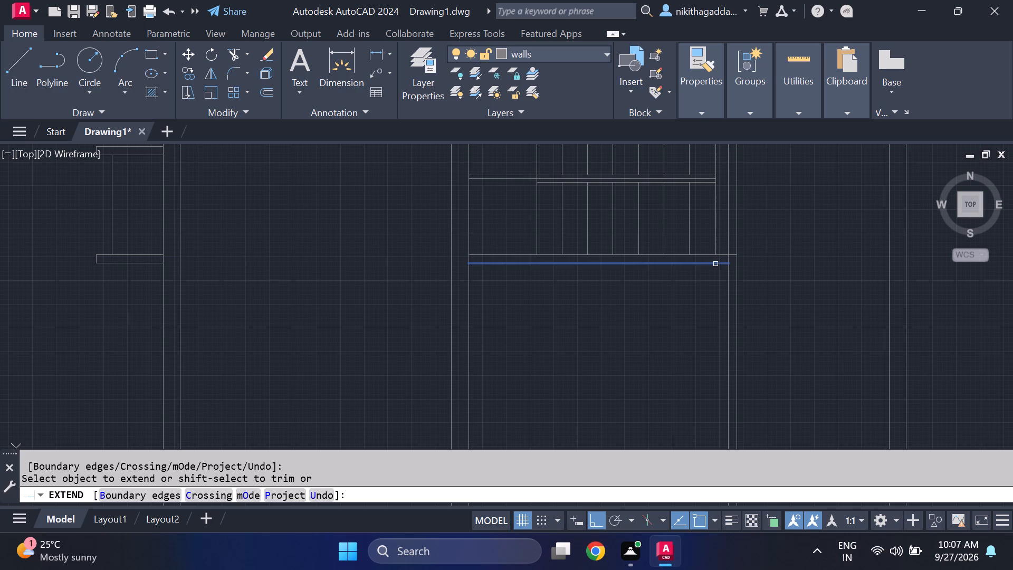
left_click(715, 264)
left_click(716, 264)
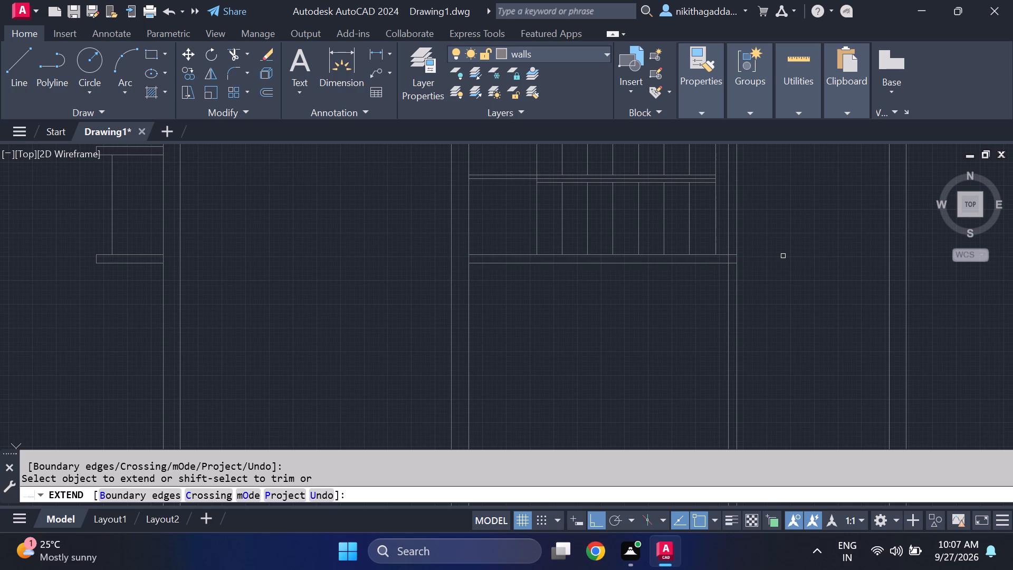
key("Escape")
Trim off both faces of the vertical partition above the wall below the second plan's stairs.
type("tr")
key("Return")
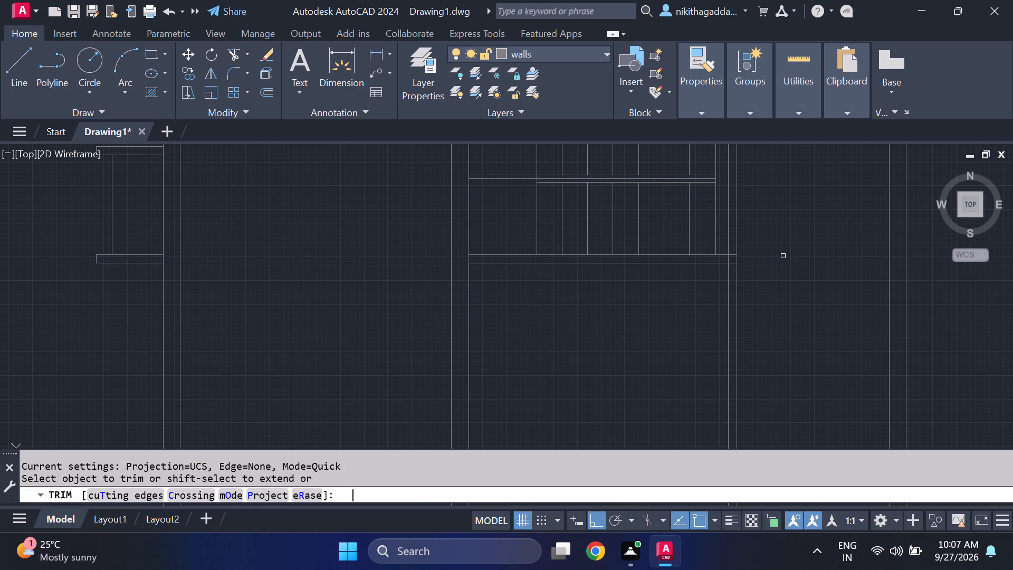
left_click_drag(759, 230, 725, 242)
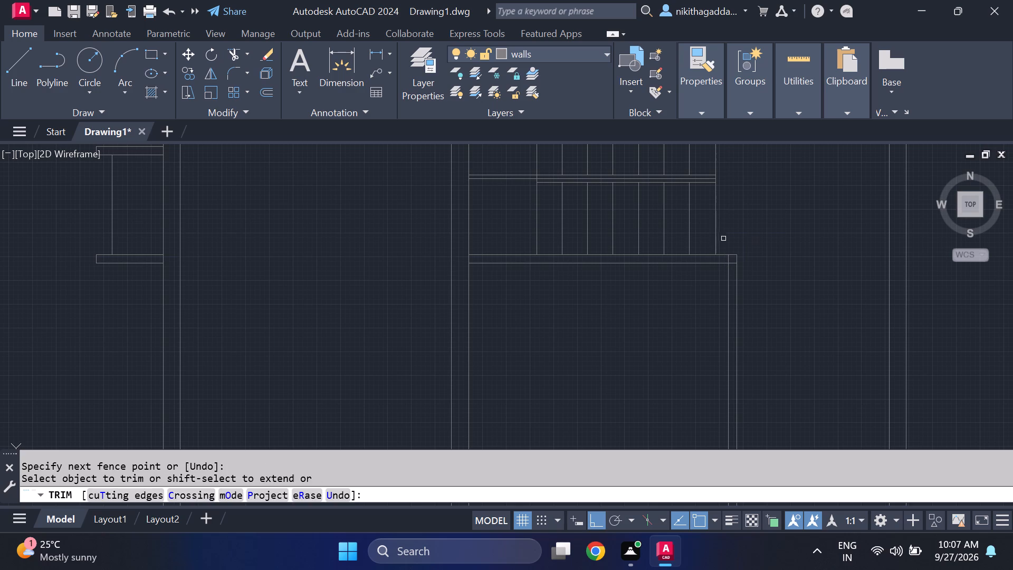
scroll(743, 225, "down", 2)
middle_click_drag(754, 213, 747, 306)
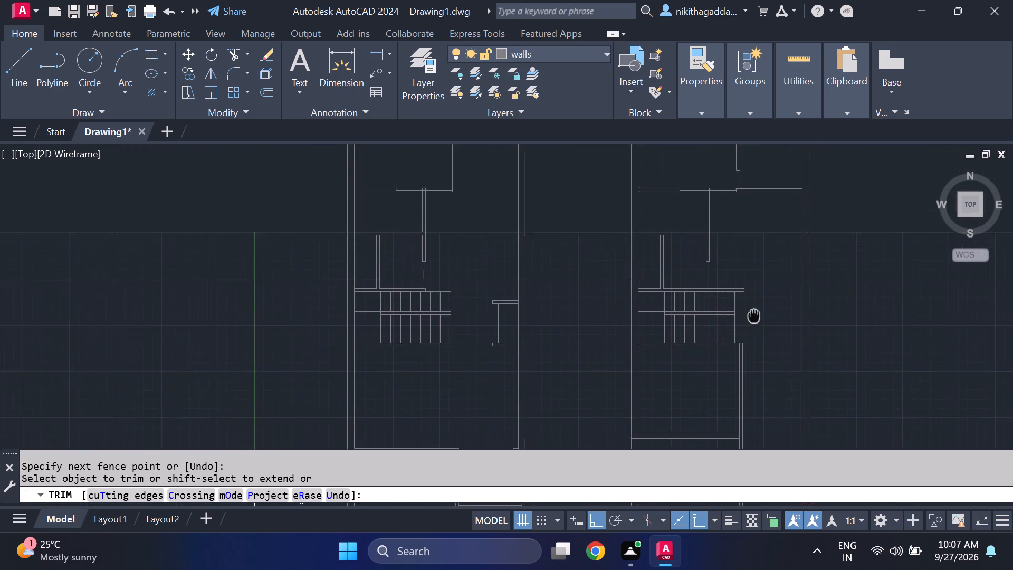
middle_click_drag(747, 306, 702, 231)
scroll(699, 261, "up", 3)
key("Escape")
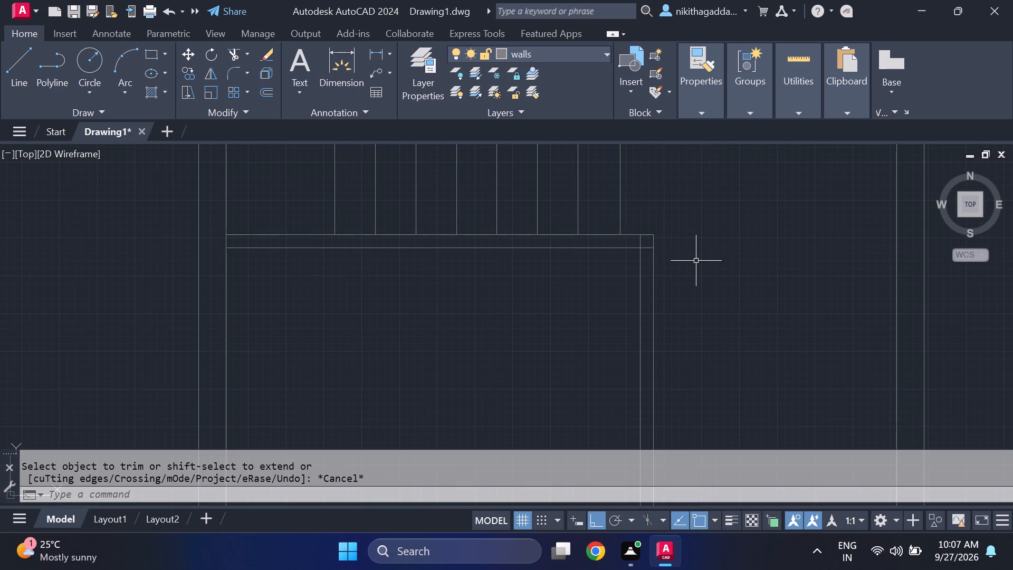
Draw a short jamb line across the vertical partition just below its corner with the wall under the stairs.
key("l")
key("Return")
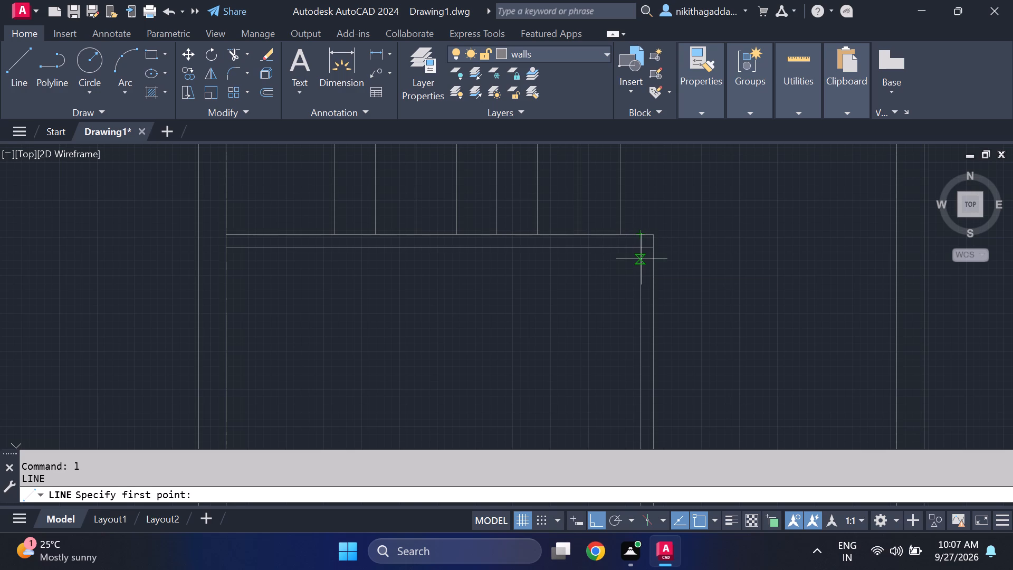
left_click(643, 259)
left_click(653, 258)
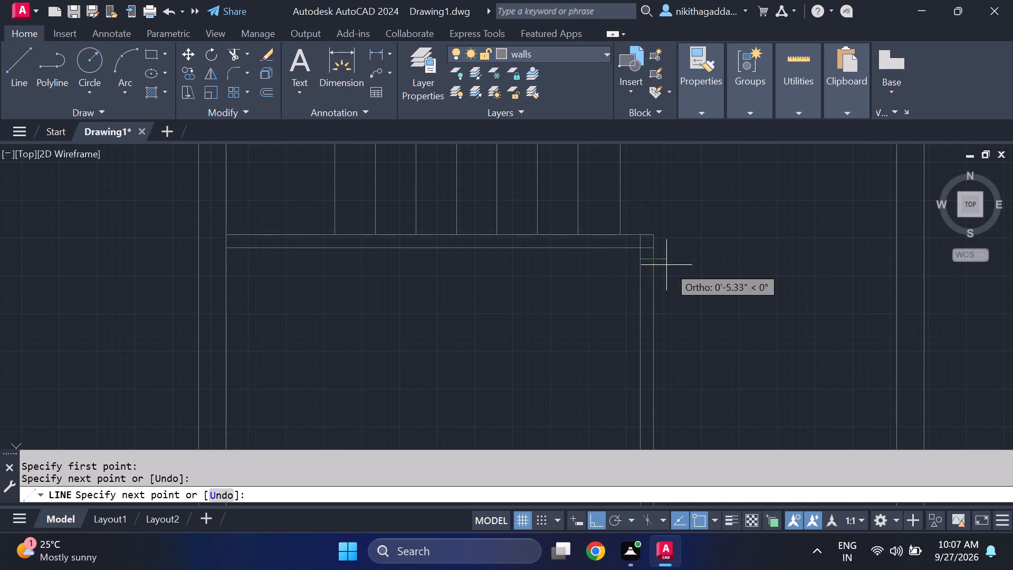
key("Escape")
Trim the overlapping wall lines inside the corner between the vertical partition and the wall below the stairs.
type("tr")
key("Return")
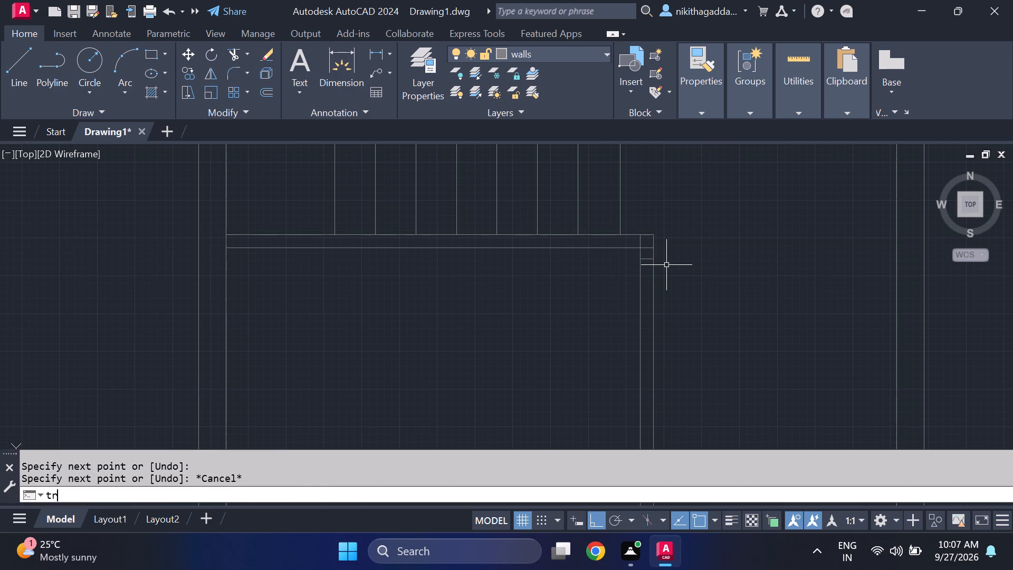
scroll(650, 256, "up", 2)
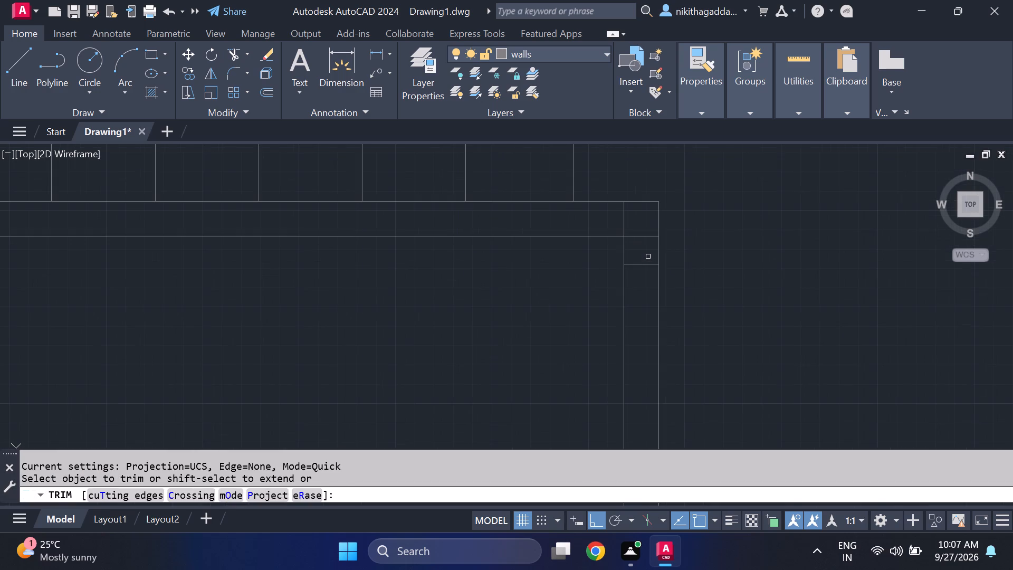
left_click_drag(615, 229, 651, 253)
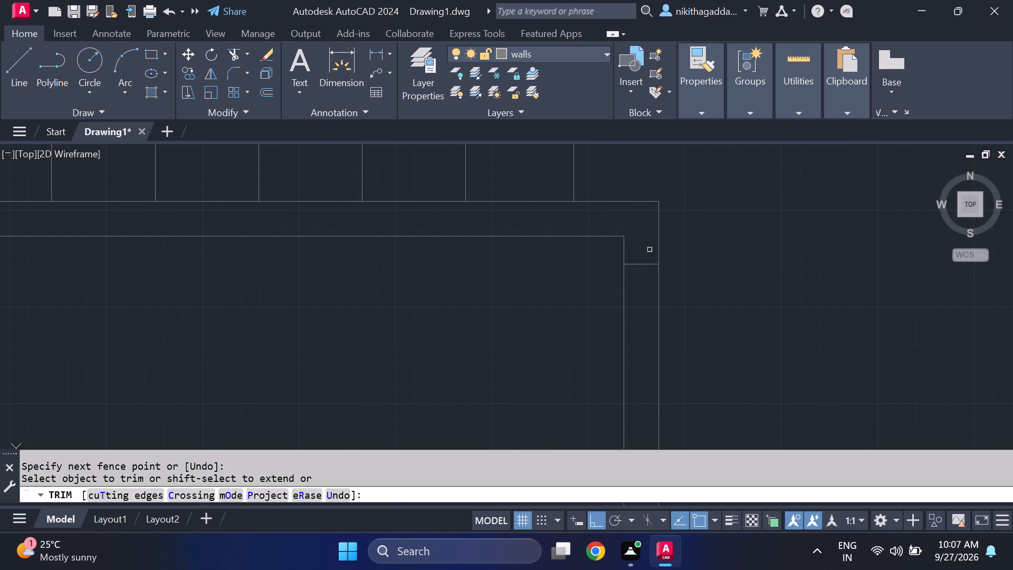
scroll(650, 249, "down", 4)
middle_click_drag(669, 288, 655, 234)
key("Escape")
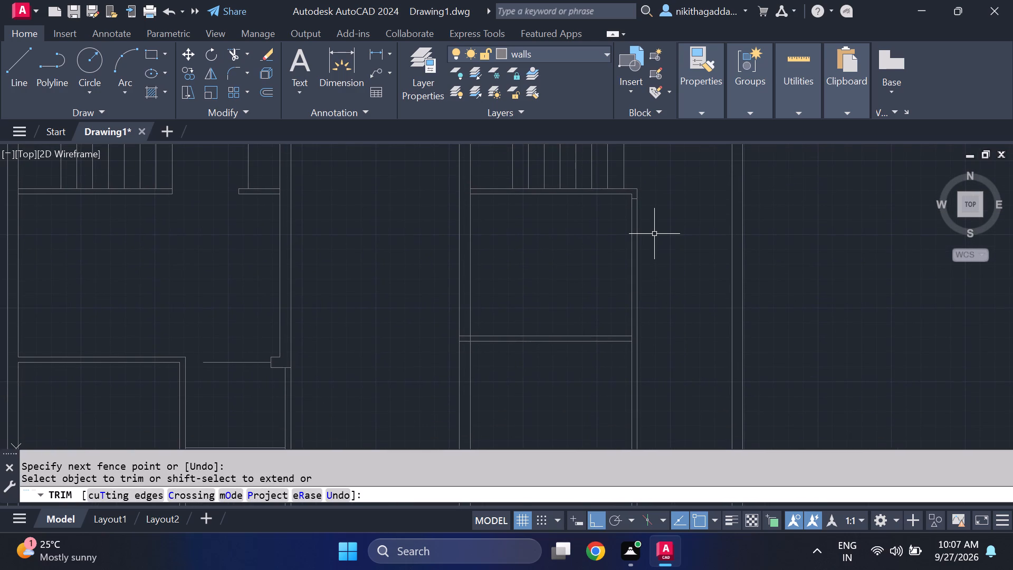
Draw a second jamb line across the vertical partition, between the first jamb line and the new horizontal partition.
key("l")
key("Return")
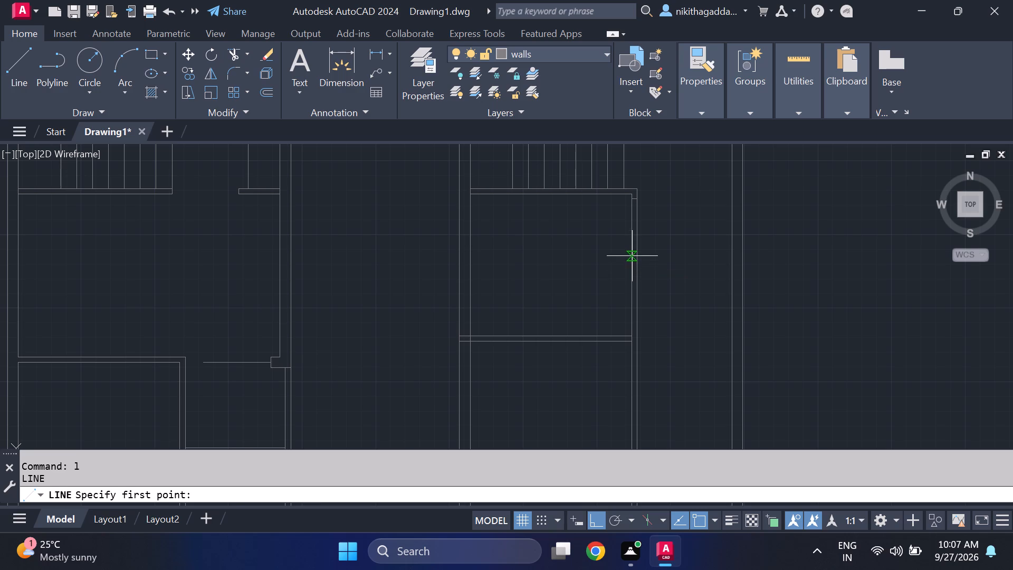
left_click(632, 255)
left_click(634, 255)
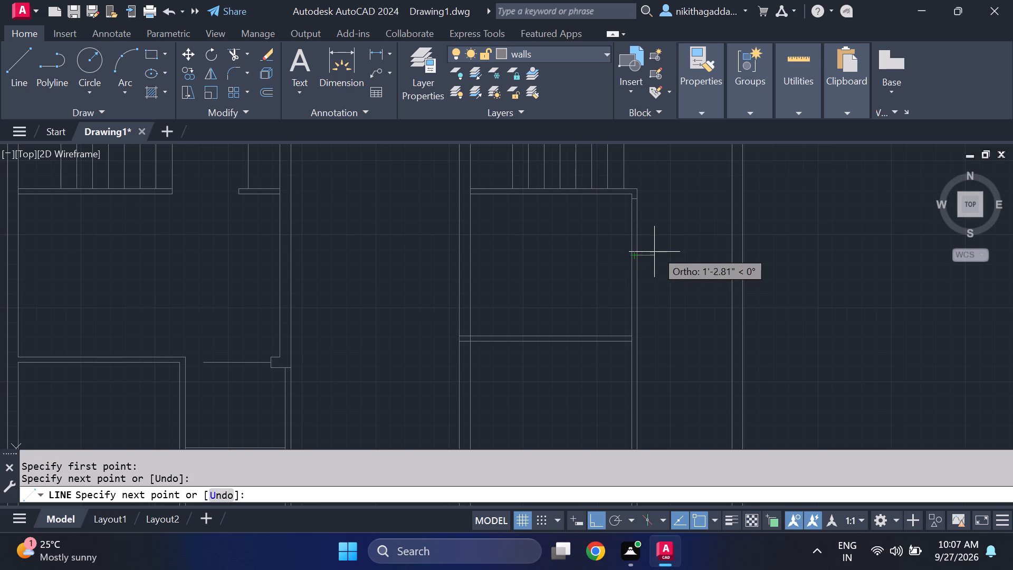
key("Escape")
Trim both faces of the vertical partition between the two jamb lines to form a door opening.
type("tr")
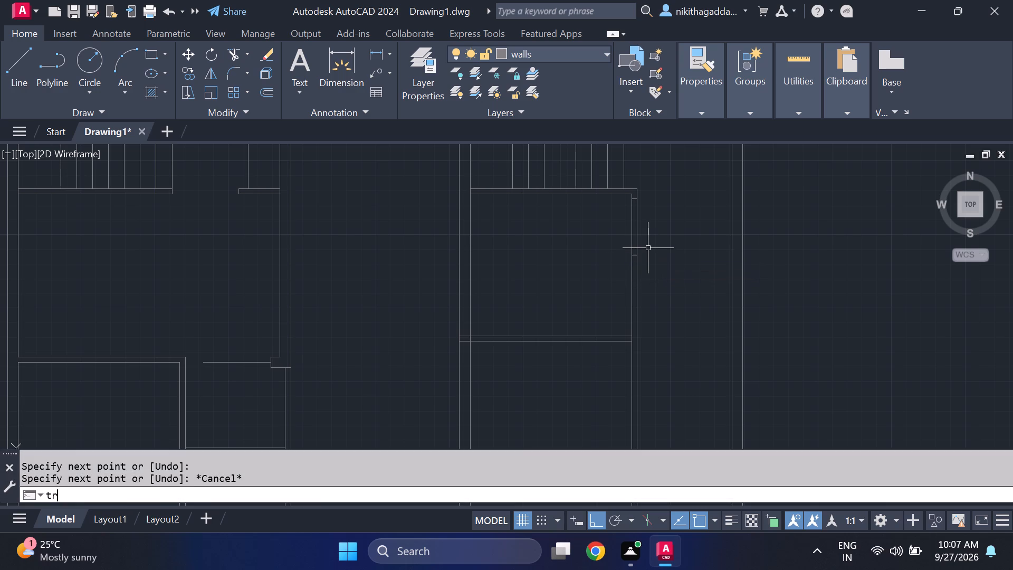
key("Return")
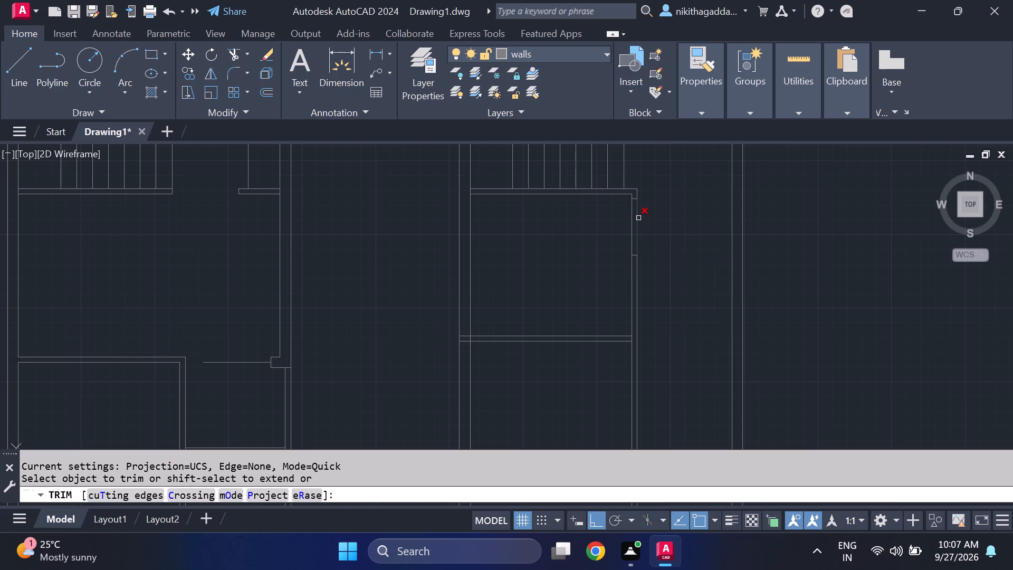
left_click_drag(645, 222, 609, 235)
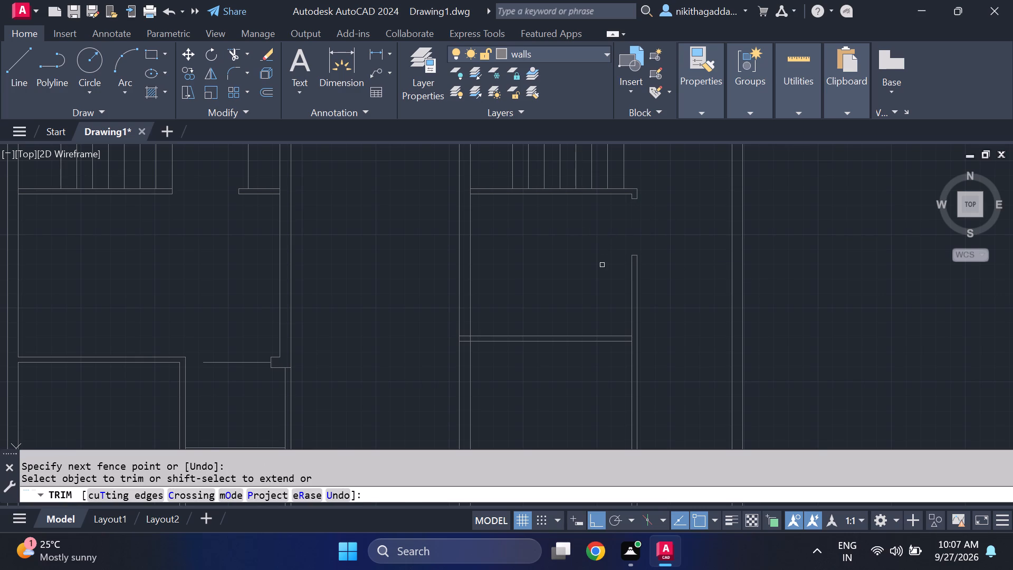
key("Escape")
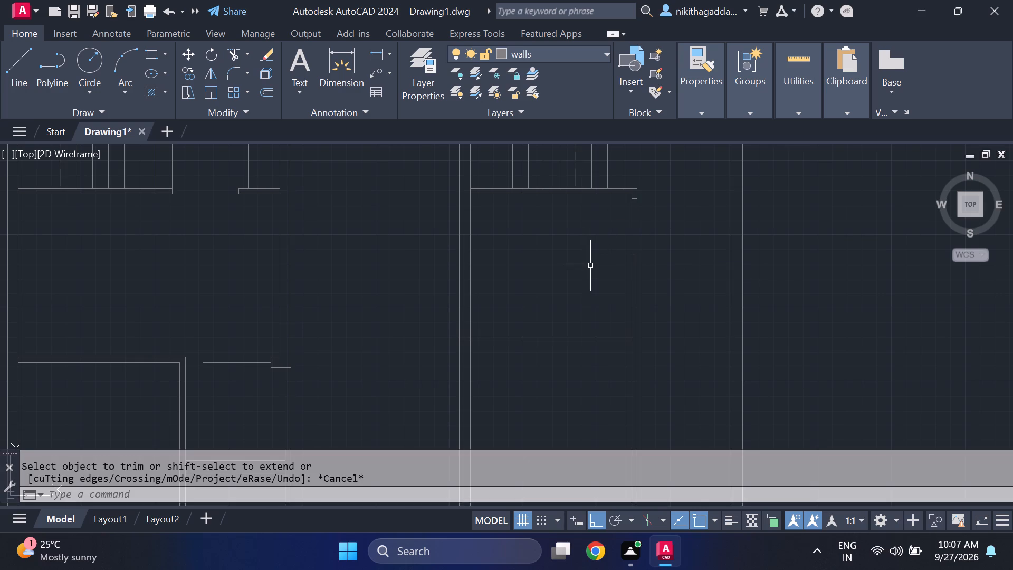
Trim the horizontal partition's lines inside the left outer wall and the wall's inner face between the partition faces.
middle_click_drag(576, 397, 515, 393)
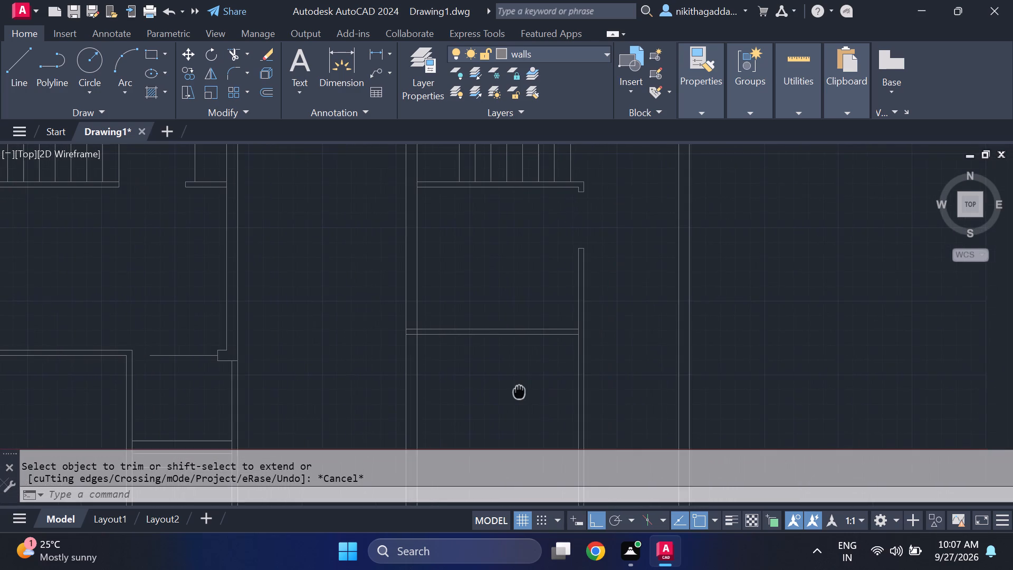
middle_click_drag(515, 393, 510, 382)
type("tr")
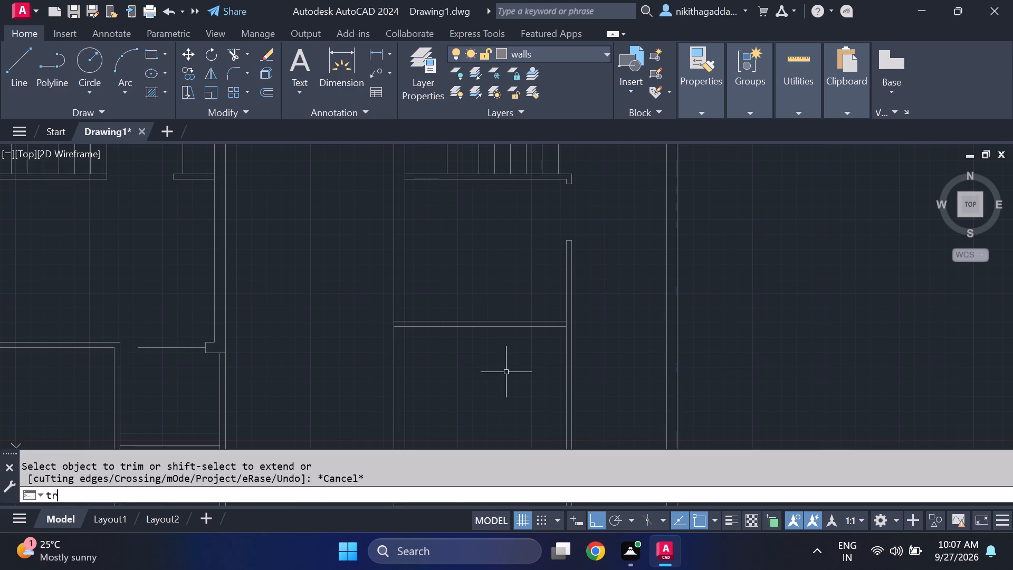
key("Return")
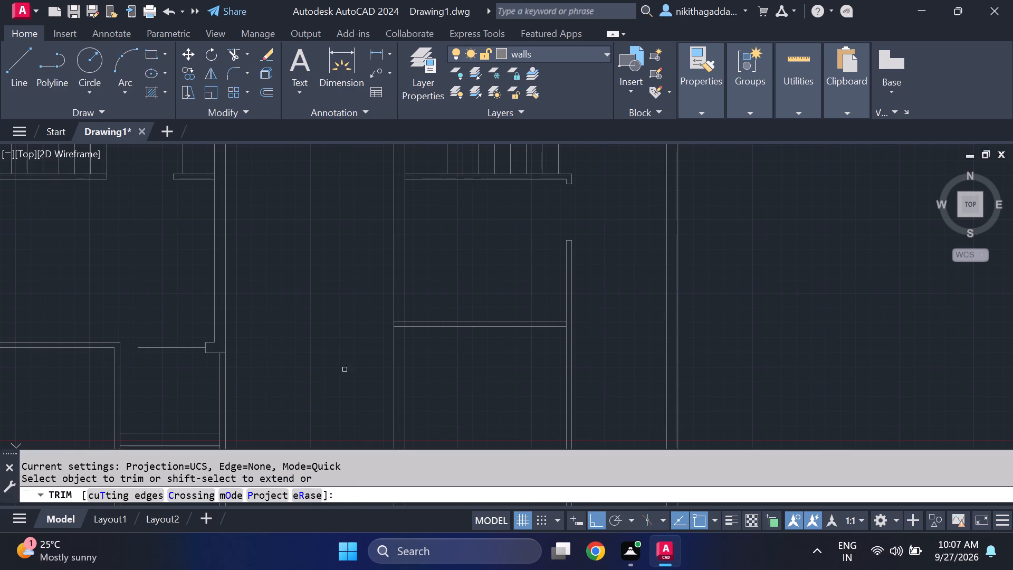
scroll(394, 334, "up", 3)
left_click_drag(404, 272, 418, 333)
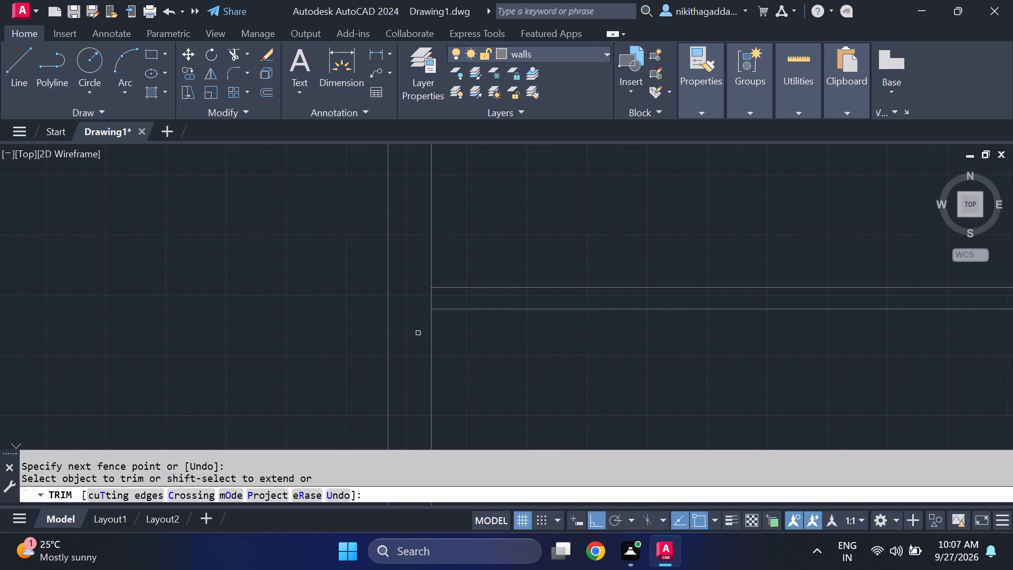
left_click(433, 300)
scroll(490, 308, "down", 4)
Trim the left face of the vertical partition between the two faces of the new horizontal partition.
middle_click_drag(555, 338, 513, 317)
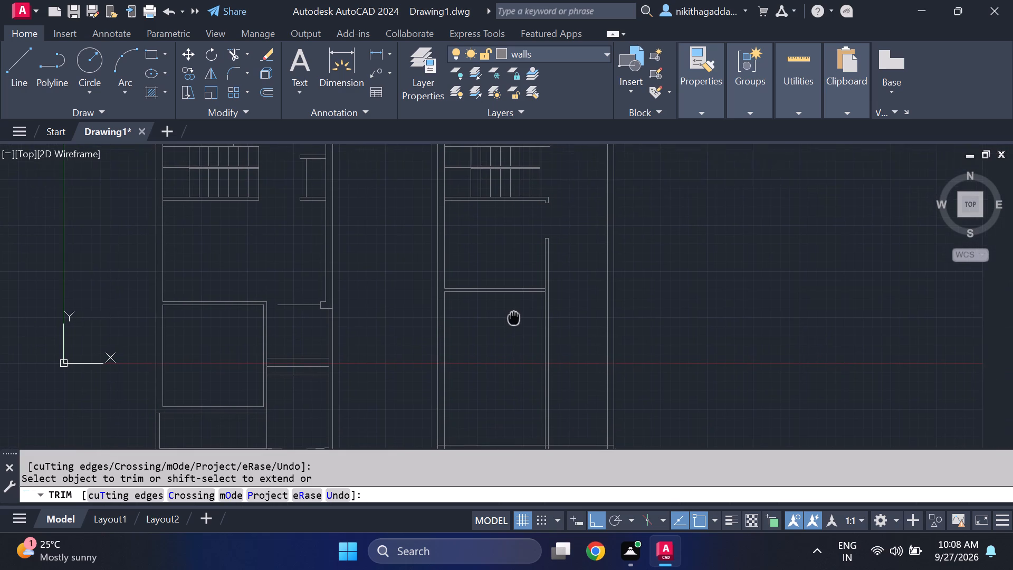
middle_click_drag(513, 317, 512, 313)
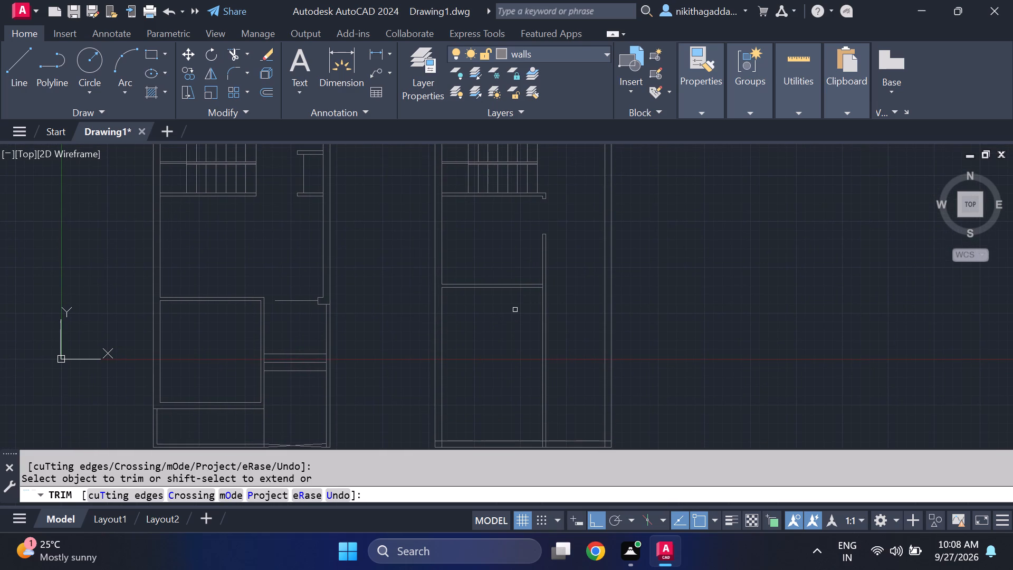
scroll(547, 274, "up", 3)
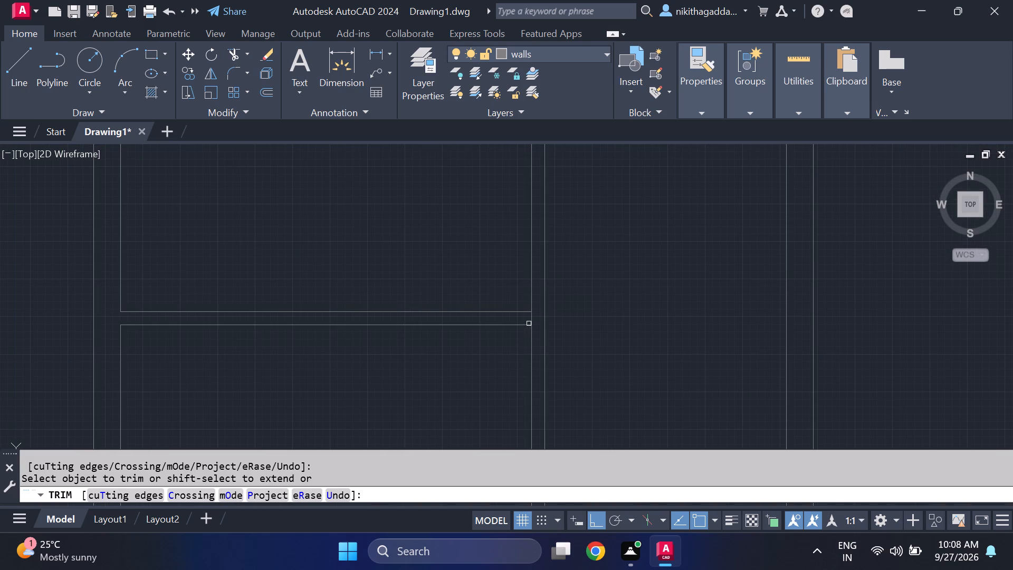
left_click(533, 318)
scroll(592, 316, "down", 4)
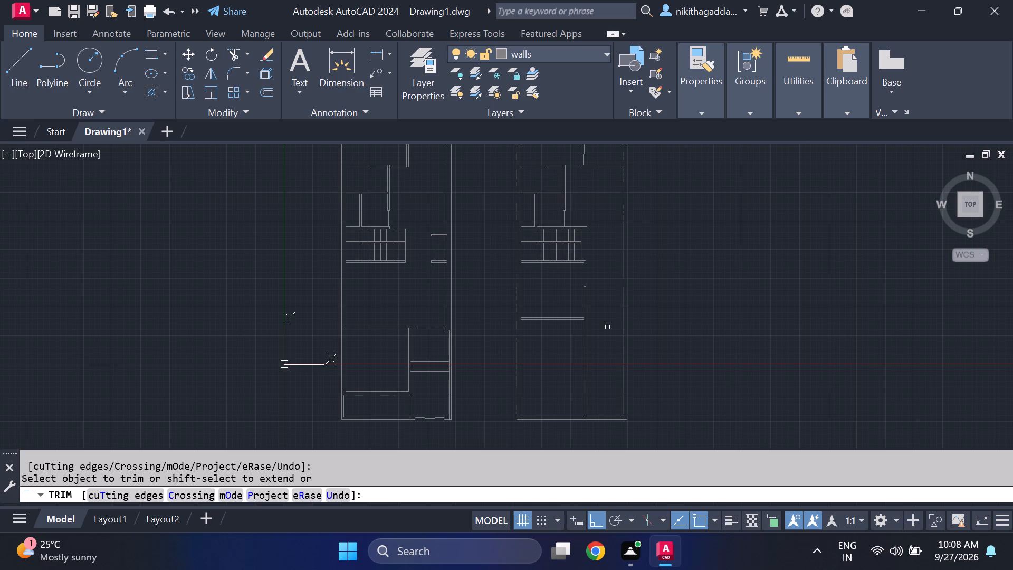
key("Escape")
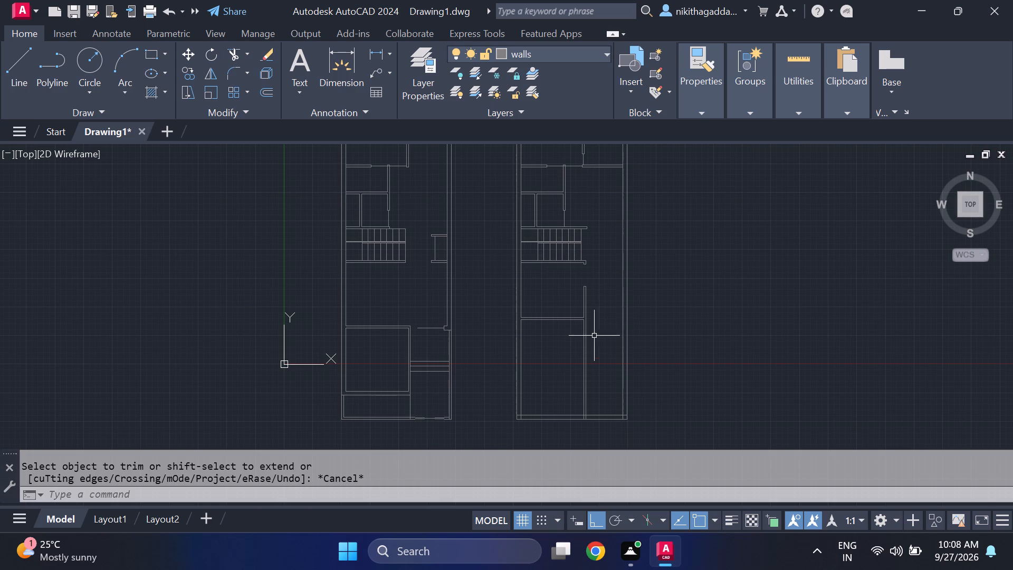
Draw a vertical line across the second plan's new door opening, joining the midpoints of its two jamb lines.
middle_click_drag(555, 358, 531, 365)
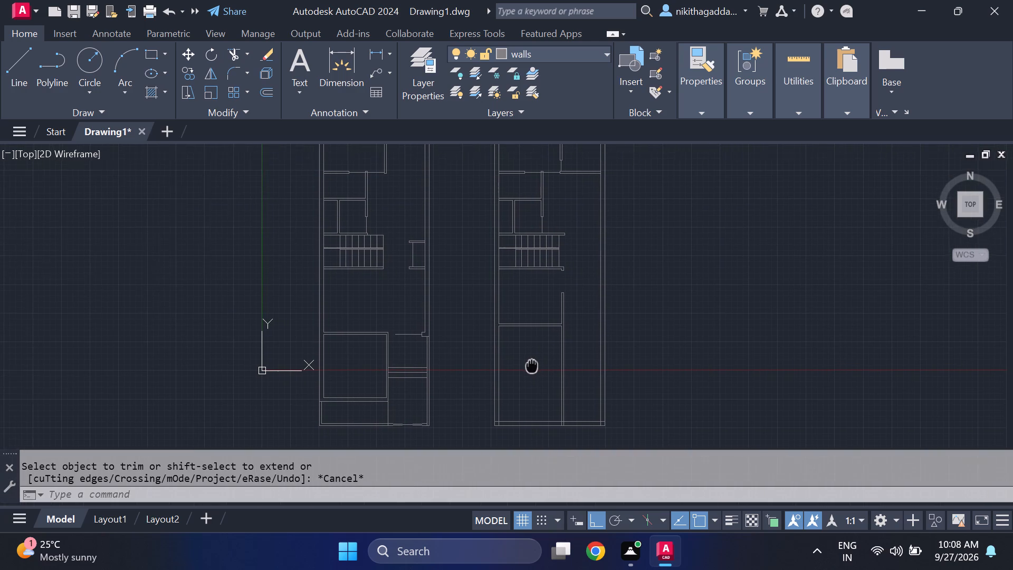
middle_click_drag(531, 365, 528, 368)
key("l")
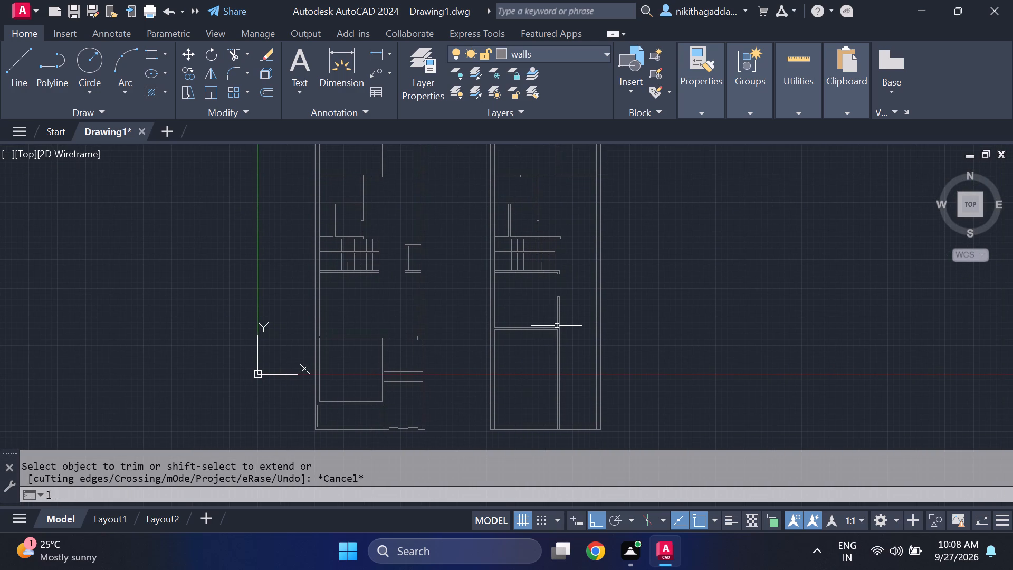
key("Return")
scroll(596, 269, "up", 3)
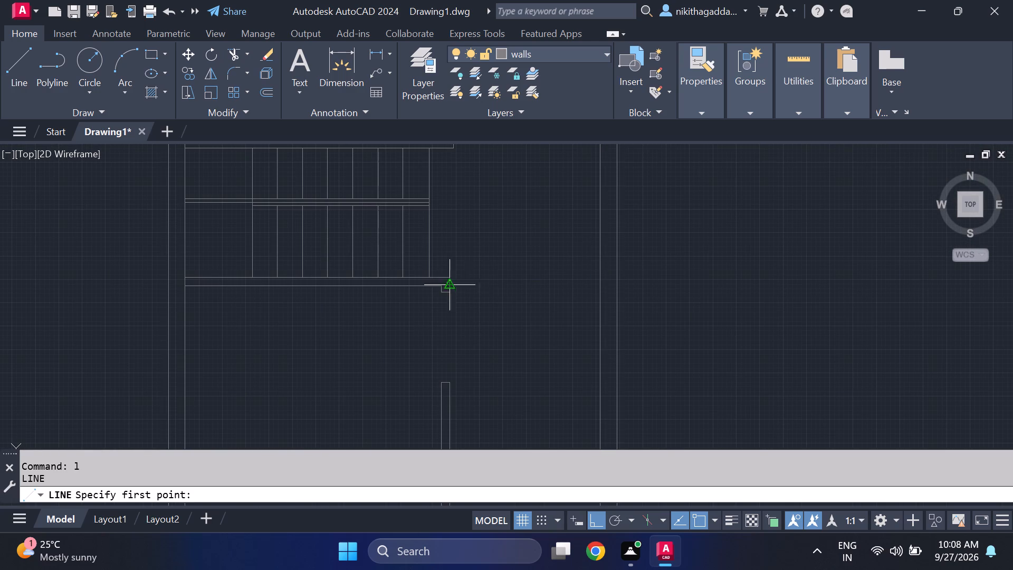
scroll(445, 304, "up", 2)
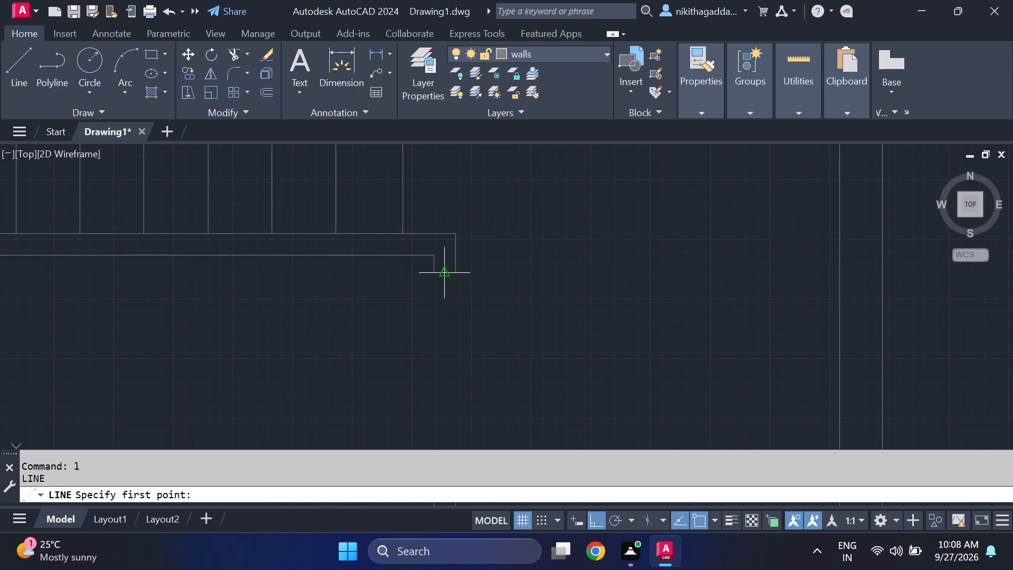
left_click(445, 277)
scroll(446, 386, "down", 1)
middle_click_drag(449, 397, 443, 253)
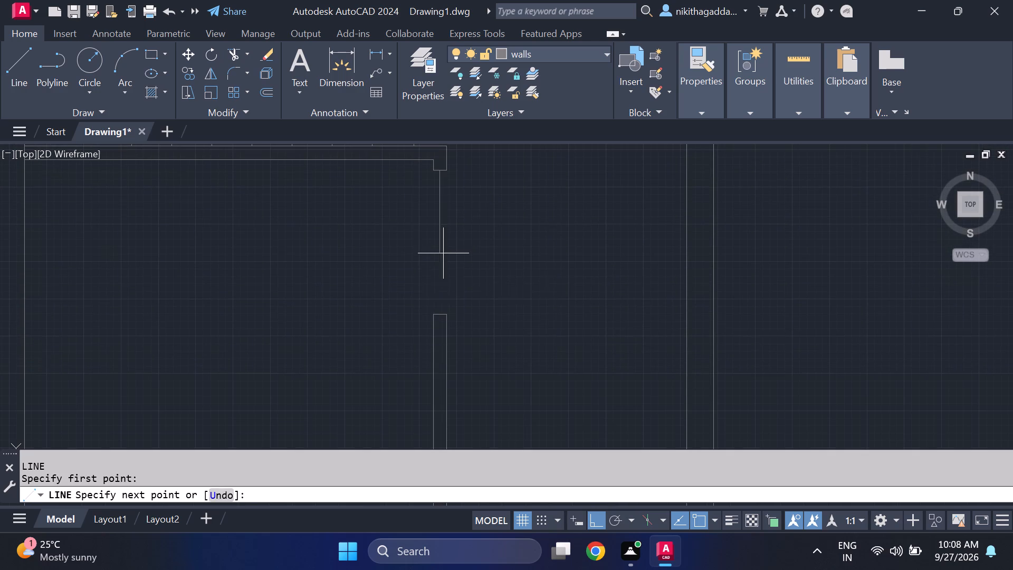
left_click(438, 315)
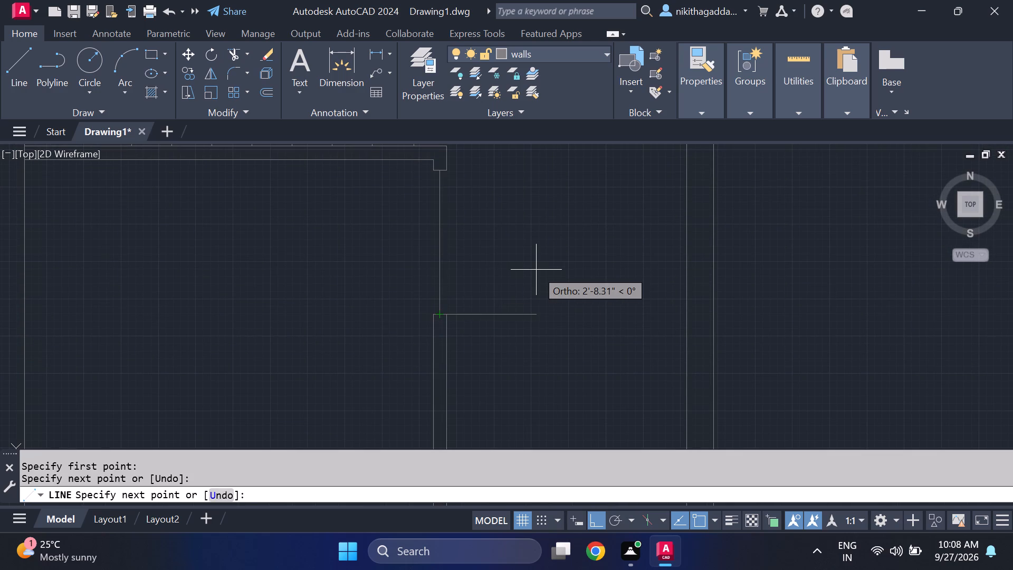
key("Return")
Examine the front-left room below the new horizontal partition in the second plan, alongside the first plan's front area.
scroll(552, 369, "down", 4)
middle_click_drag(542, 393, 510, 321)
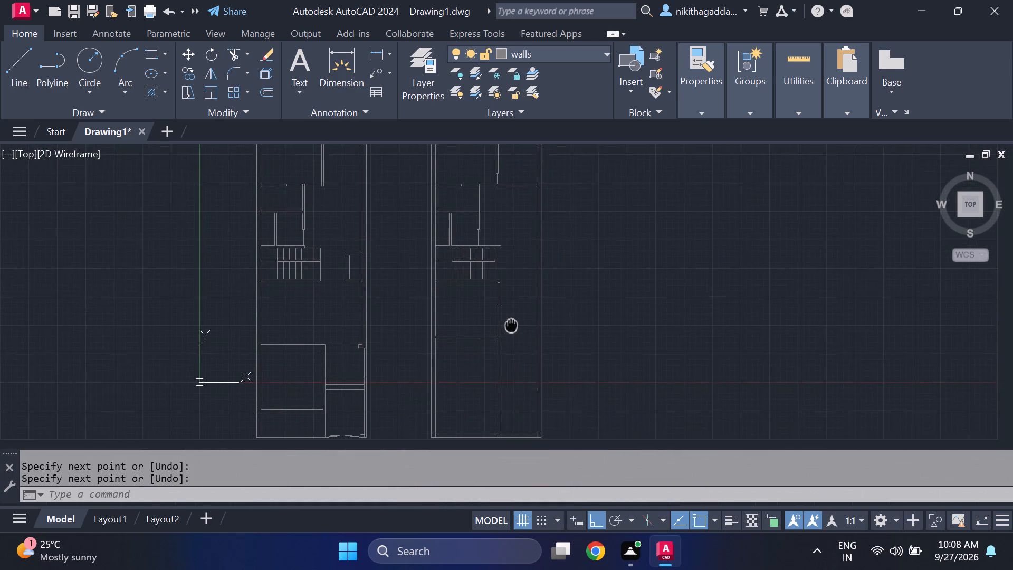
middle_click_drag(510, 321, 506, 305)
middle_click_drag(495, 316, 499, 330)
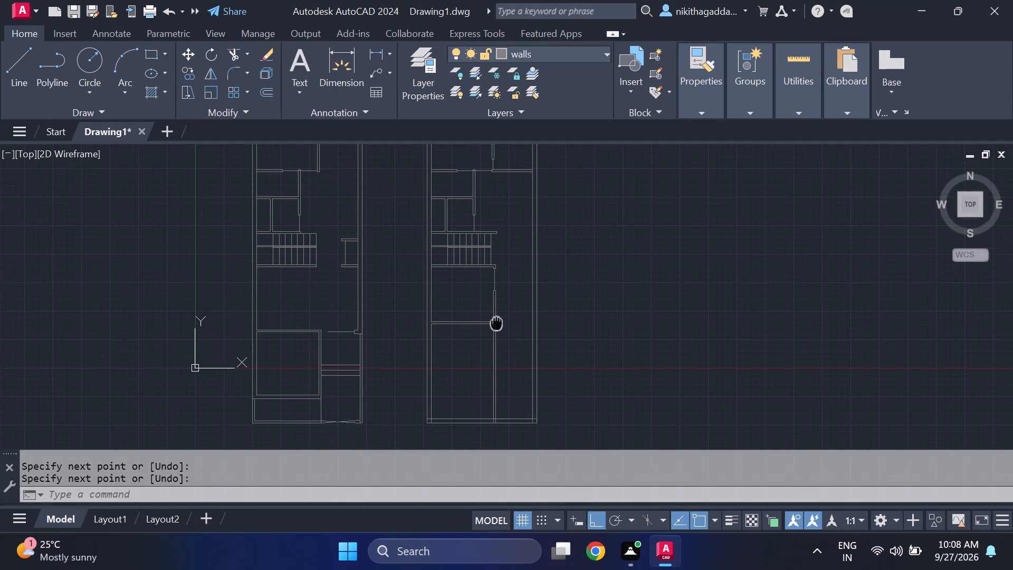
middle_click_drag(499, 330, 504, 297)
scroll(416, 358, "up", 2)
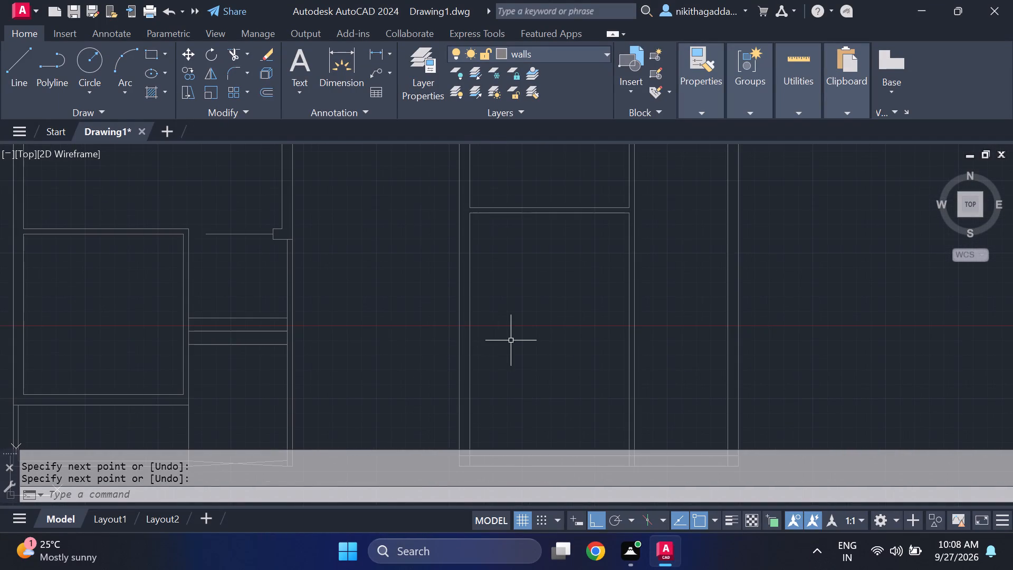
scroll(551, 327, "down", 2)
scroll(559, 307, "up", 1)
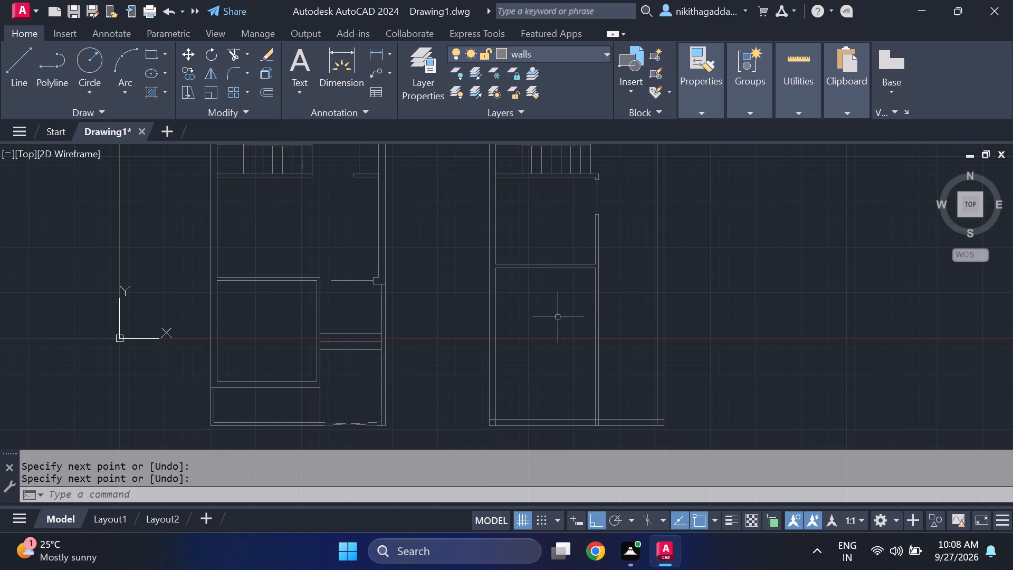
middle_click_drag(558, 317, 558, 250)
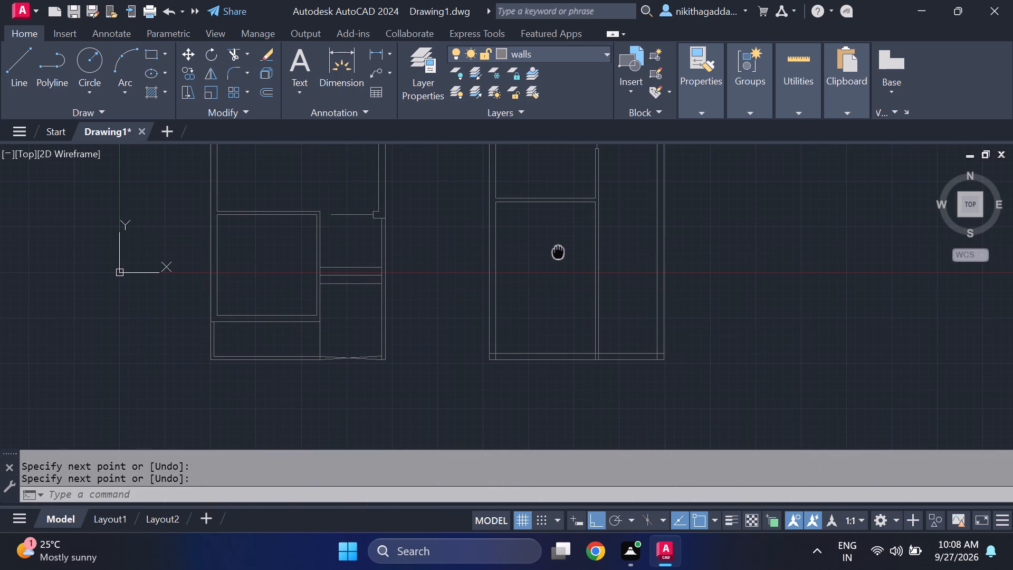
middle_click_drag(558, 250, 574, 276)
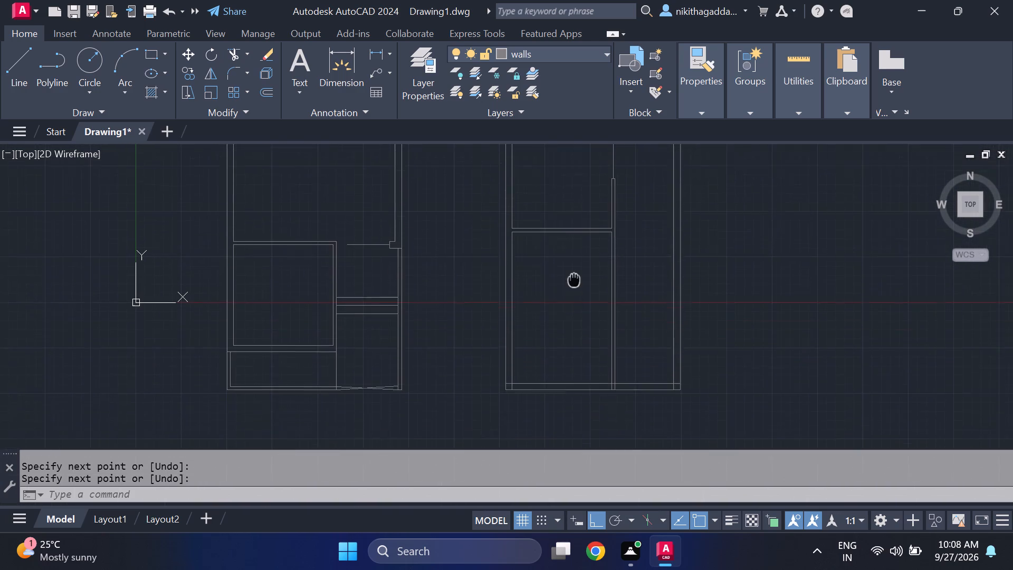
middle_click_drag(574, 276, 575, 263)
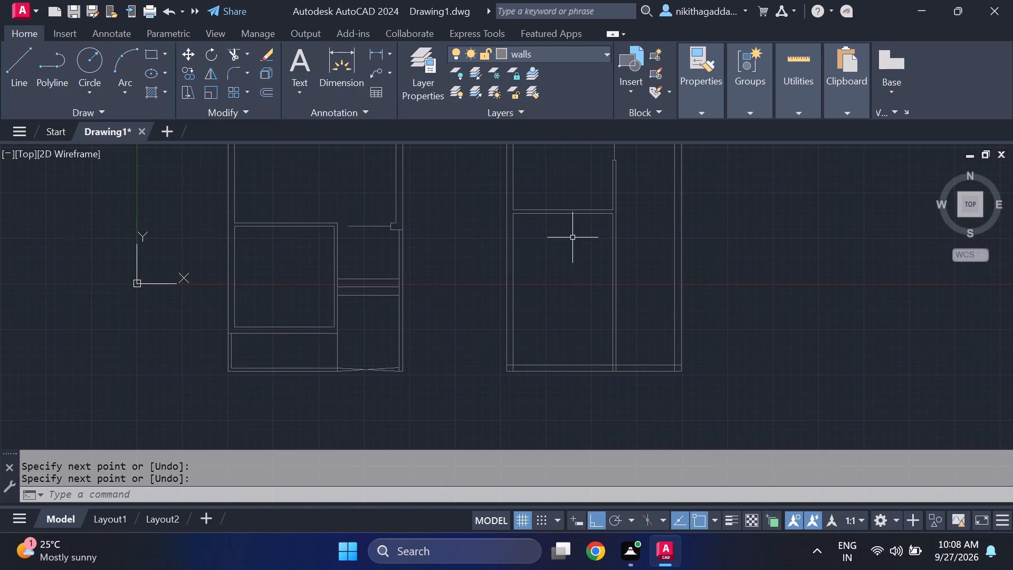
middle_click_drag(587, 261, 592, 295)
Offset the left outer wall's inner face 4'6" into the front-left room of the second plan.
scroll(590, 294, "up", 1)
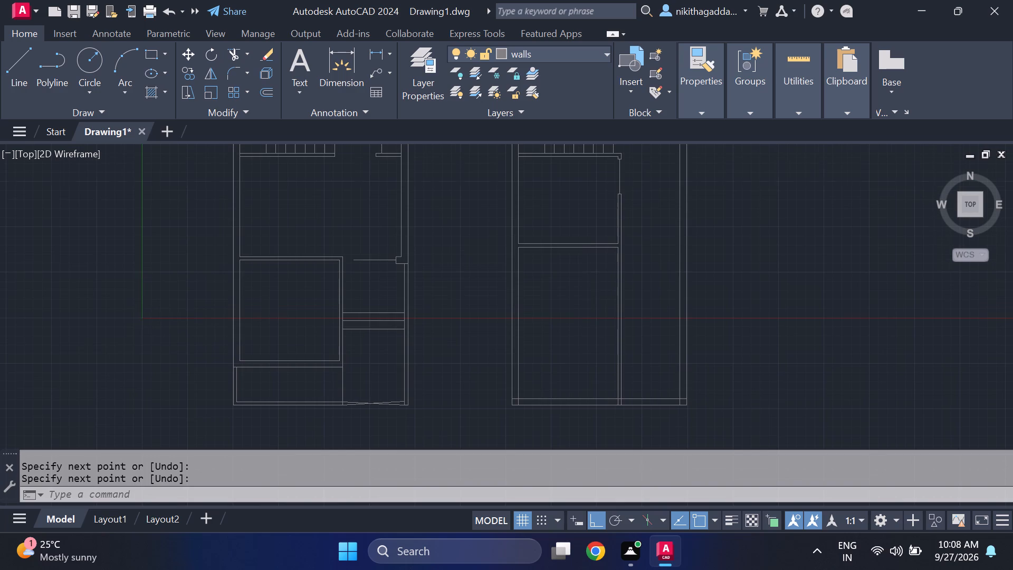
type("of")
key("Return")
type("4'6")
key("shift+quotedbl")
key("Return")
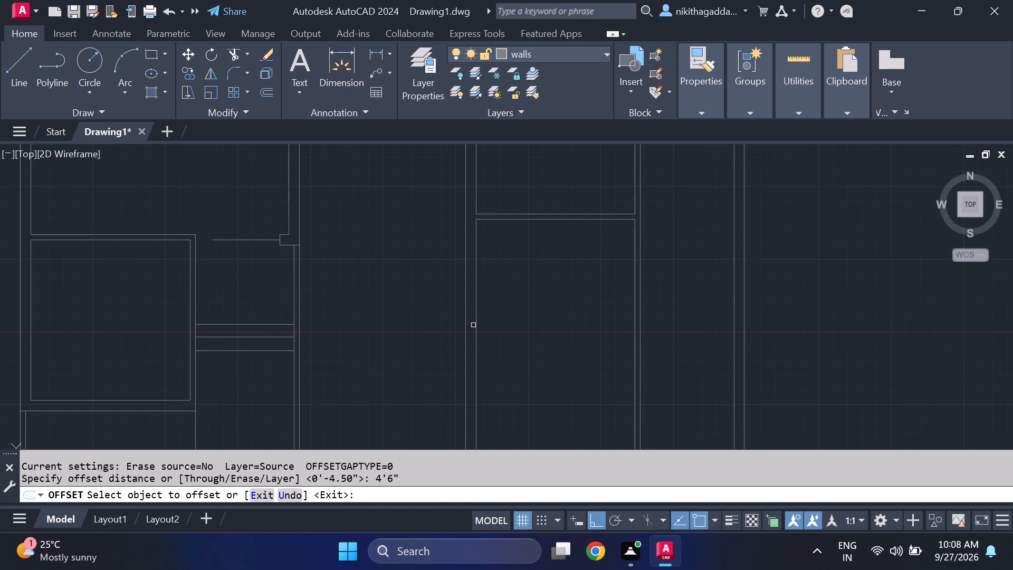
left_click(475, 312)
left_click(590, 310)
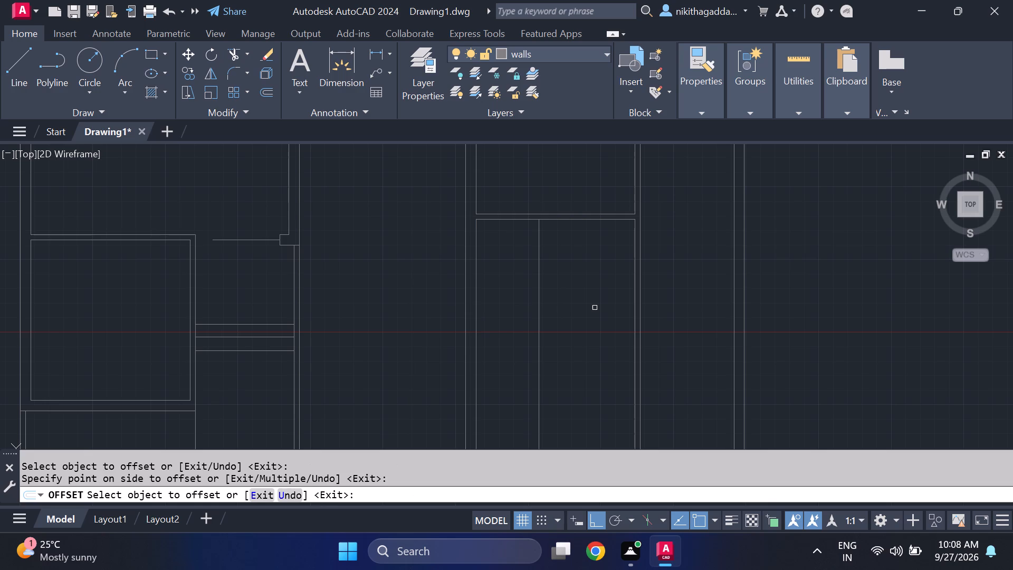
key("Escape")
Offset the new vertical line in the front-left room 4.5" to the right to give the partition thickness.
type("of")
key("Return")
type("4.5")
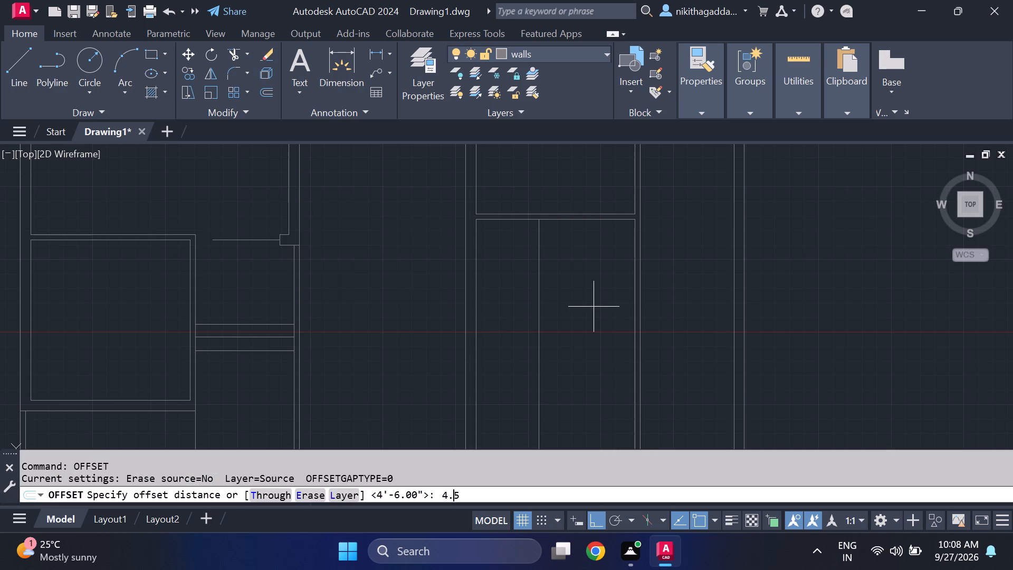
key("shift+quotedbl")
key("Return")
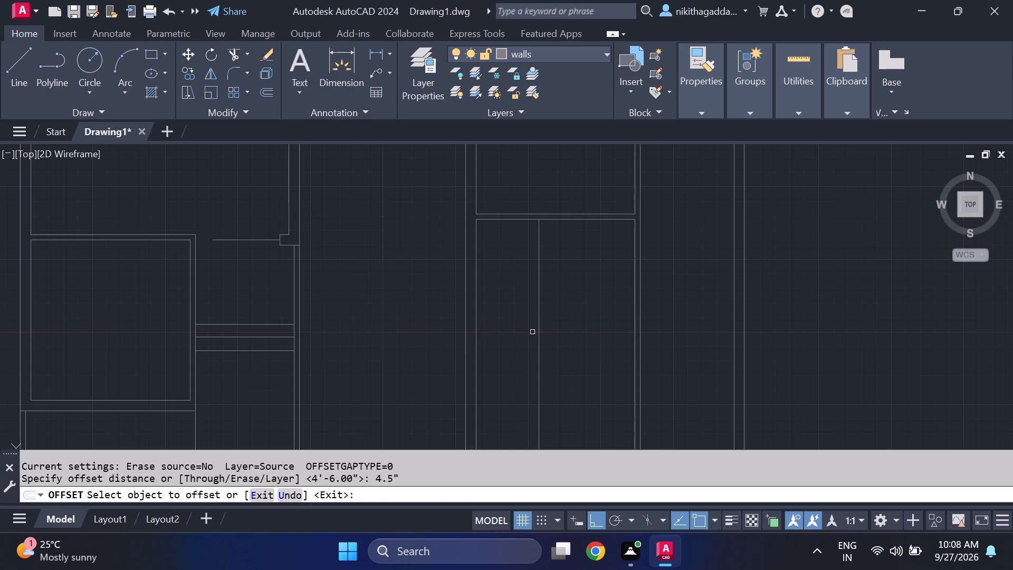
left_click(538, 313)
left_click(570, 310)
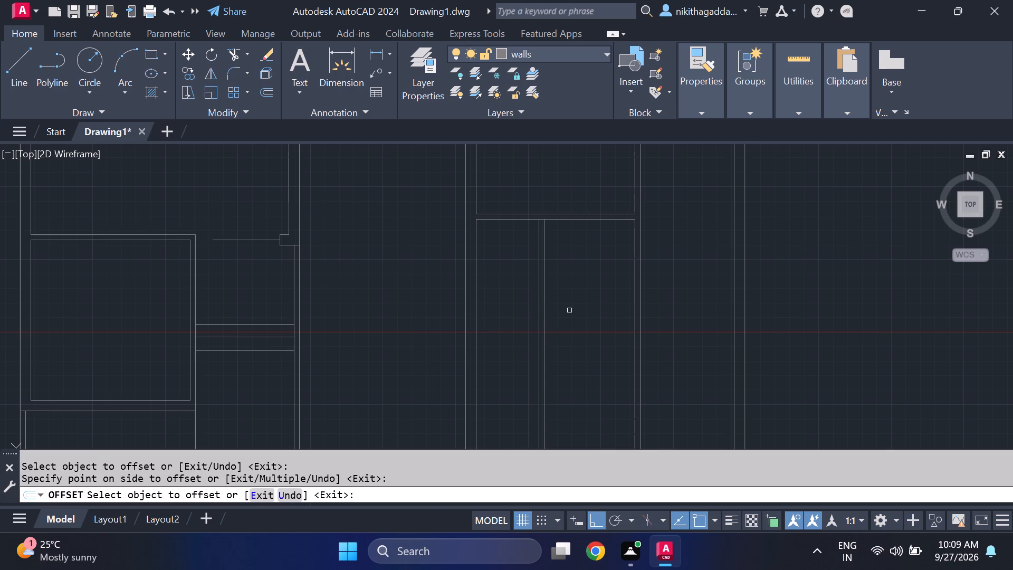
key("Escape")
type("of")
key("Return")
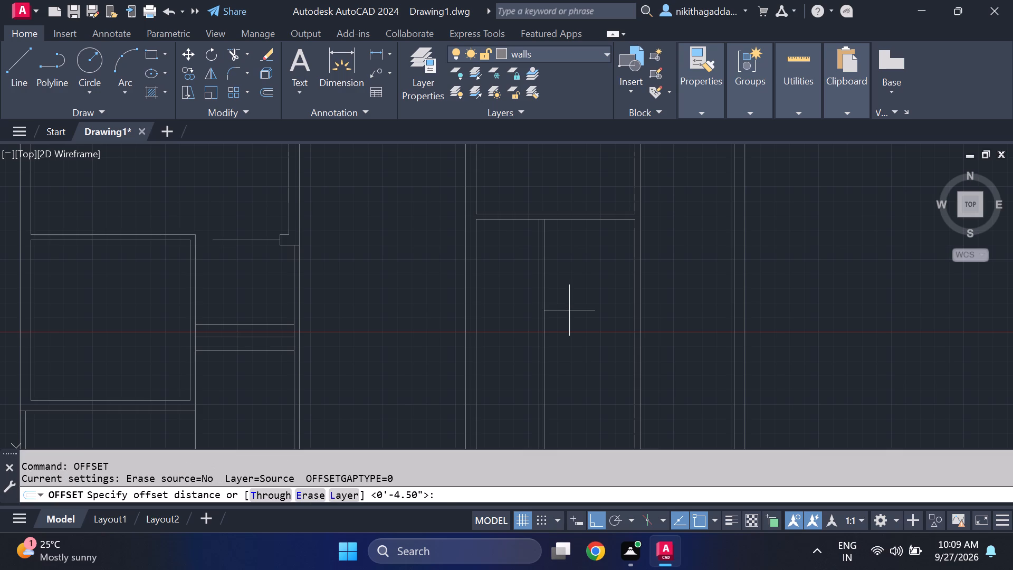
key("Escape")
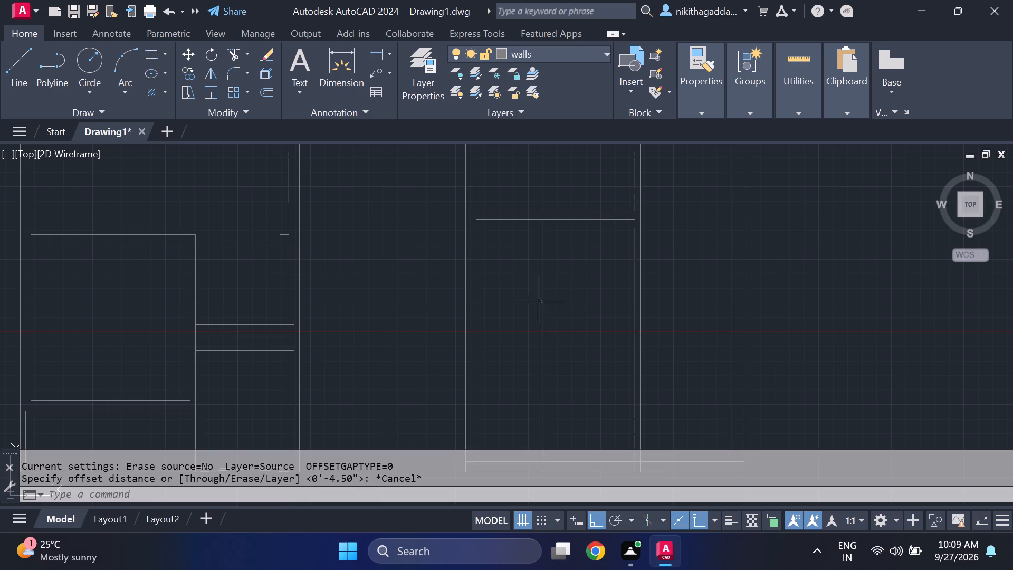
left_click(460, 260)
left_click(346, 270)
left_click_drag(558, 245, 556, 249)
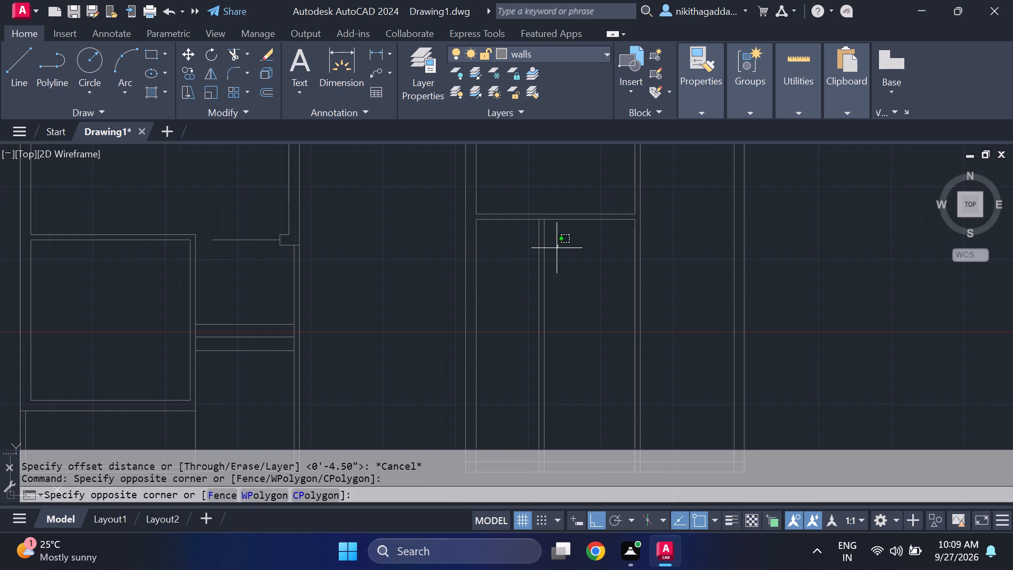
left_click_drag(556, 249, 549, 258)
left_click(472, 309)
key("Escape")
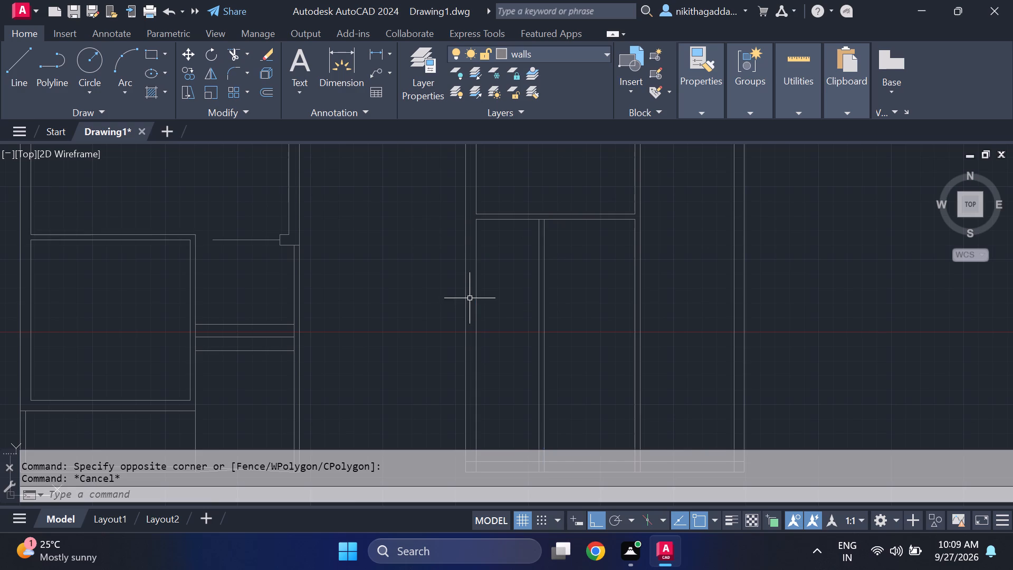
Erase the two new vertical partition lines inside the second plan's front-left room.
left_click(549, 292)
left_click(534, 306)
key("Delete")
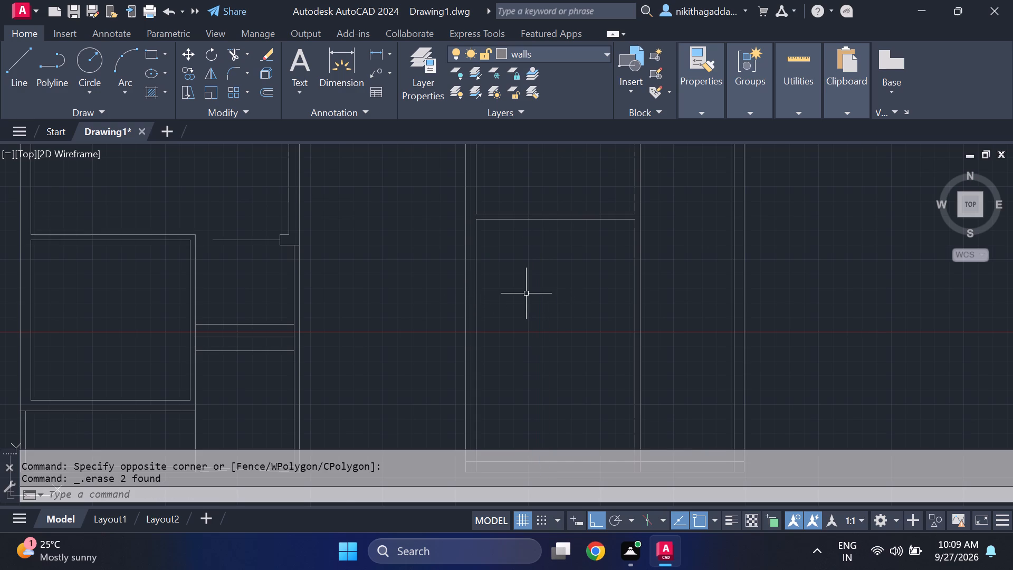
Offset the left outer wall's inner face 7' into the front-left room of the second plan.
middle_click_drag(621, 286, 737, 237)
scroll(662, 255, "up", 1)
middle_click_drag(648, 249, 665, 303)
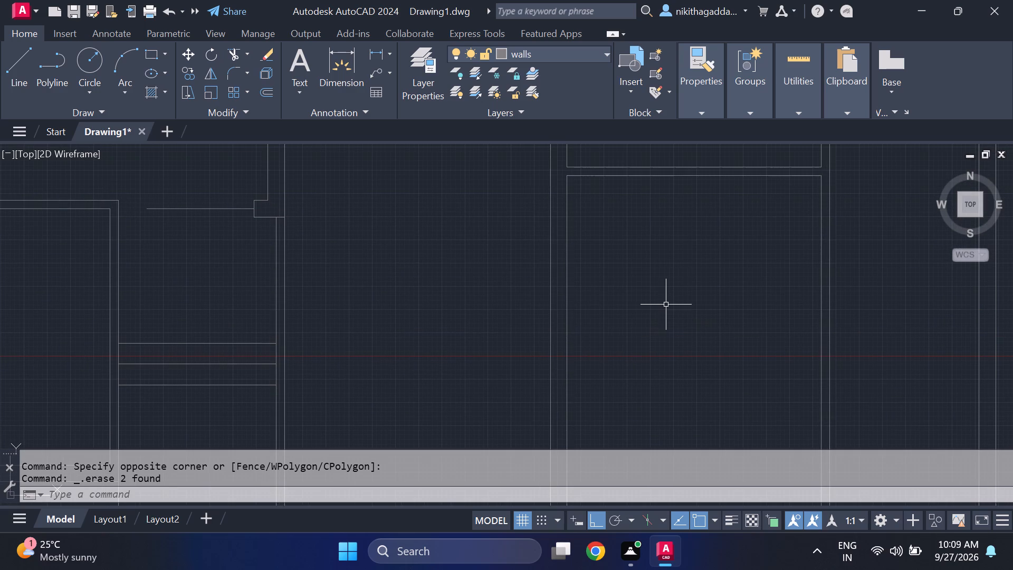
type("of")
key("Return")
type("7'")
key("Return")
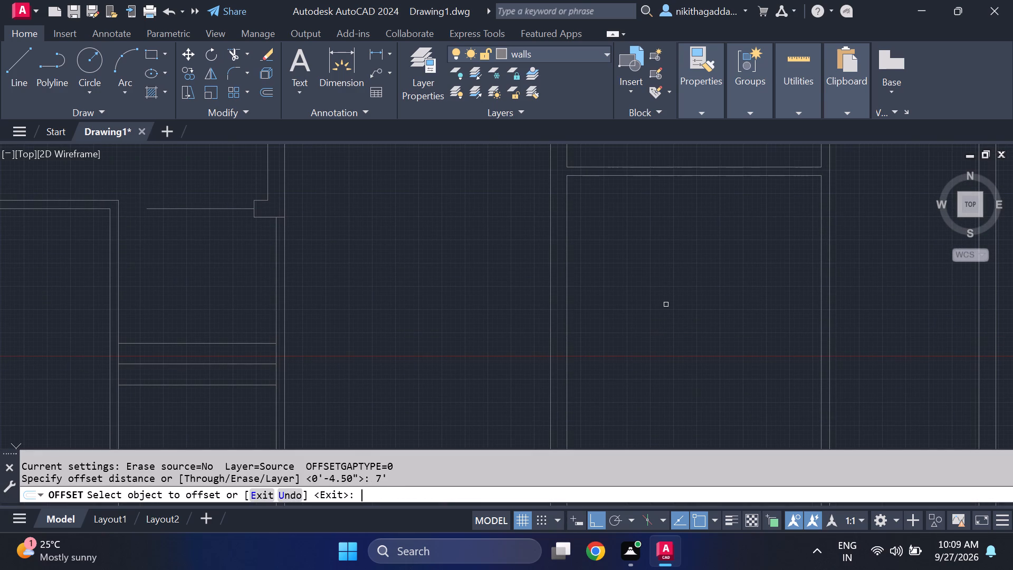
left_click(566, 272)
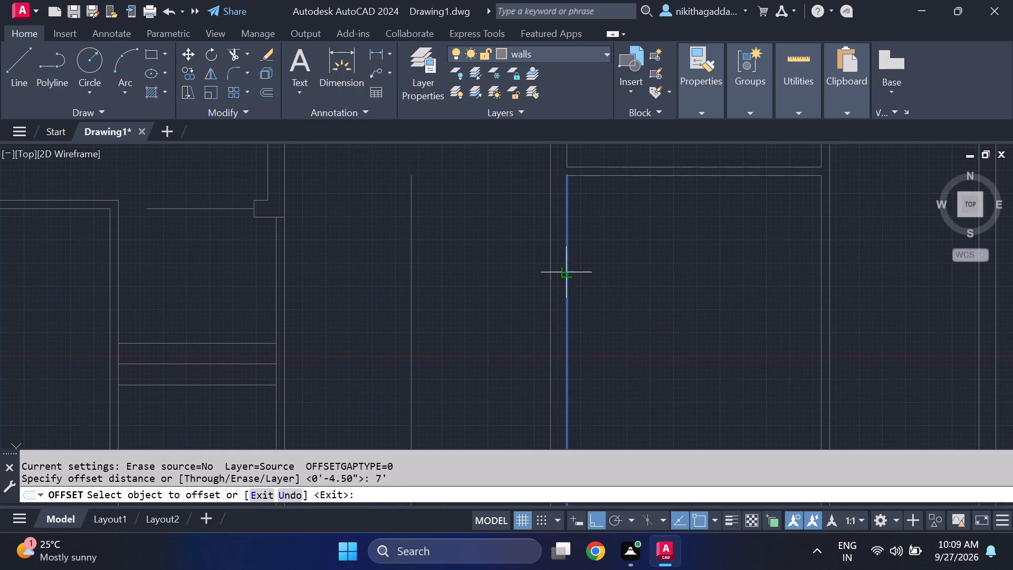
left_click(750, 270)
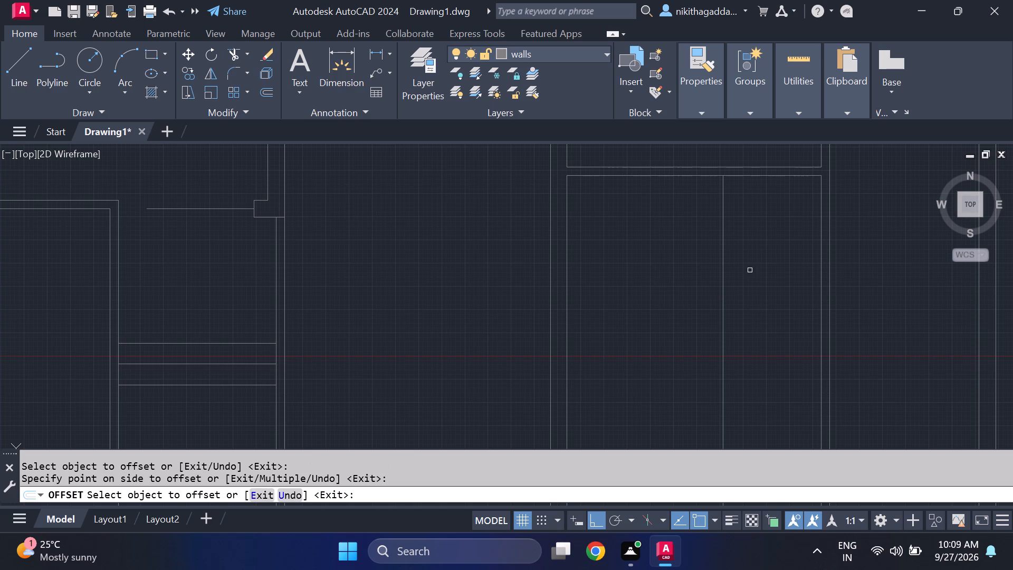
key("Escape")
Offset the new vertical line in the front-left room 4.5" to the right to form a partition.
type("of")
key("Return")
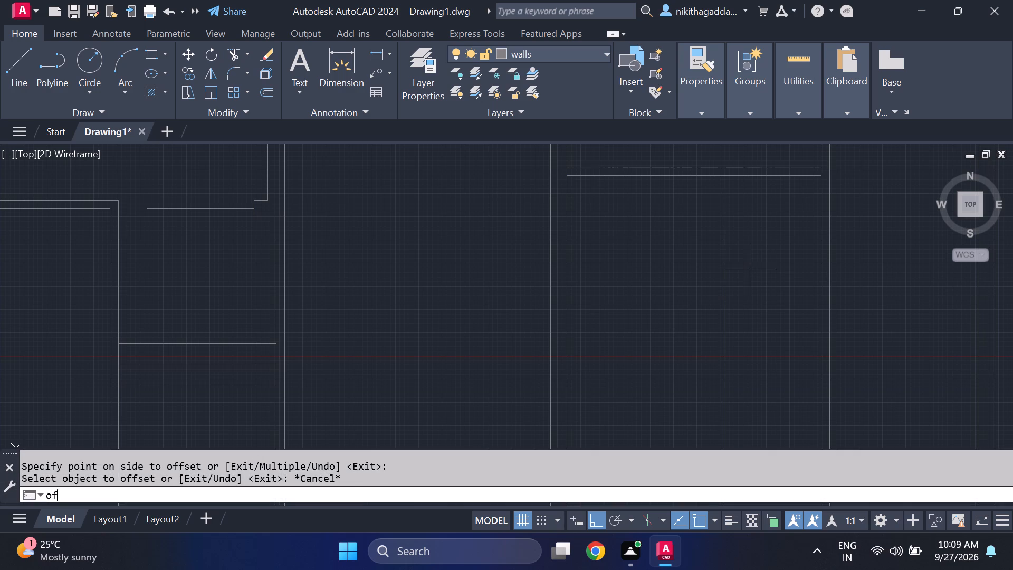
type("4.5\"")
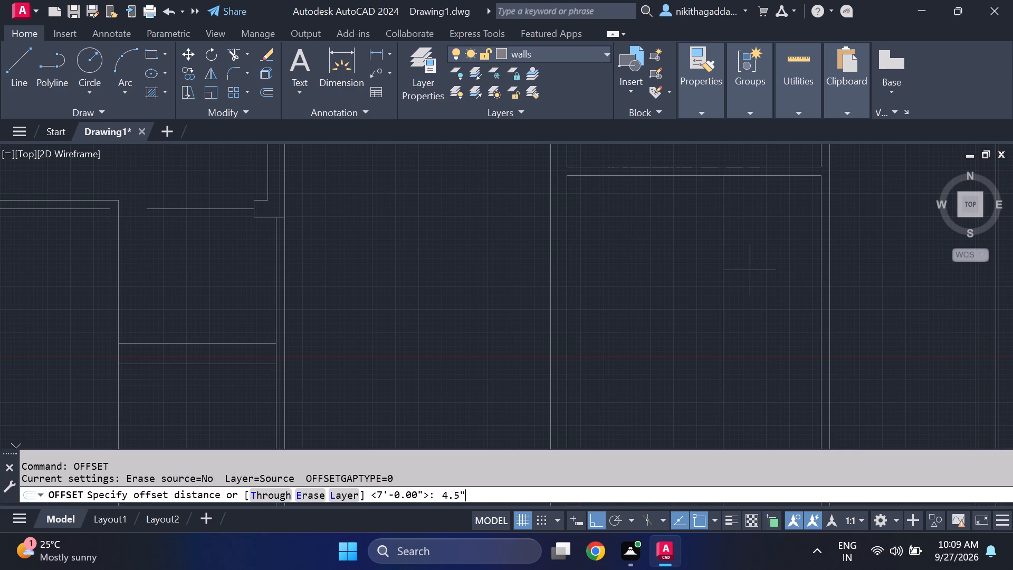
key("Return")
left_click(723, 278)
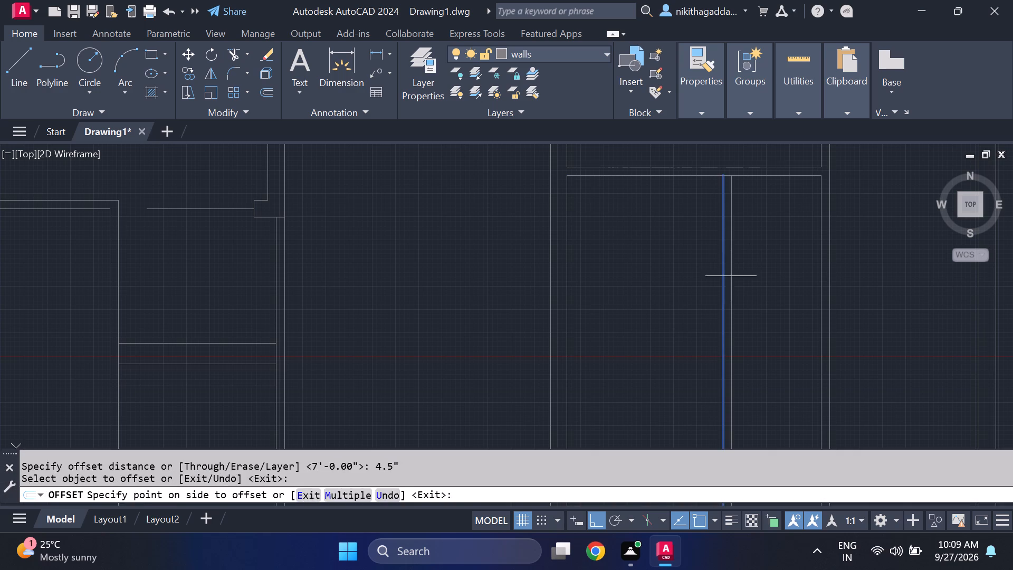
left_click(760, 273)
key("Escape")
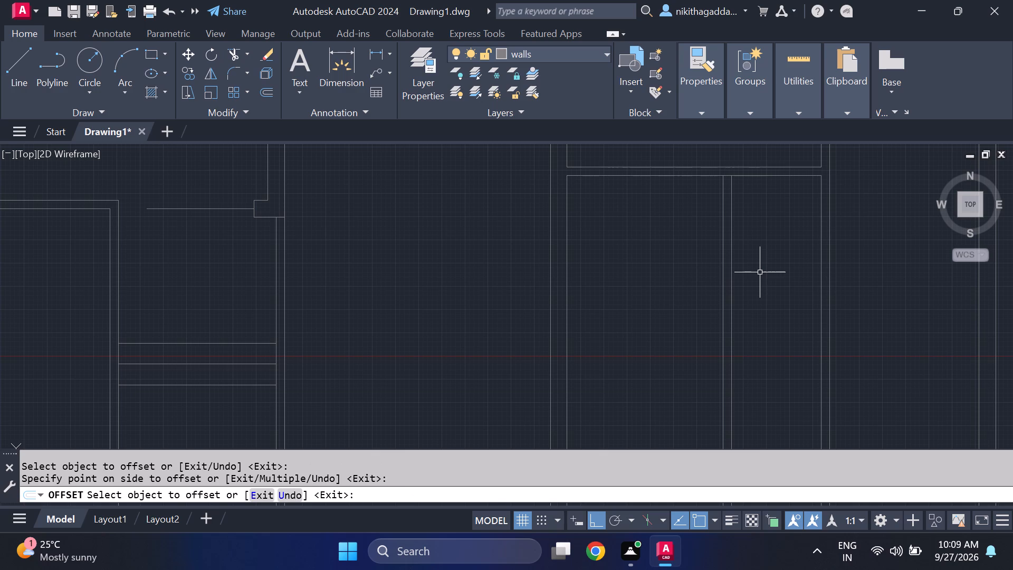
Offset the back wall line of the second plan's front-left room 4'6" toward the front wall.
type("of")
key("Return")
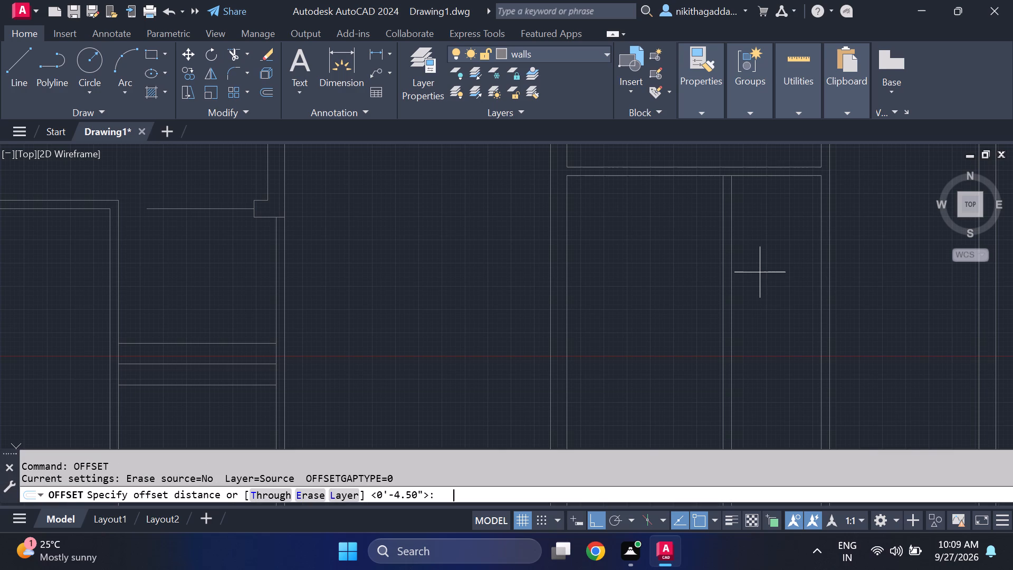
type("4'6")
key("shift+quotedbl")
key("Return")
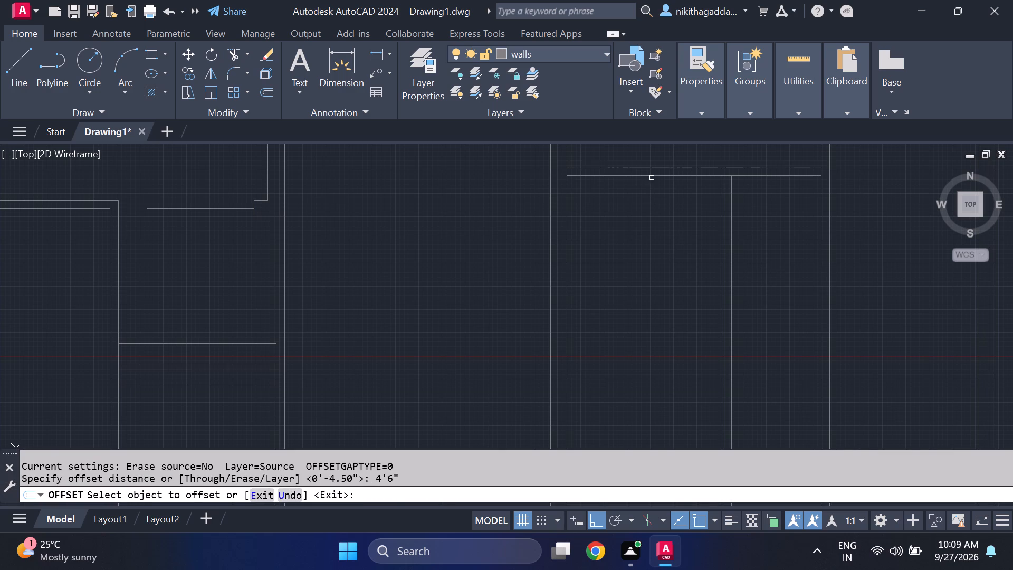
left_click(652, 177)
left_click(637, 310)
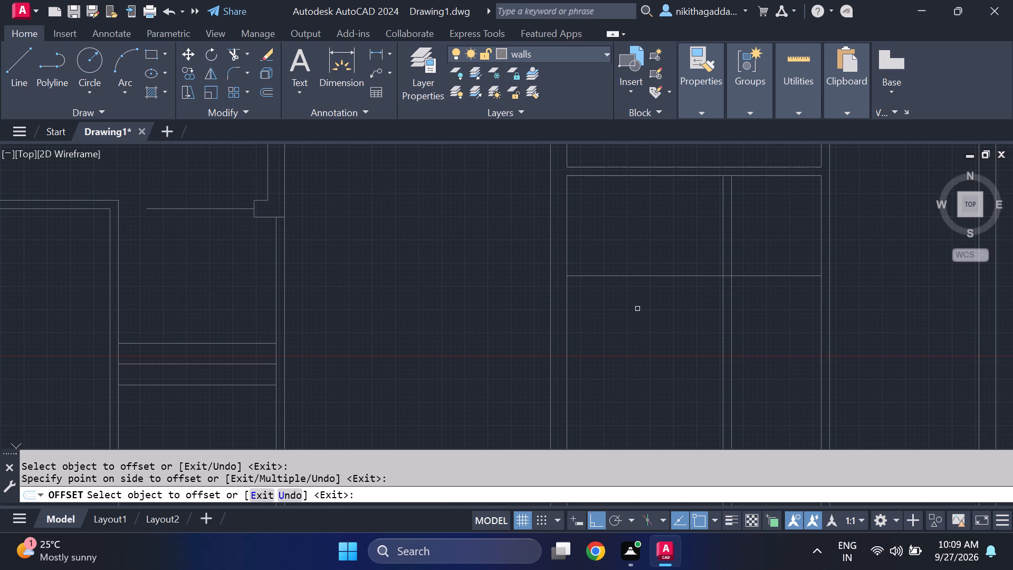
key("Escape")
Offset the new horizontal line 4.5" toward the front wall to give the cross partition its thickness.
type("of")
key("Return")
type("4.5\"")
key("Return")
left_click(639, 275)
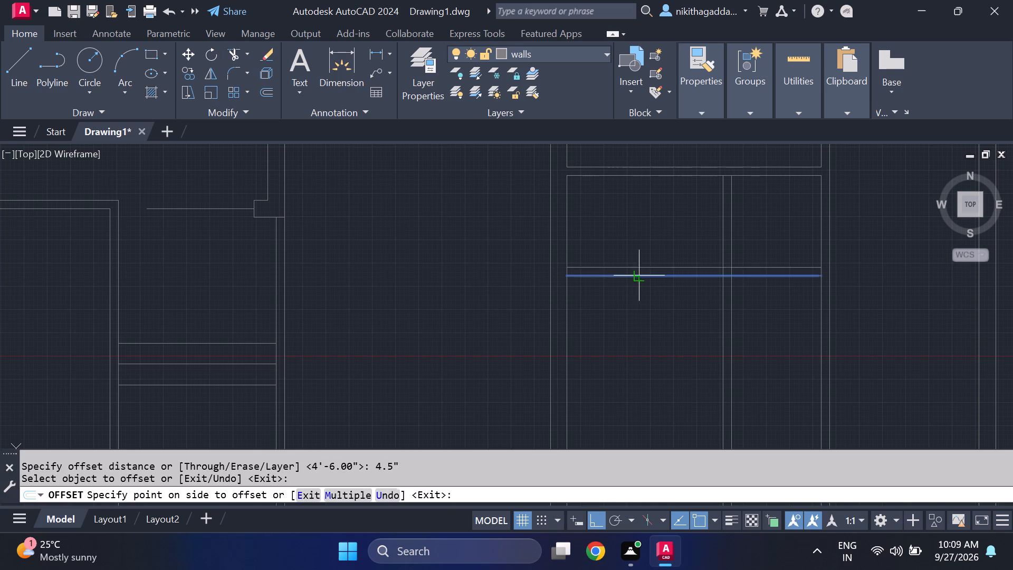
left_click(632, 331)
key("Escape")
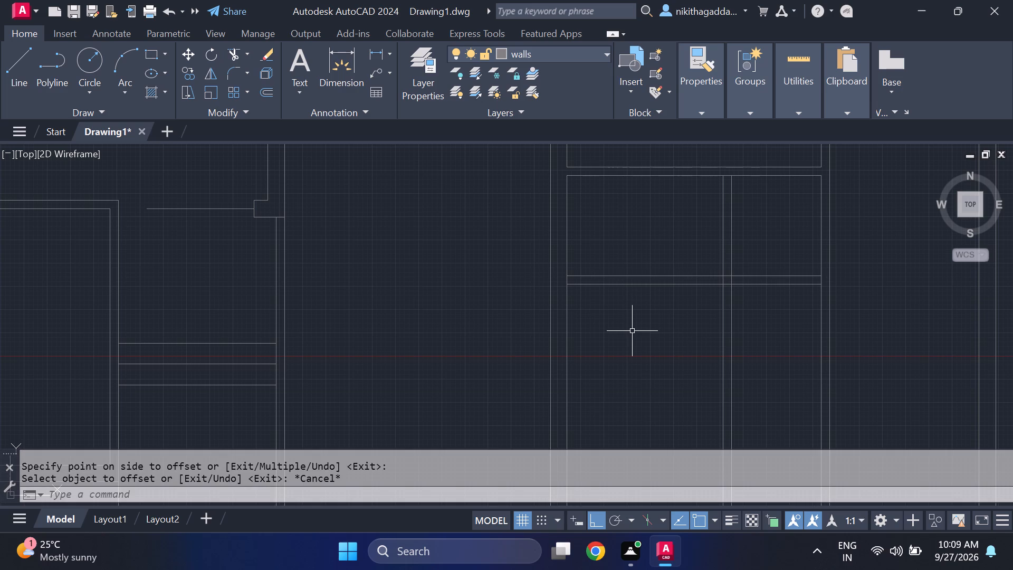
Trim away the 4.5" vertical partition between the new cross partition and the front outer wall, including the stubs inside that wall.
scroll(647, 338, "down", 2)
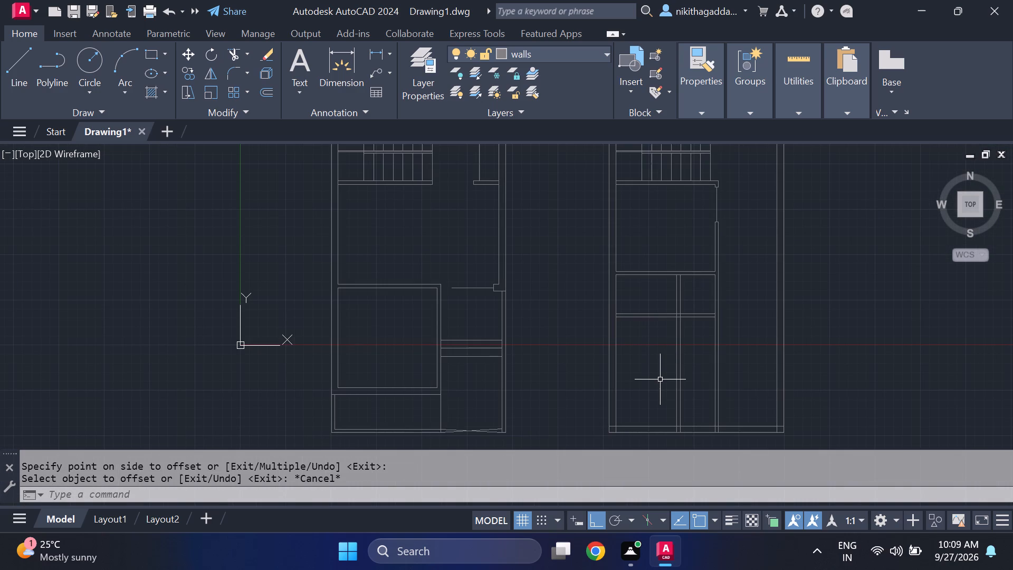
middle_click_drag(655, 376, 637, 343)
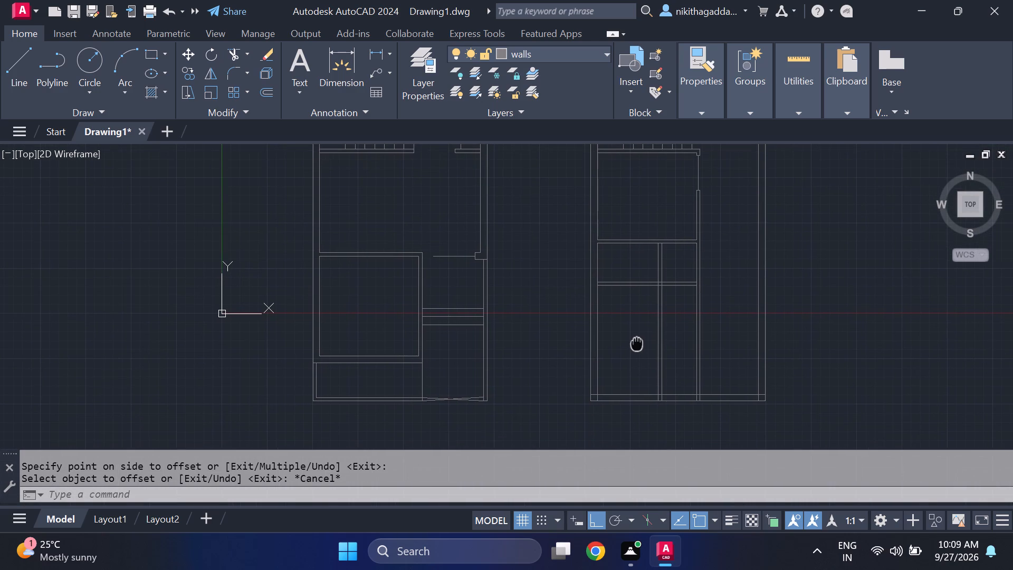
middle_click_drag(637, 343, 636, 343)
type("tr")
key("Return")
scroll(683, 344, "up", 2)
left_click_drag(646, 298, 587, 357)
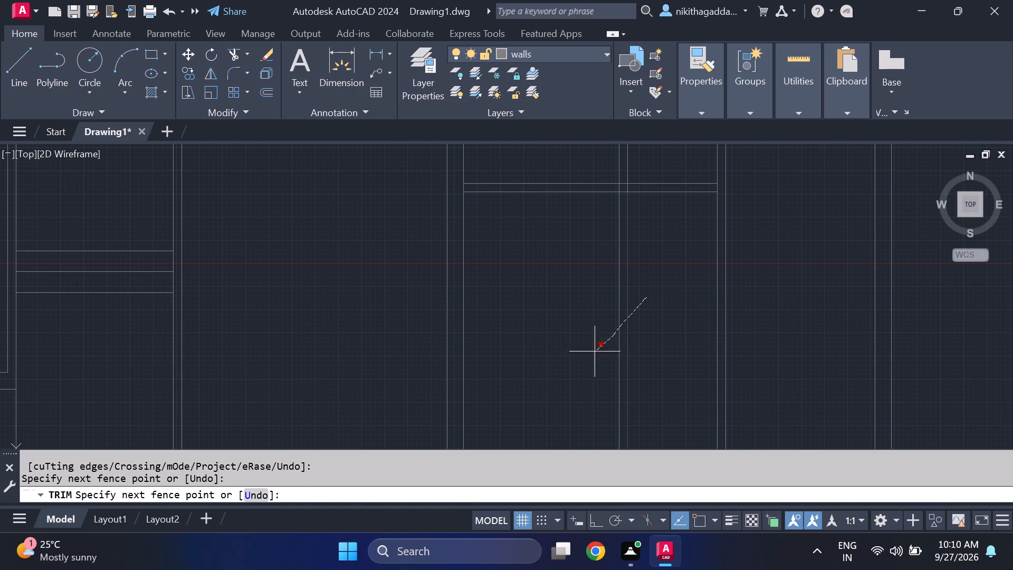
left_click_drag(587, 357, 566, 371)
scroll(599, 369, "down", 2)
scroll(619, 425, "up", 3)
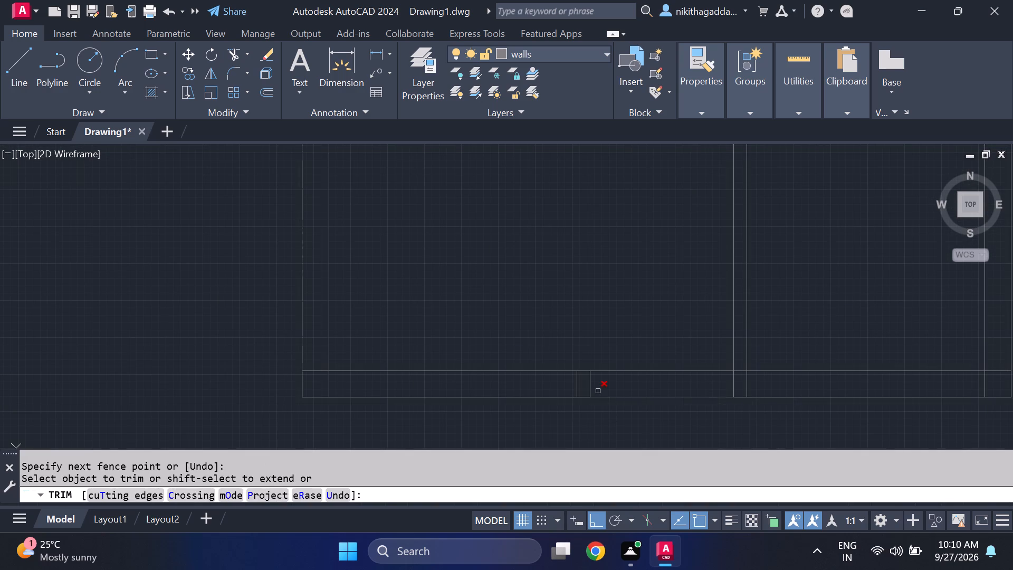
left_click_drag(603, 384, 539, 388)
Trim the overlapping wall lines inside the front wall at the front-left corner and where the long room partition meets it.
scroll(323, 383, "up", 1)
left_click_drag(310, 351, 320, 384)
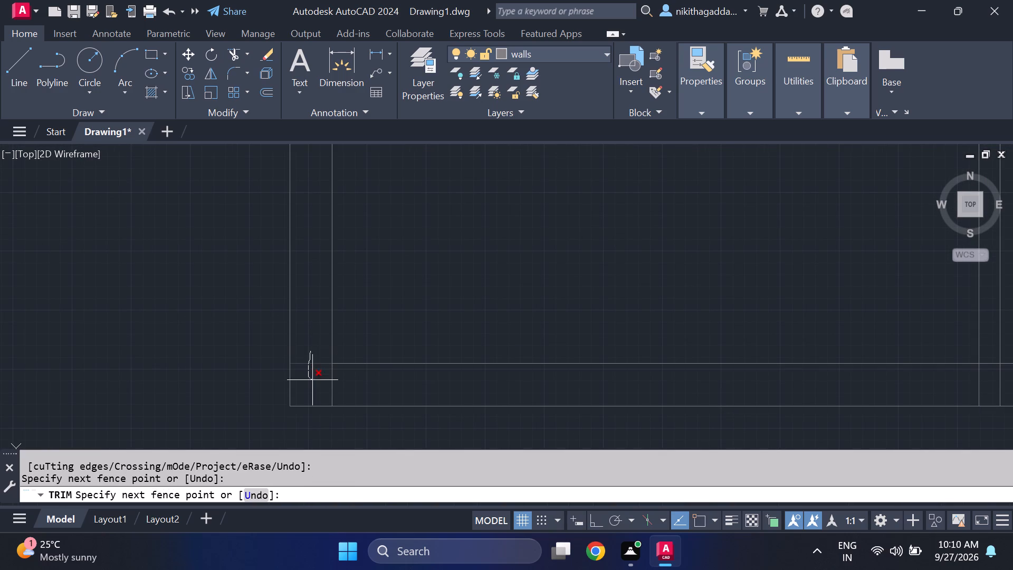
left_click_drag(320, 384, 408, 403)
scroll(608, 409, "down", 3)
scroll(725, 403, "up", 2)
left_click_drag(727, 394, 670, 401)
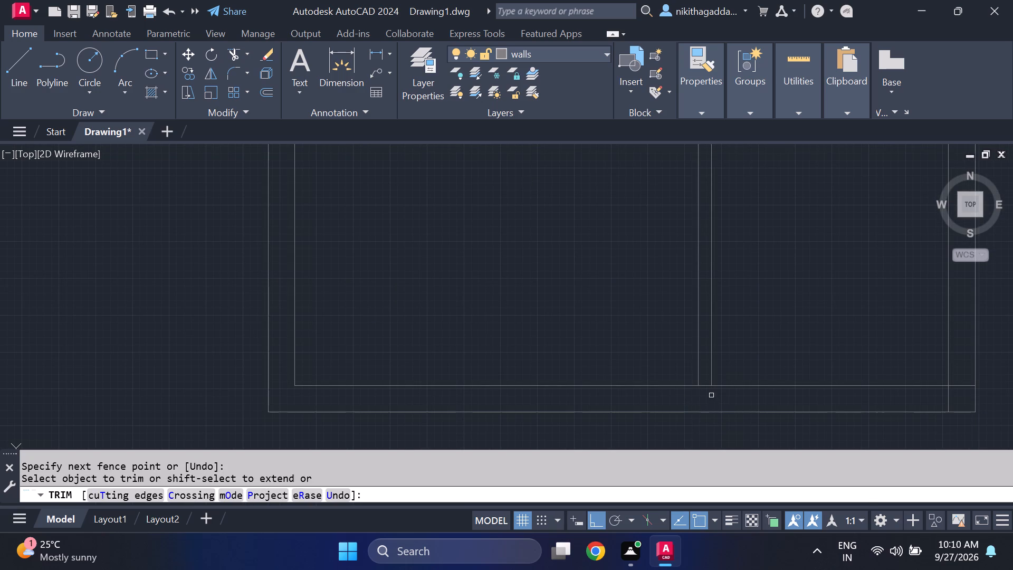
left_click(704, 385)
scroll(802, 396, "down", 2)
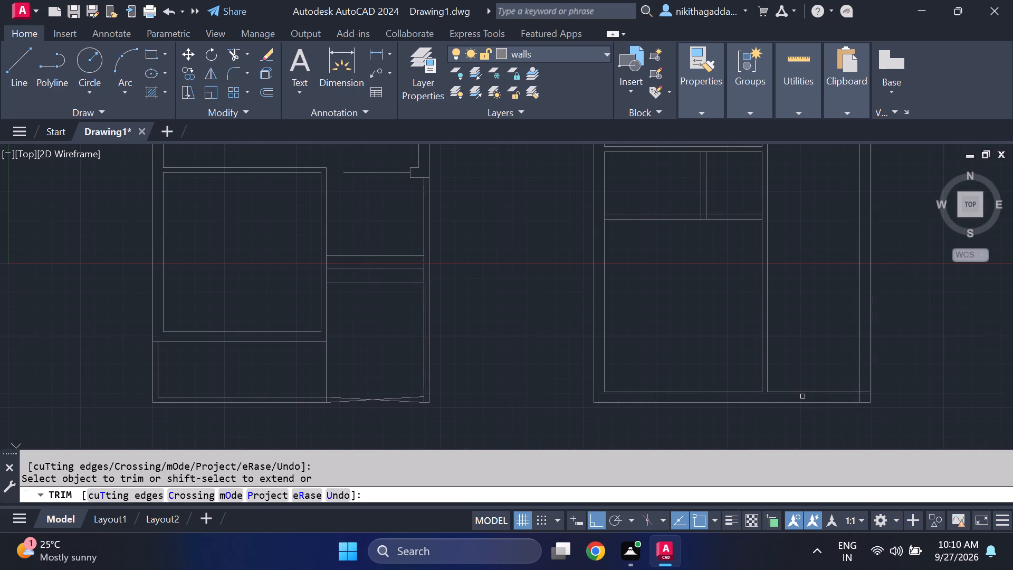
middle_click_drag(834, 370, 776, 332)
key("Escape")
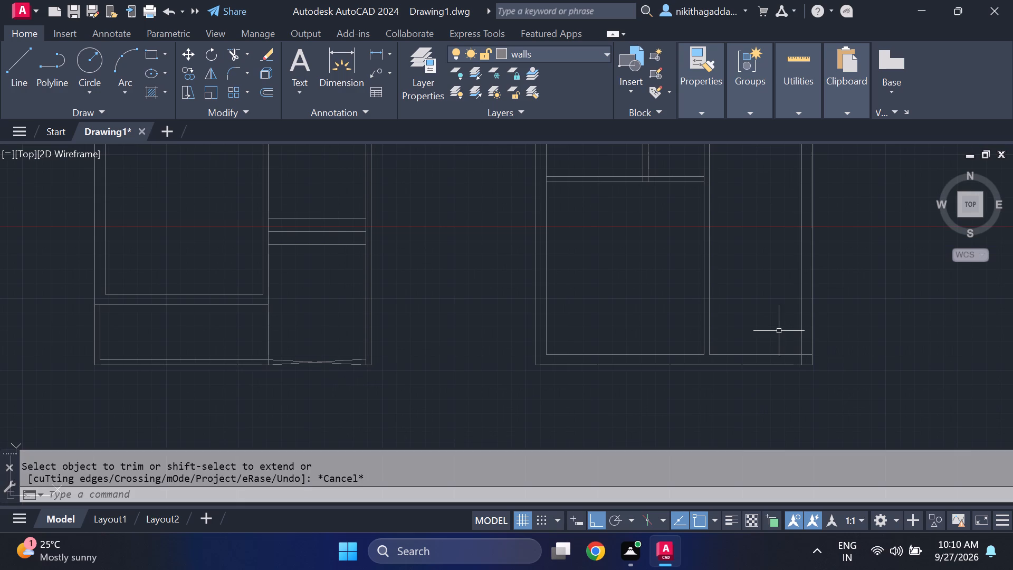
Extend the long partition's passage-side line to the outer line of the front wall.
type("ex")
key("Return")
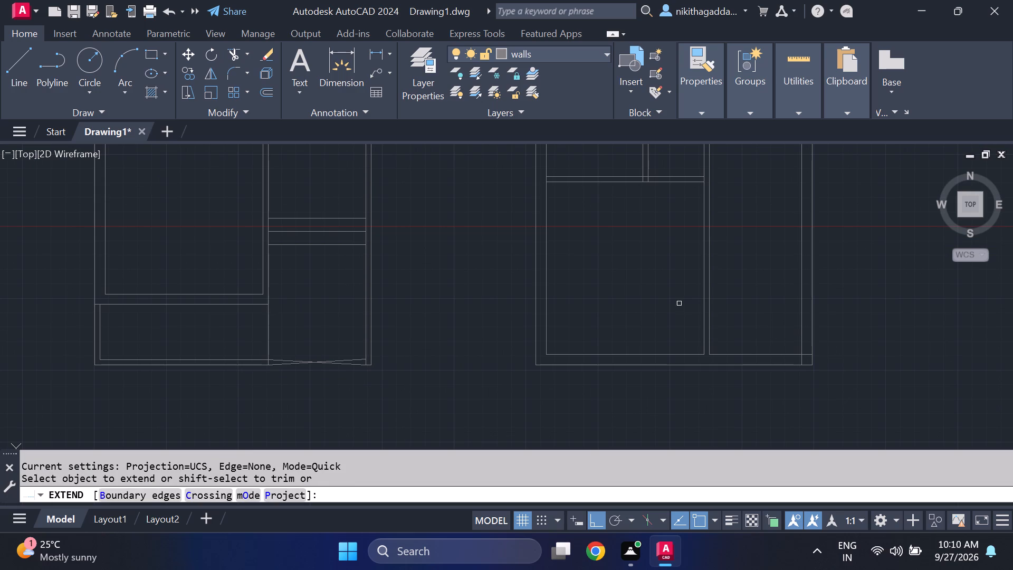
scroll(651, 318, "up", 1)
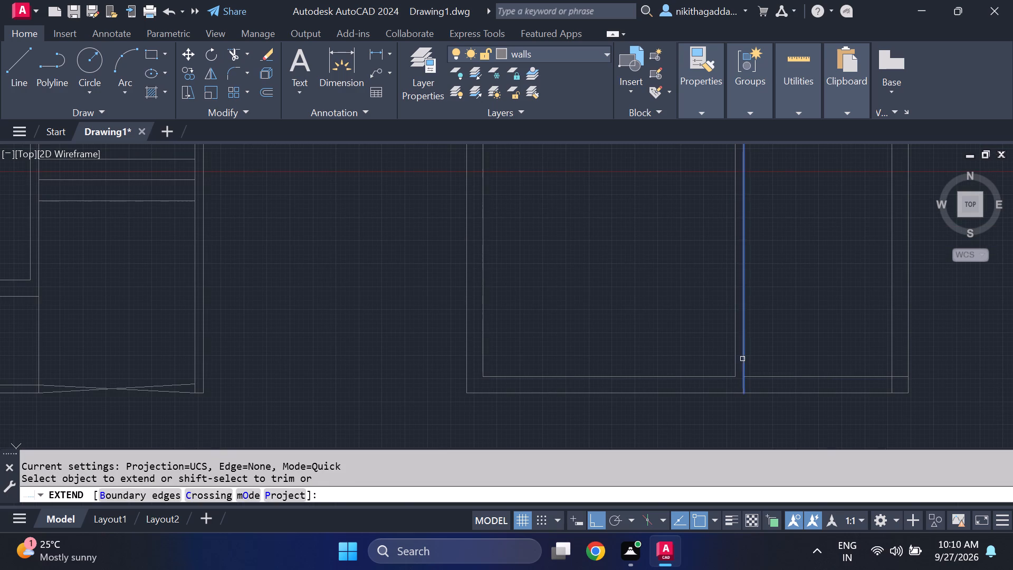
left_click(742, 359)
middle_click_drag(791, 368, 654, 329)
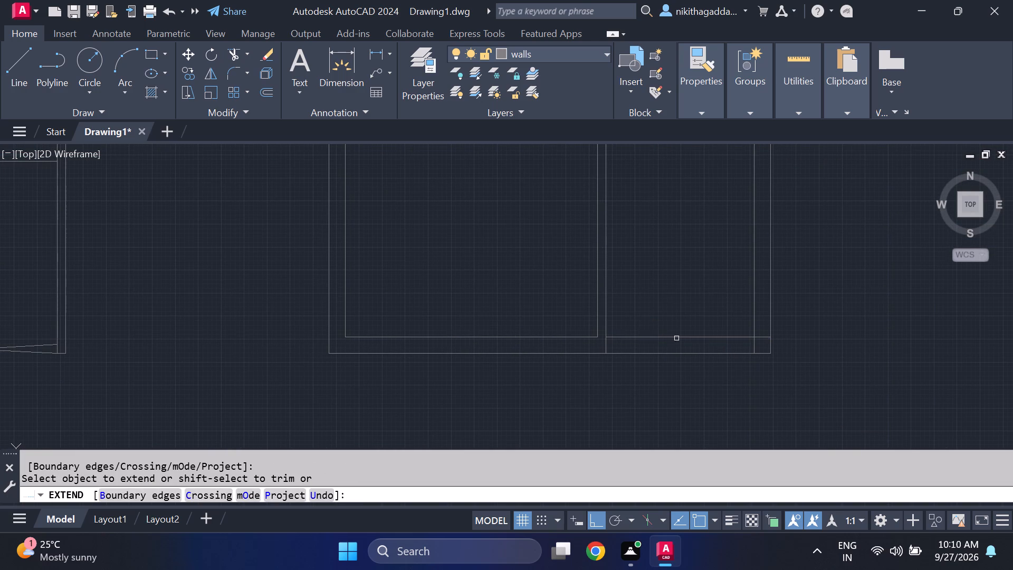
key("Escape")
Erase the front wall's inner line across the passage beside the front-left room.
left_click(710, 336)
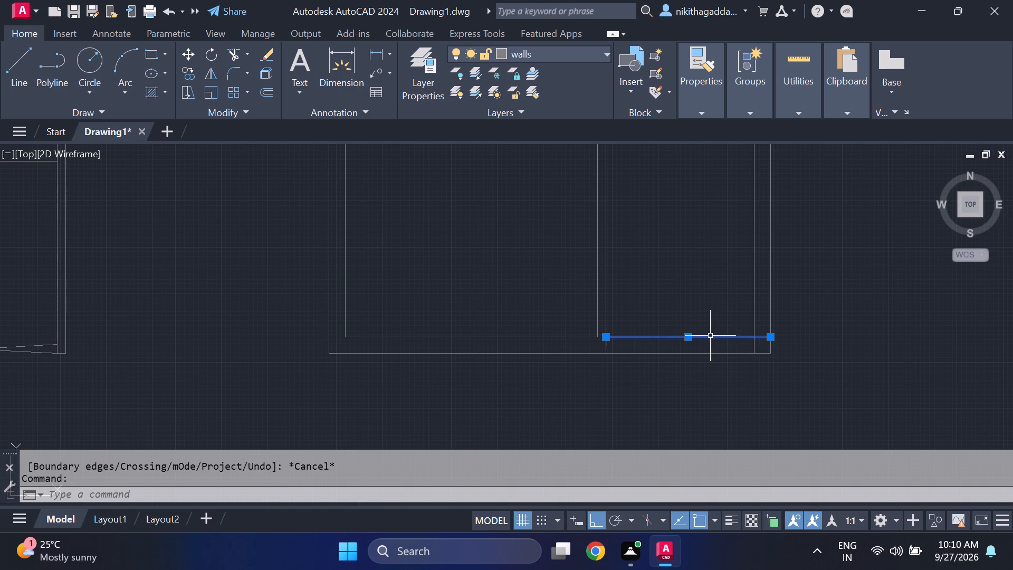
key("Delete")
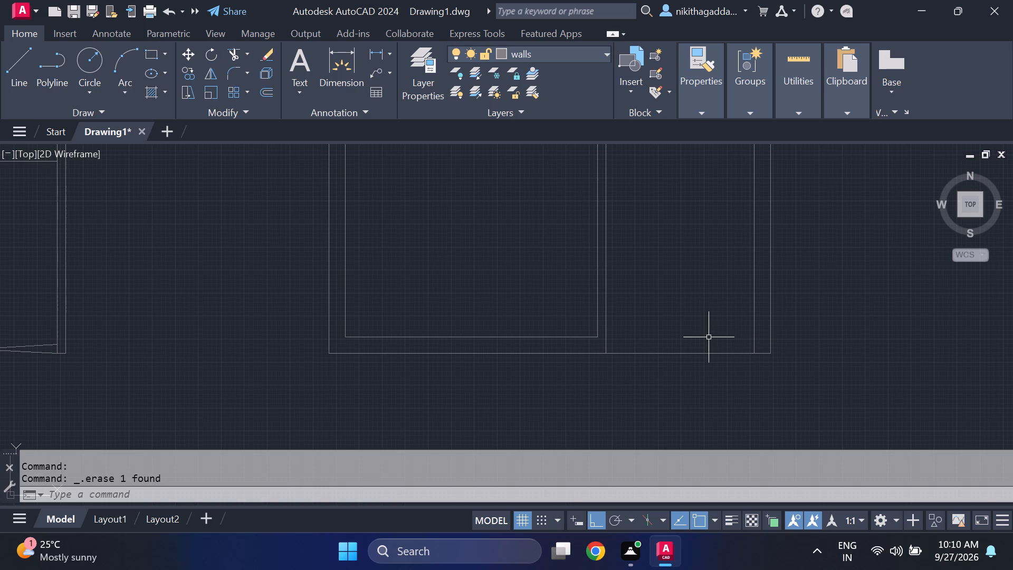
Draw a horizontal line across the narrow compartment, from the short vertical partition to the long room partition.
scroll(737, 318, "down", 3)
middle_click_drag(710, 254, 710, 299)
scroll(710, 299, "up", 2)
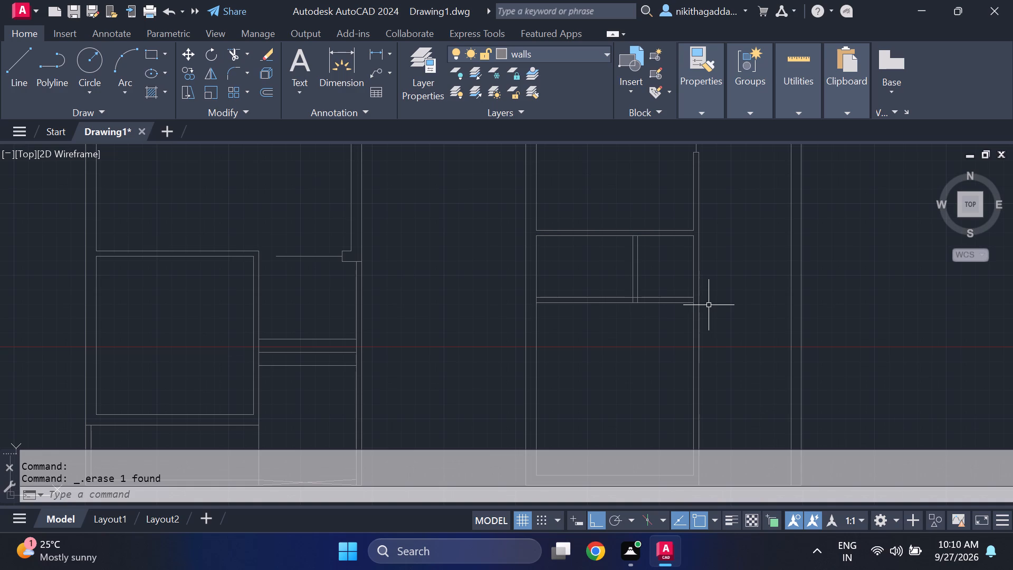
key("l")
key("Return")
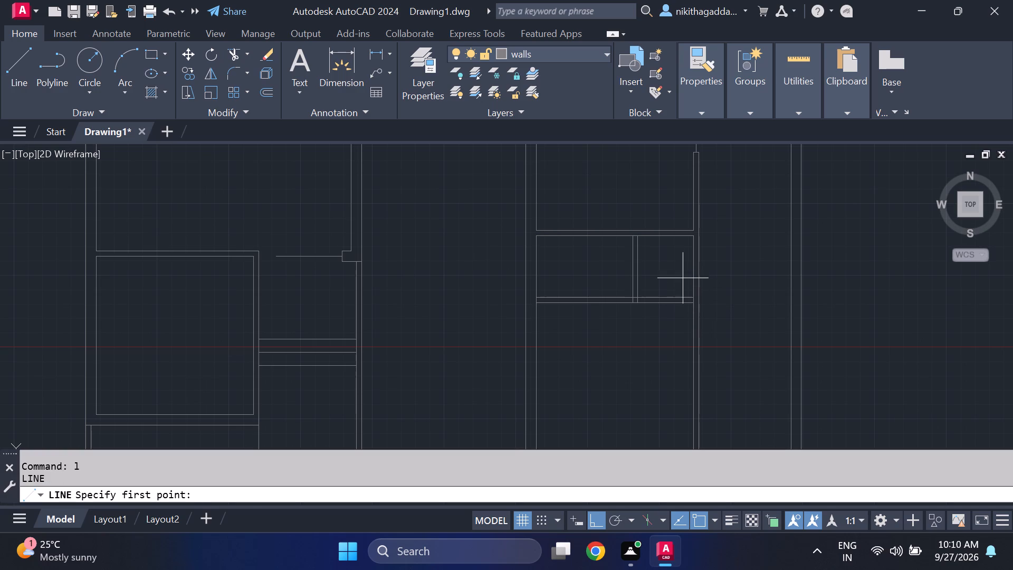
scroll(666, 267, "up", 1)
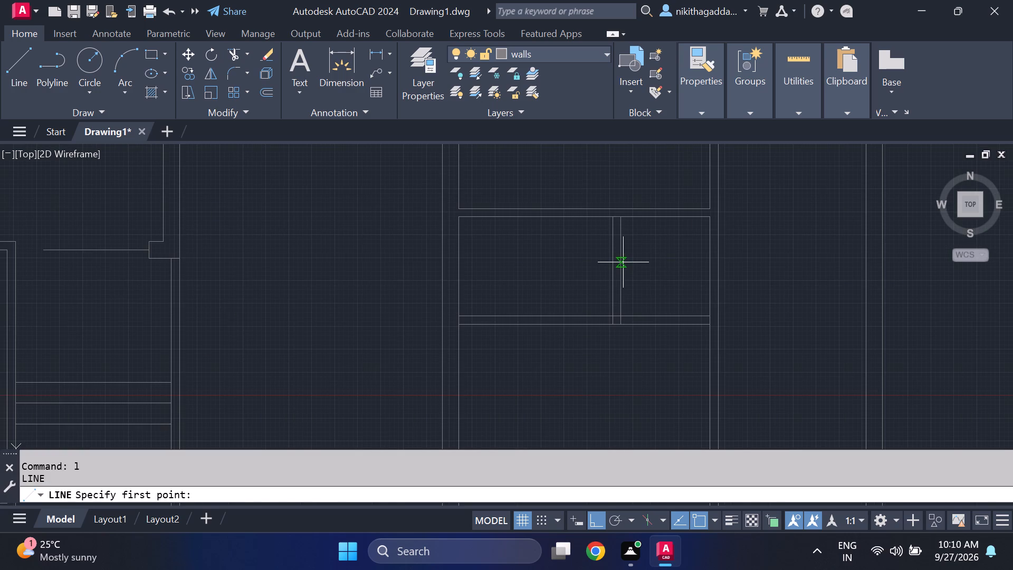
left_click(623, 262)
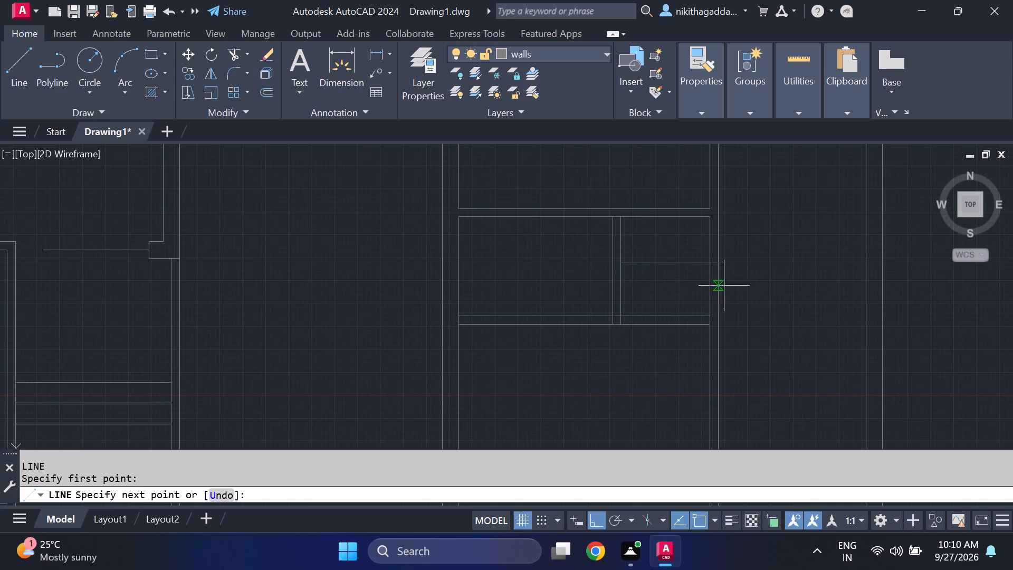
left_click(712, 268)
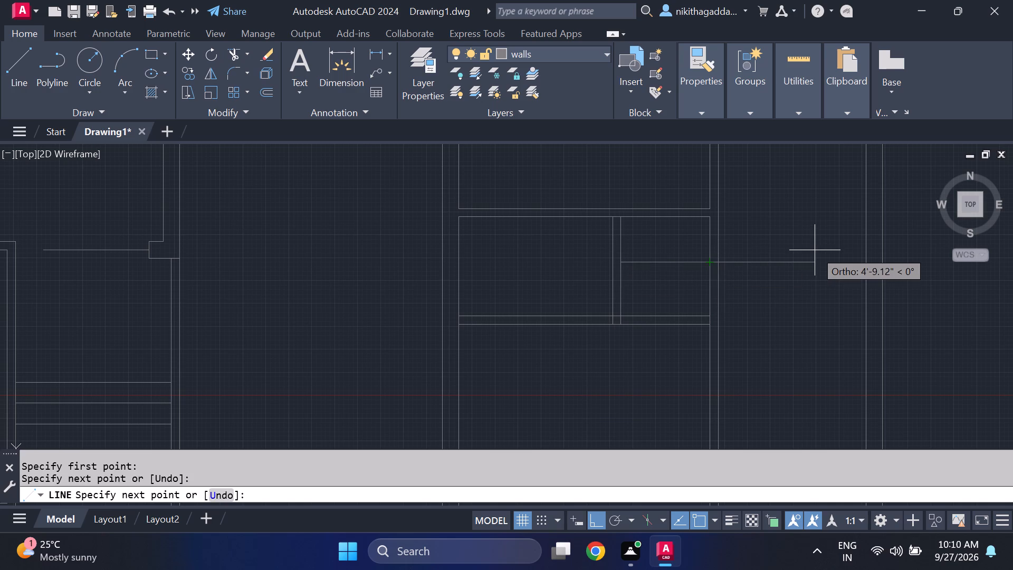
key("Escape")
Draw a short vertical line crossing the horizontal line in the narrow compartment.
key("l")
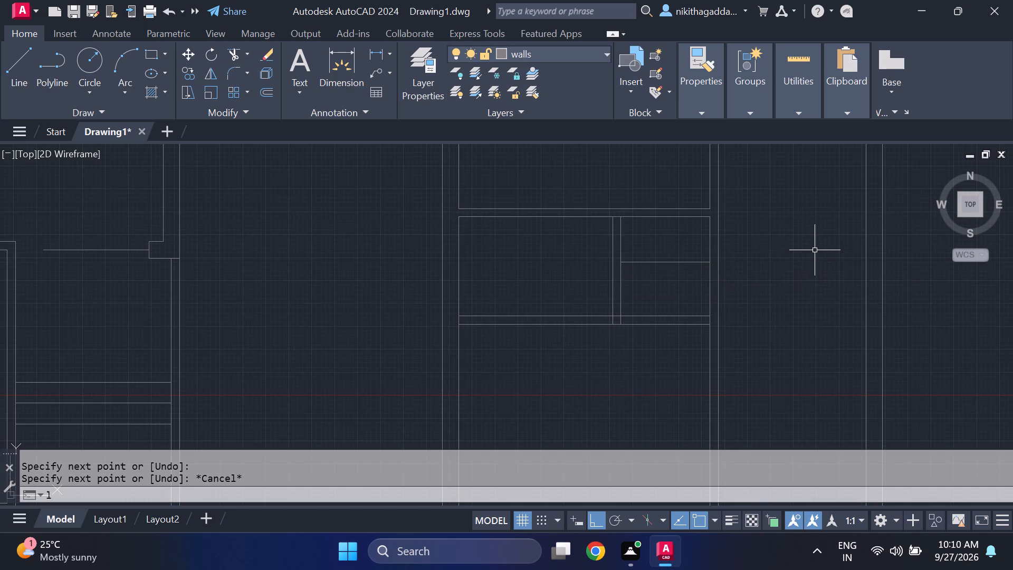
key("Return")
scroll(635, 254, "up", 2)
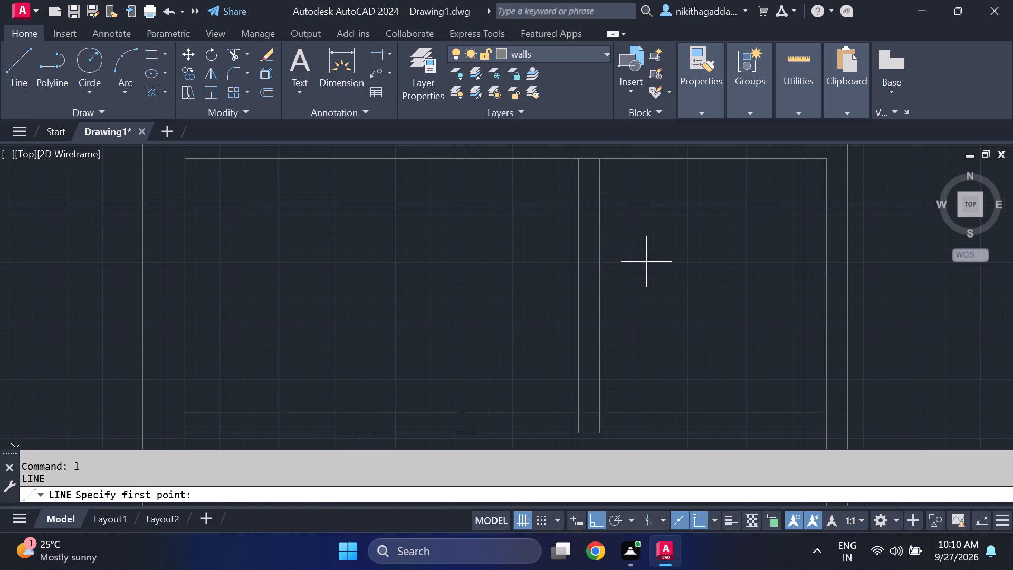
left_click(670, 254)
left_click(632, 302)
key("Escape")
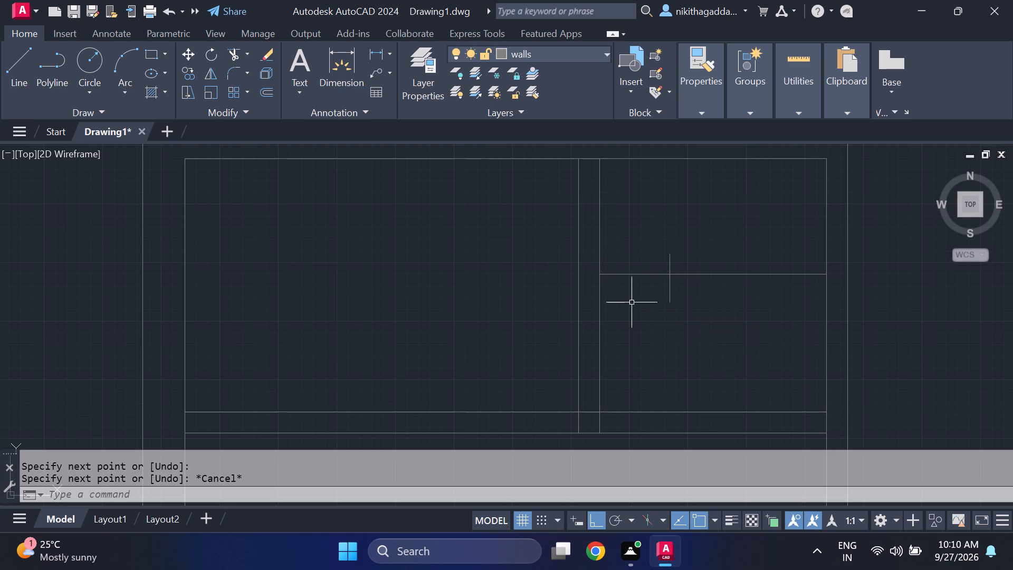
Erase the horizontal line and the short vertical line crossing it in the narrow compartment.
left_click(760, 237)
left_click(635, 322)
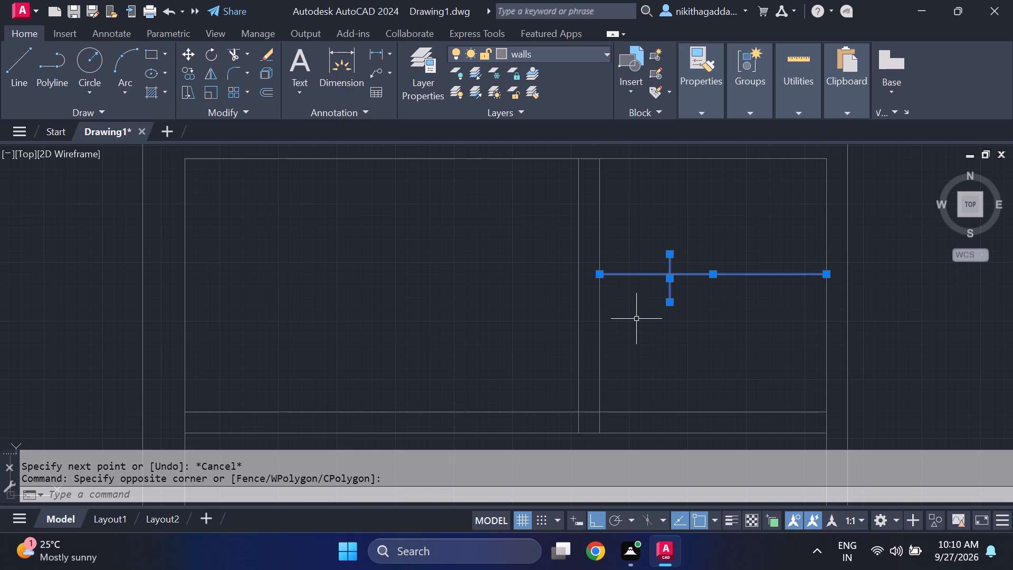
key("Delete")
Set the current drawing color to index color 242.
type("color")
key("Return")
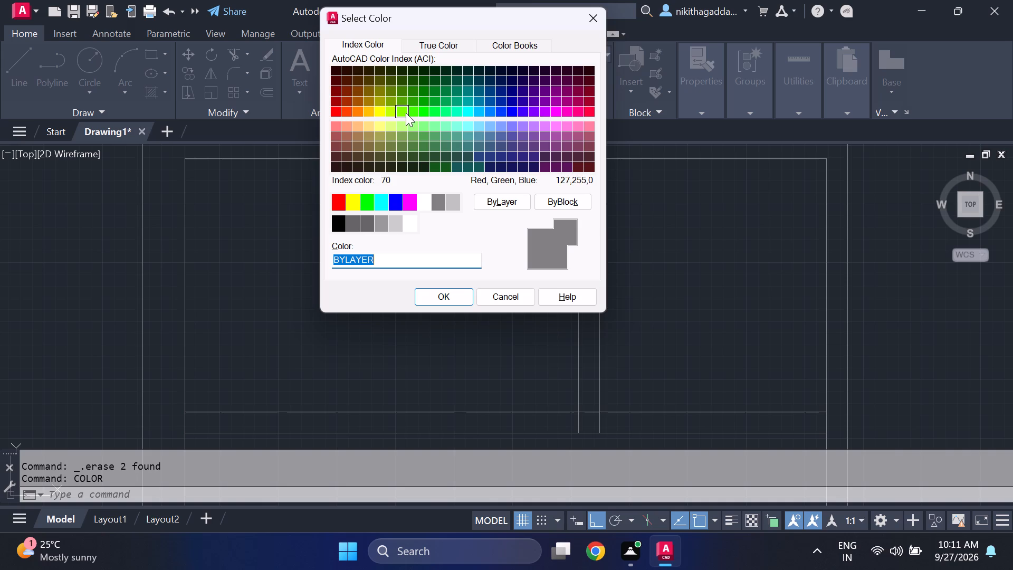
left_click(590, 100)
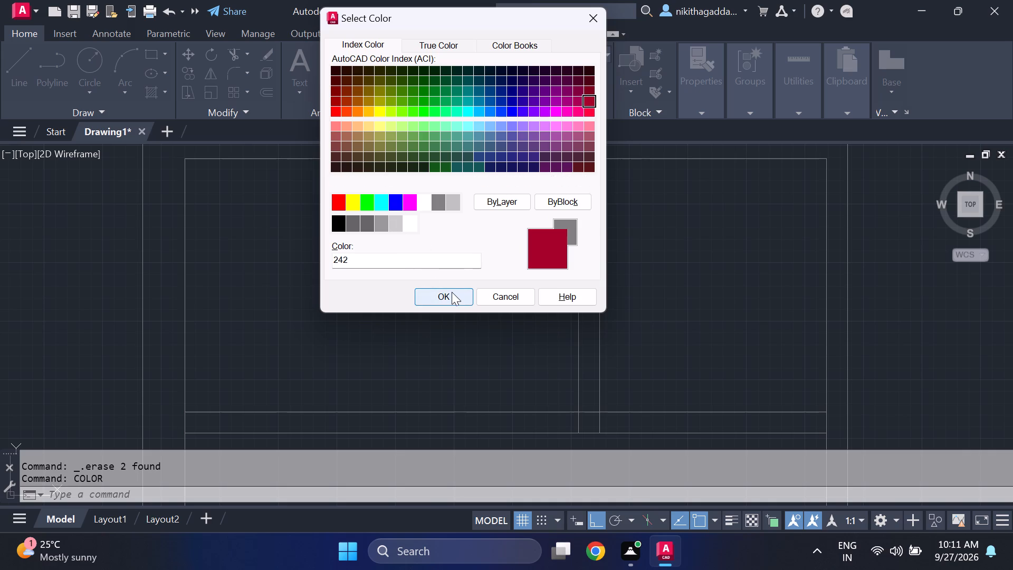
left_click(452, 290)
Draw a line starting on the short vertical partition's face inside the narrow compartment.
key("l")
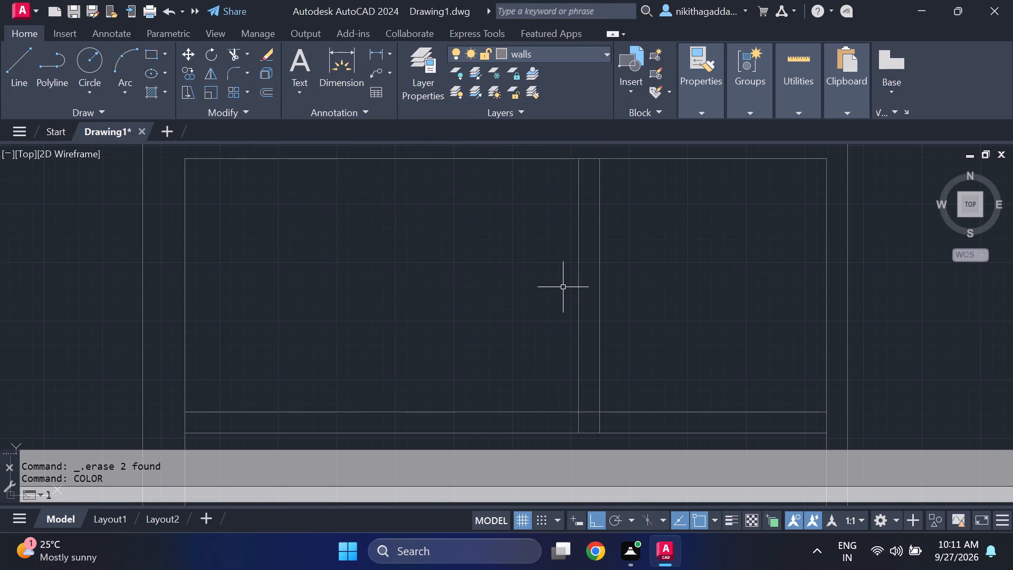
key("Return")
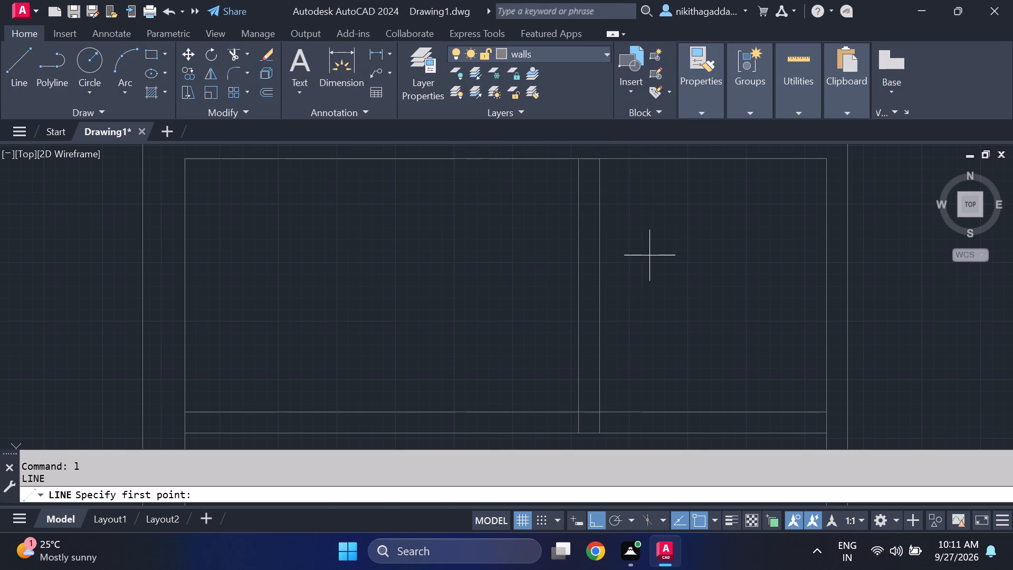
scroll(673, 254, "down", 1)
scroll(664, 249, "up", 1)
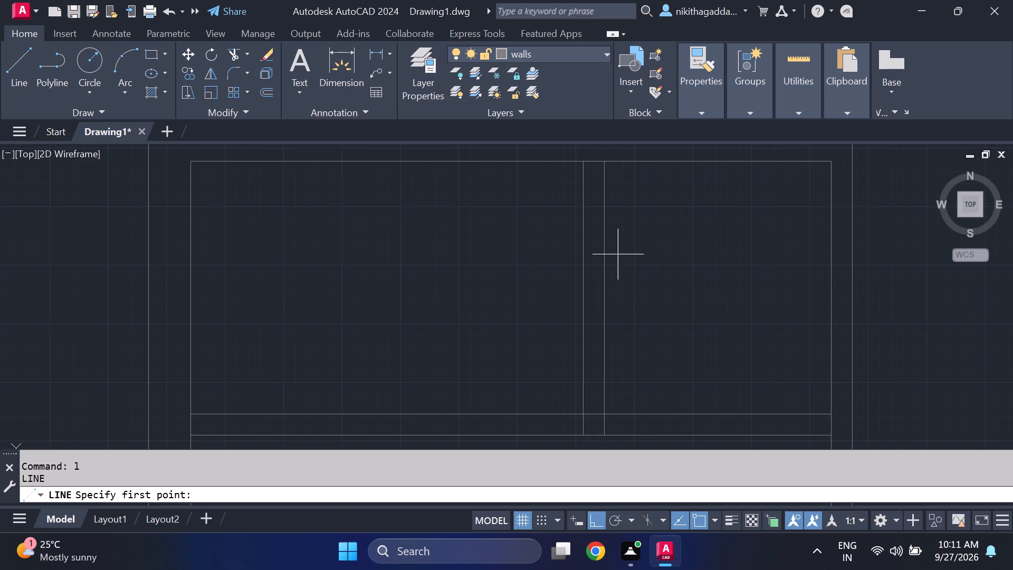
left_click(605, 252)
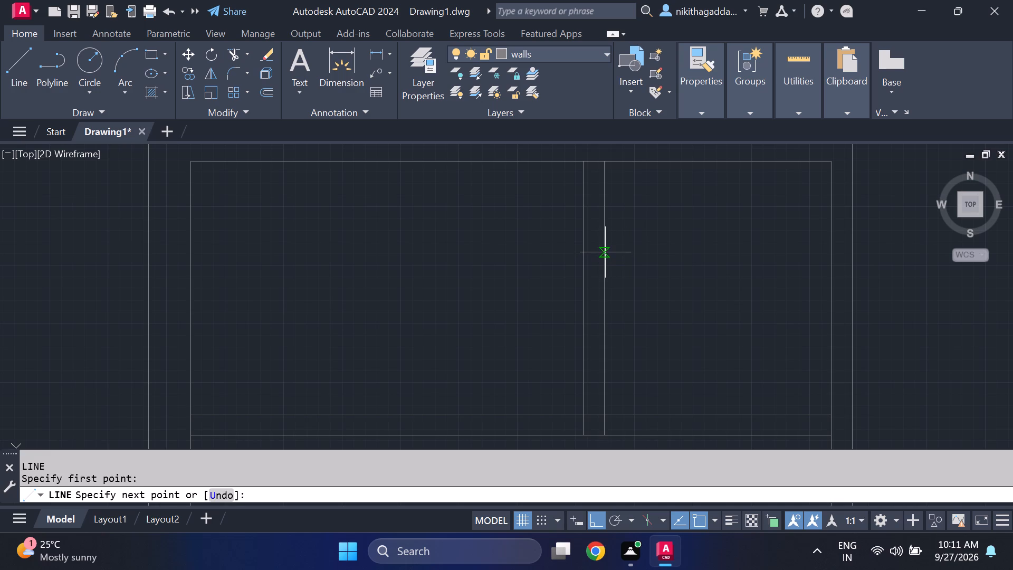
Draw two closely spaced parallel horizontal red lines from the vertical partition wall to the room's east wall.
left_click(829, 251)
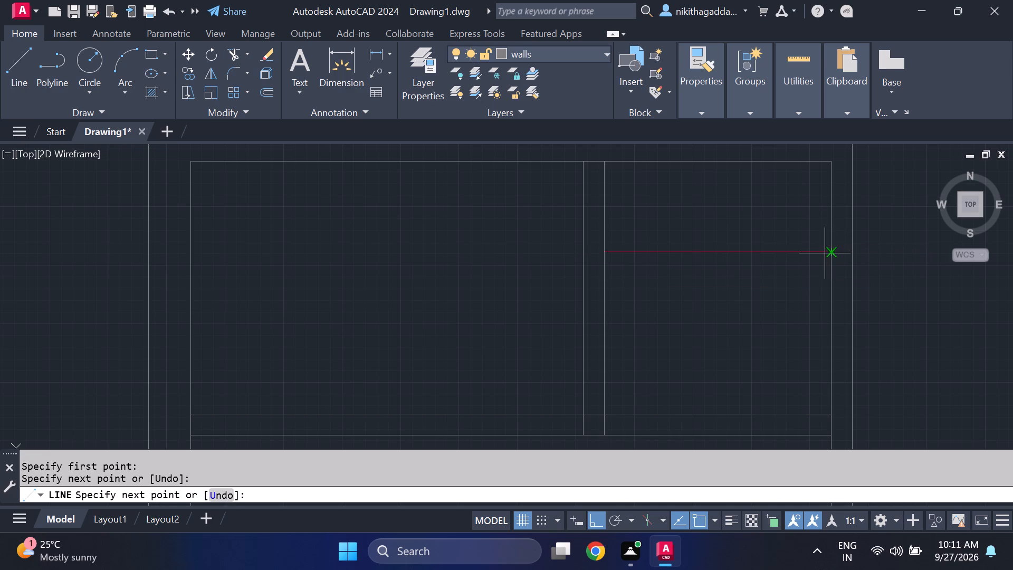
key("Escape")
key("space")
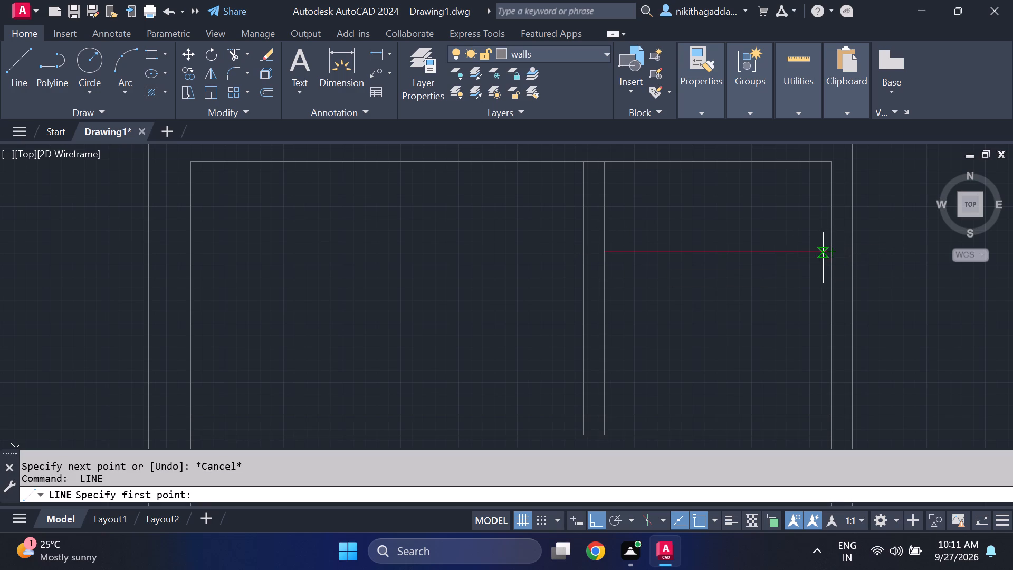
left_click(610, 261)
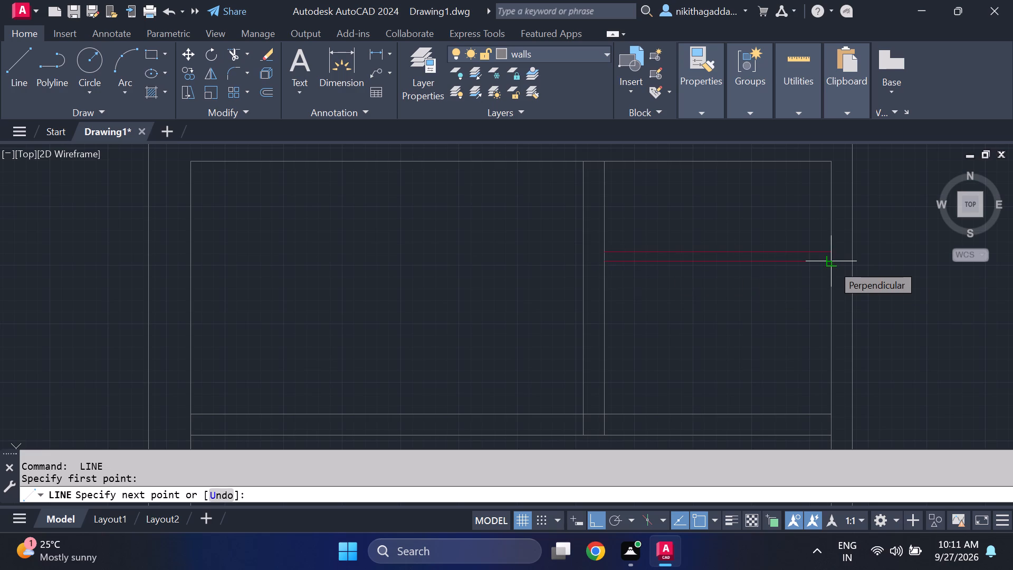
left_click(832, 264)
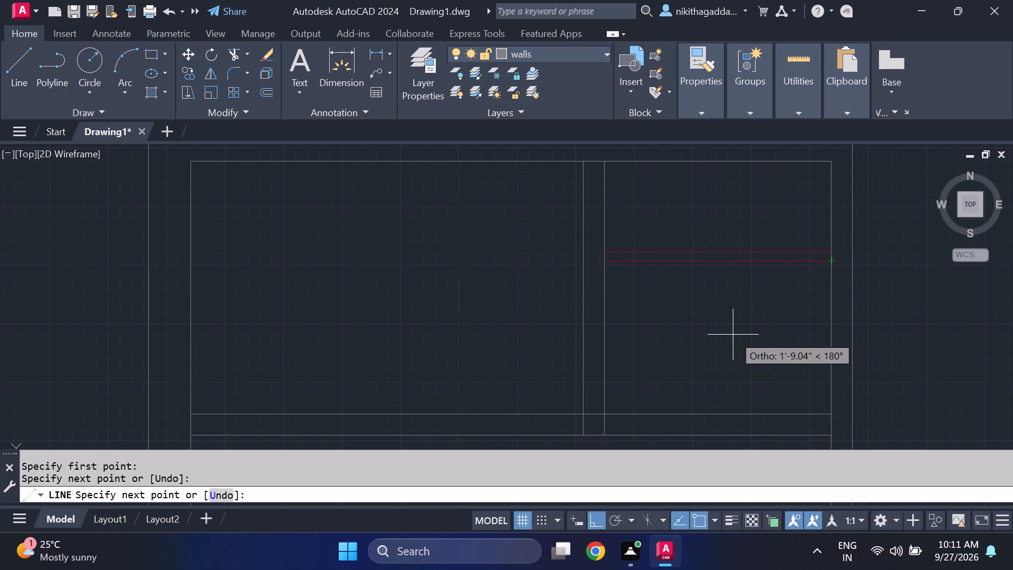
key("Escape")
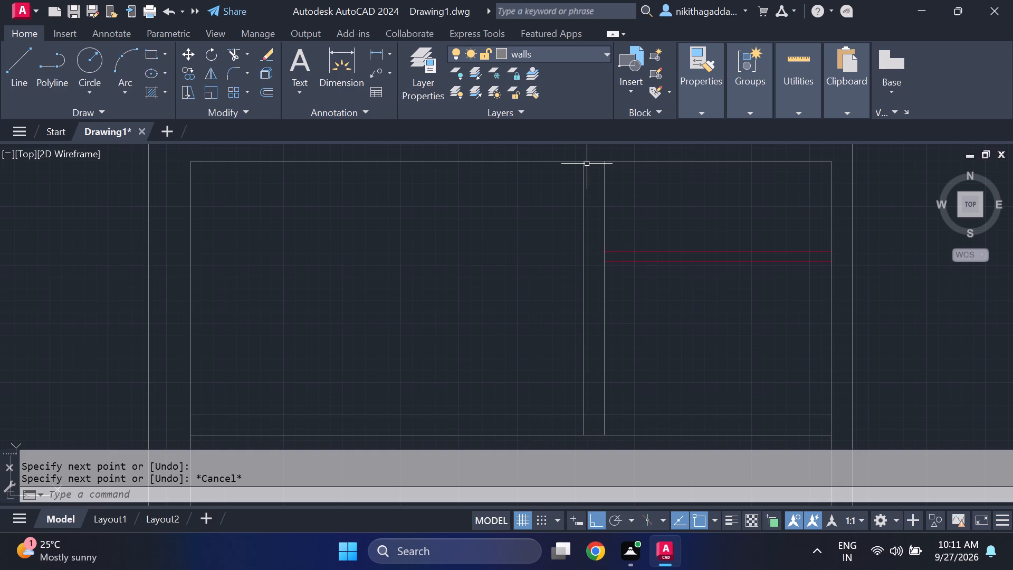
Set the current drawing colour to ByLayer.
type("color")
key("Return")
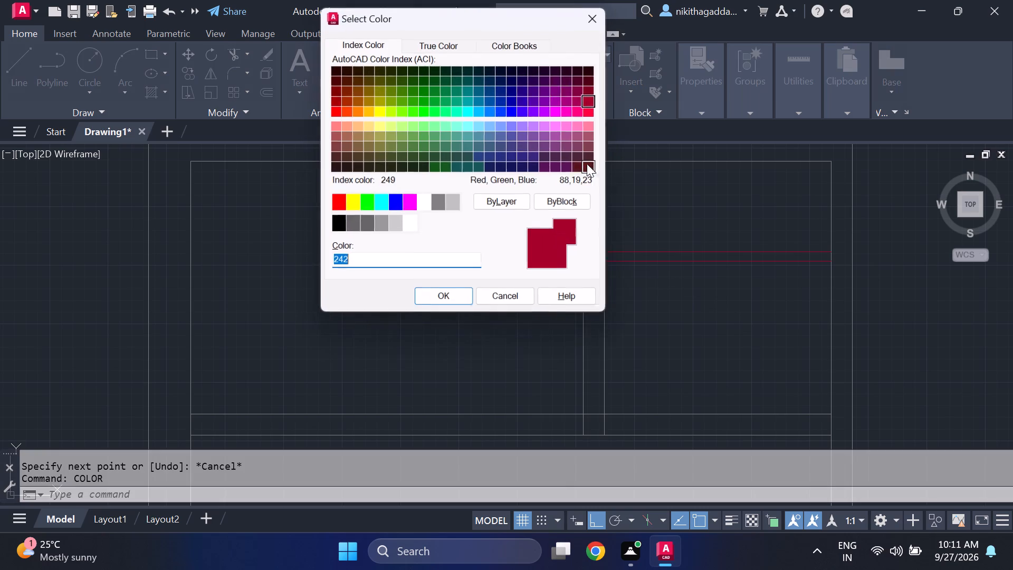
left_click(501, 196)
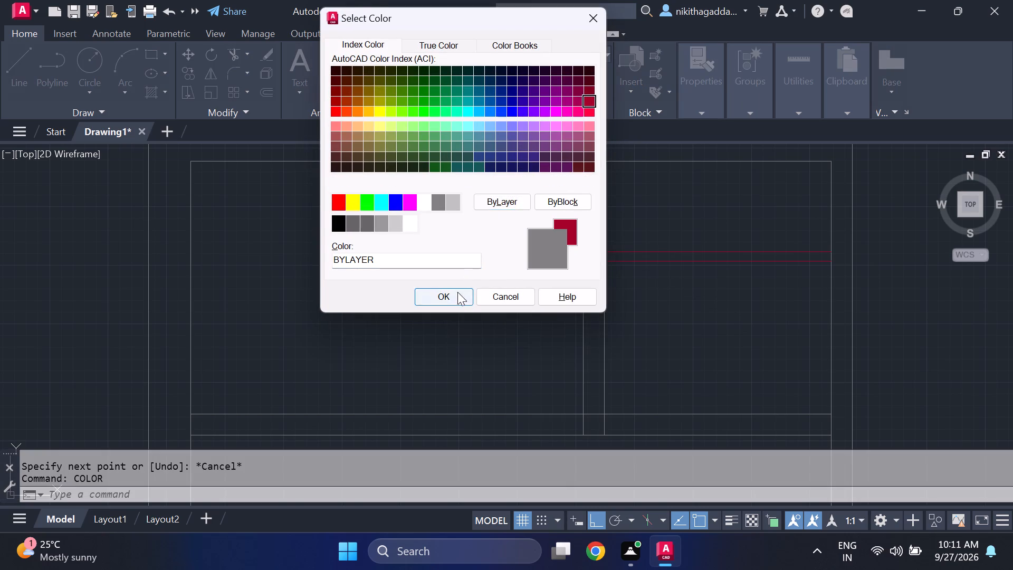
left_click(457, 292)
Draw a short line across the vertical partition wall, starting at the lower red line's endpoint.
key("l")
key("Return")
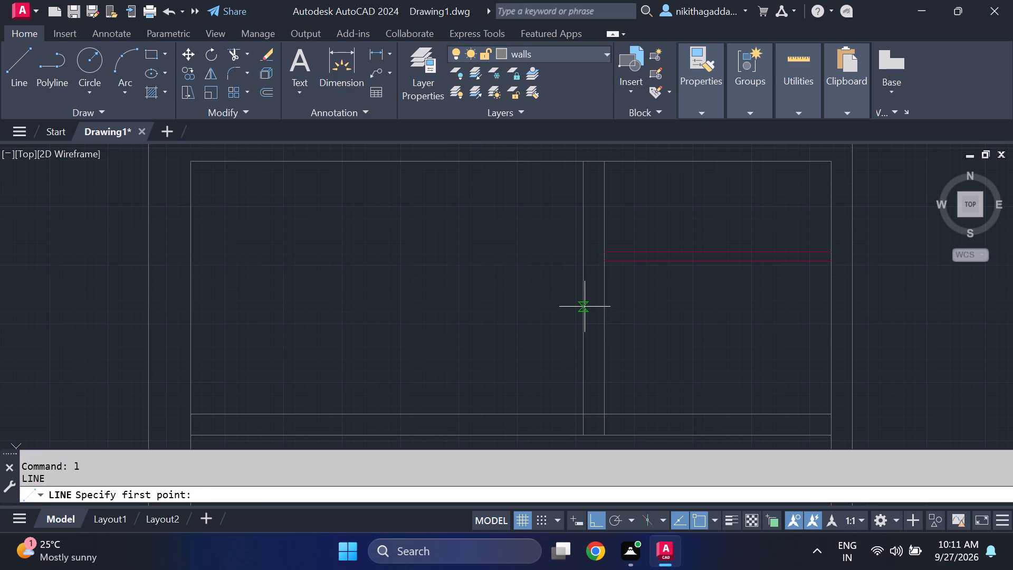
scroll(598, 270, "up", 1)
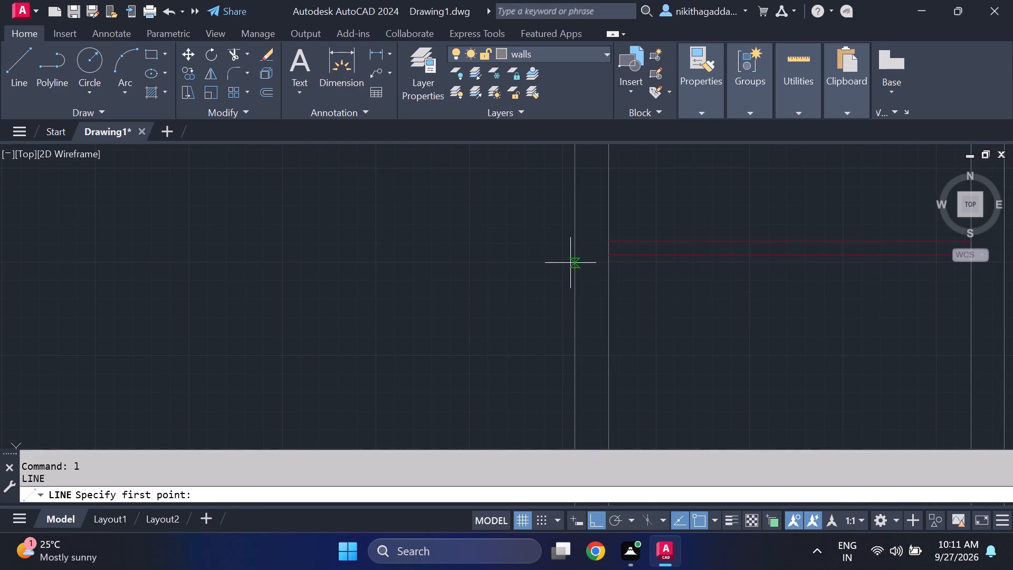
left_click(608, 260)
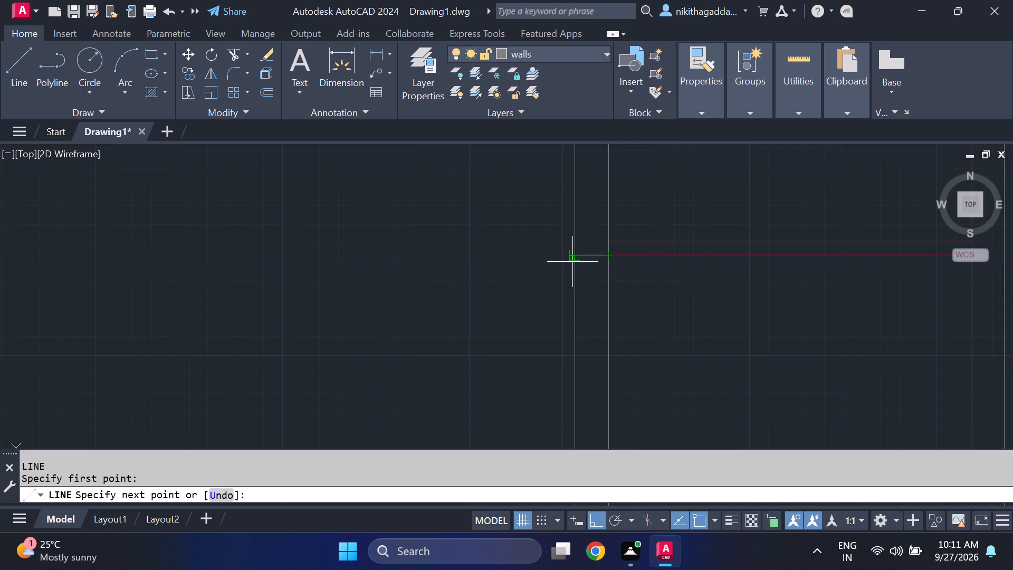
left_click(572, 262)
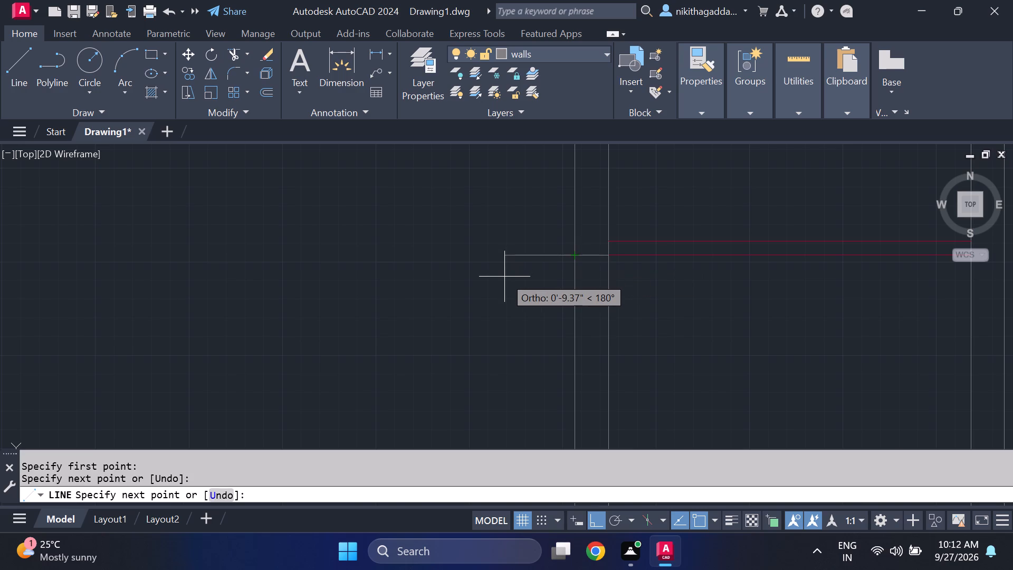
key("Escape")
scroll(504, 280, "down", 3)
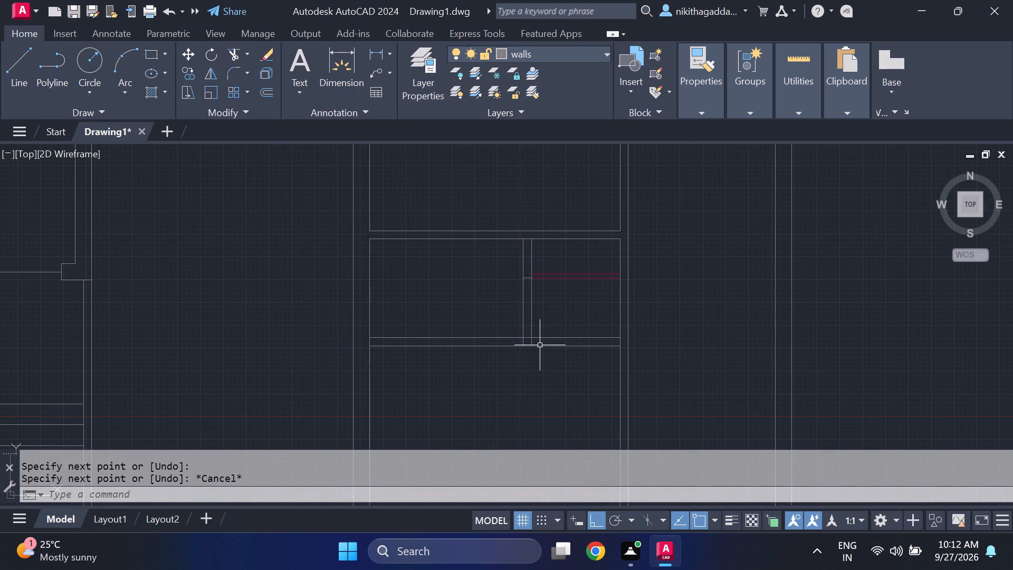
Trim both partition wall lines below the short closing line, including their remnants inside the horizontal wall.
scroll(546, 324, "up", 1)
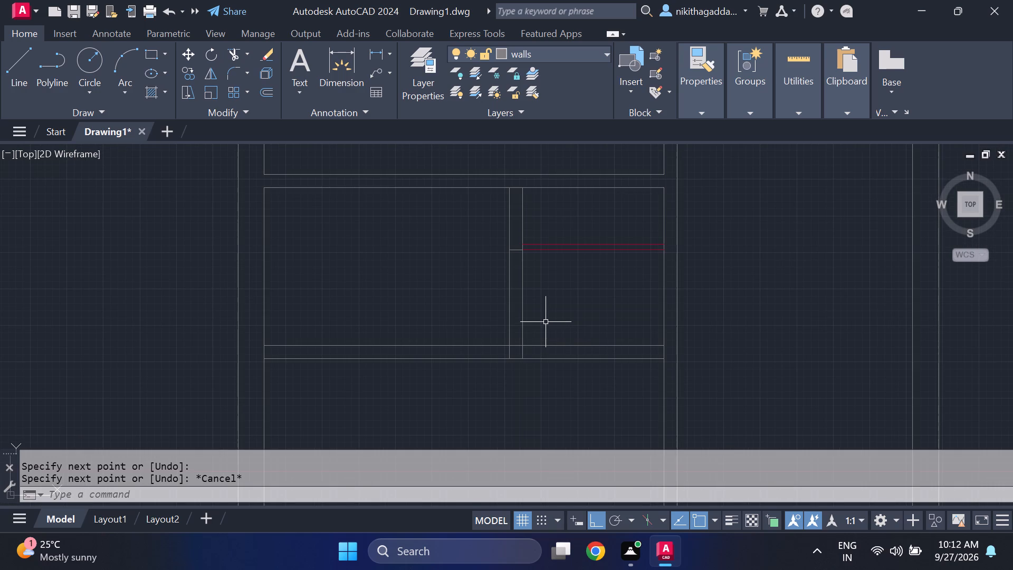
type("tr")
key("Return")
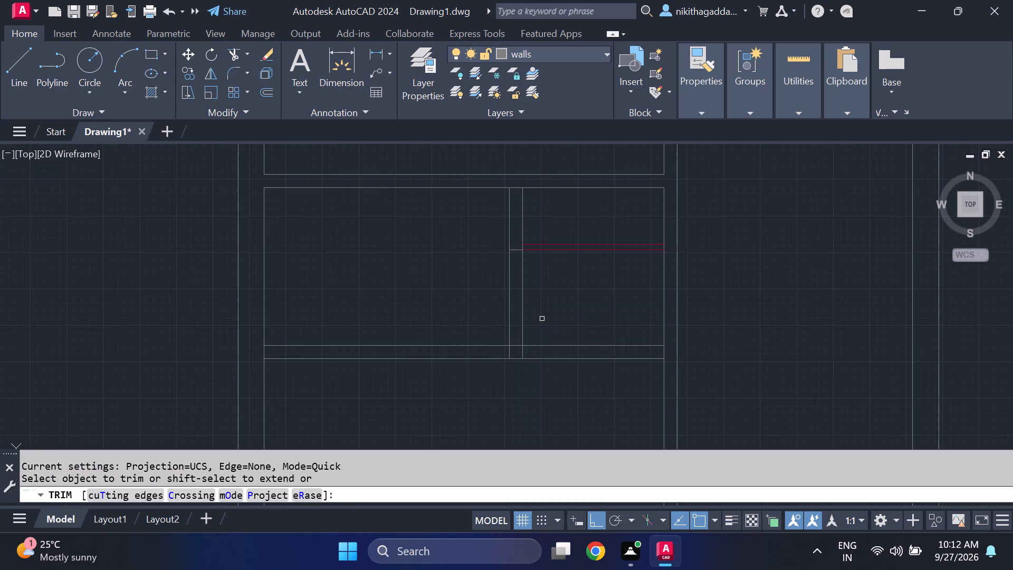
left_click_drag(542, 316, 455, 318)
scroll(519, 362, "up", 2)
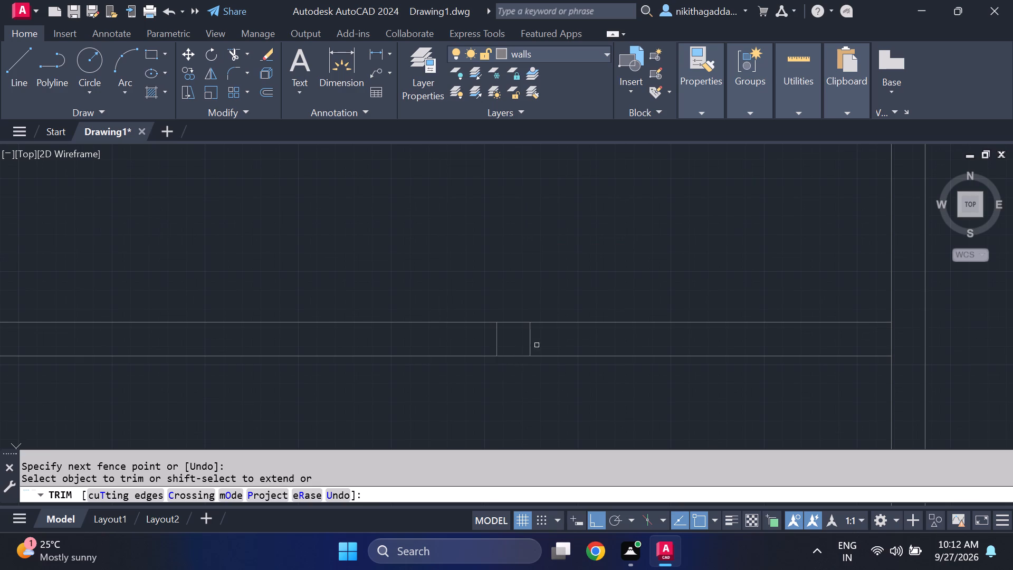
left_click_drag(546, 339, 464, 342)
scroll(537, 290, "down", 2)
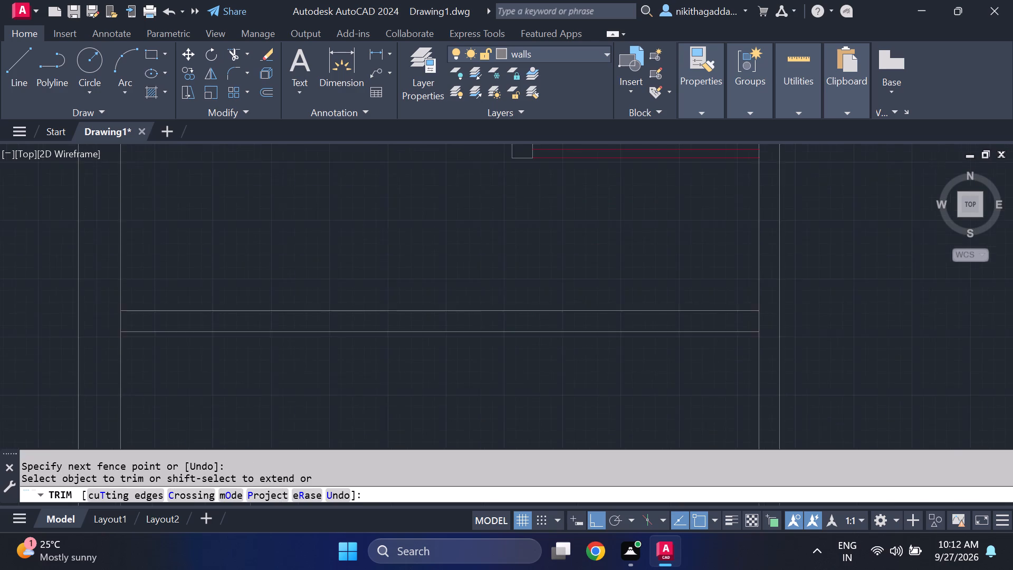
key("Escape")
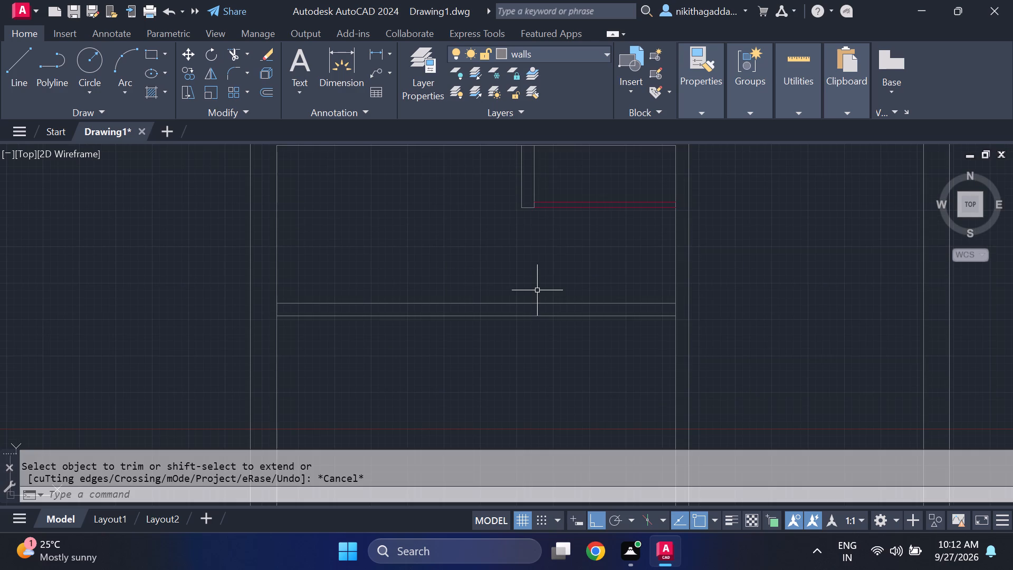
Draw a short vertical line across the horizontal wall, just east of the shortened partition.
key("l")
key("Return")
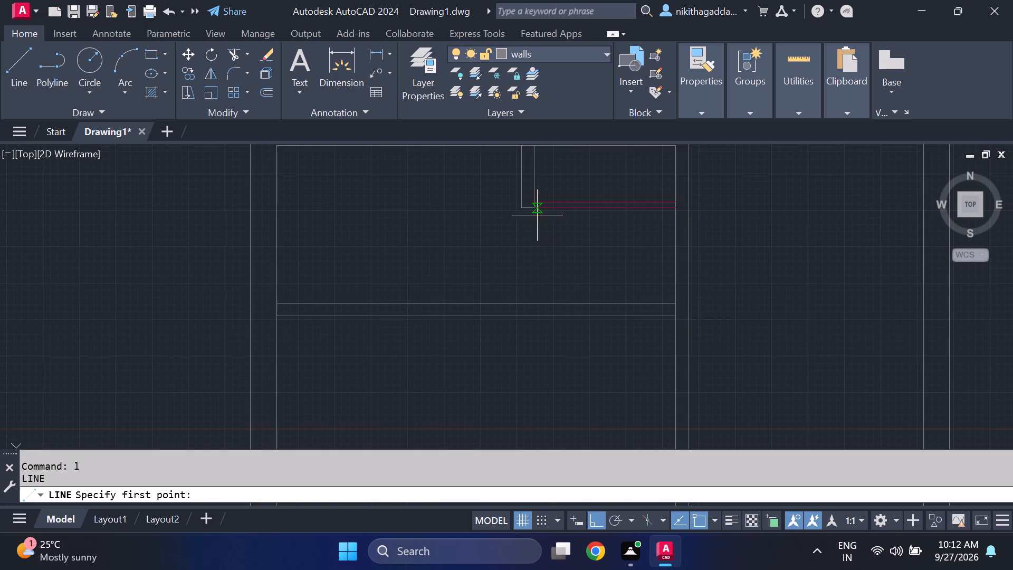
left_click(538, 304)
left_click(536, 321)
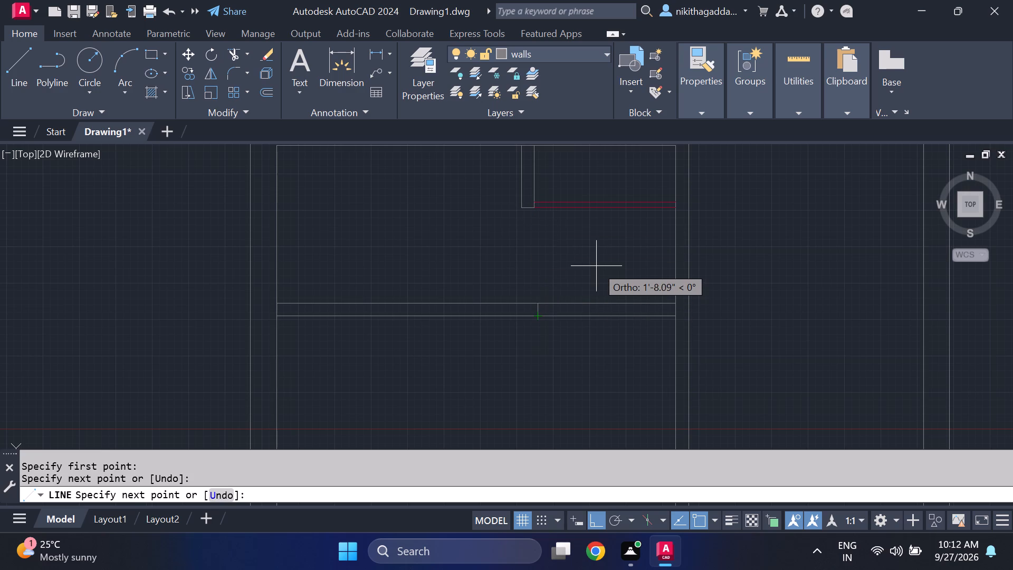
key("Escape")
Trim both horizontal wall lines between the short vertical line and the room's east wall.
type("tr")
key("Return")
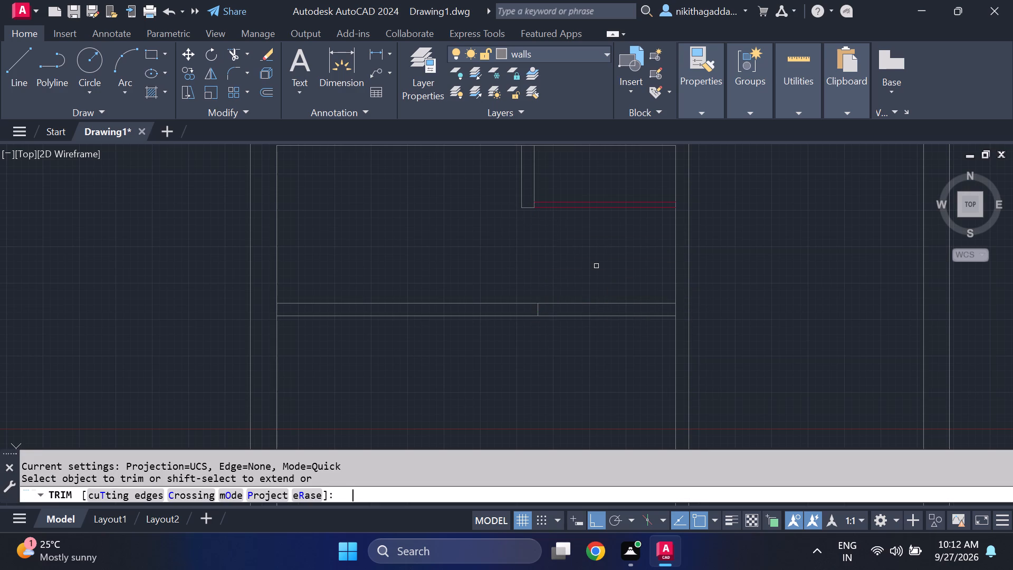
left_click_drag(606, 266, 603, 347)
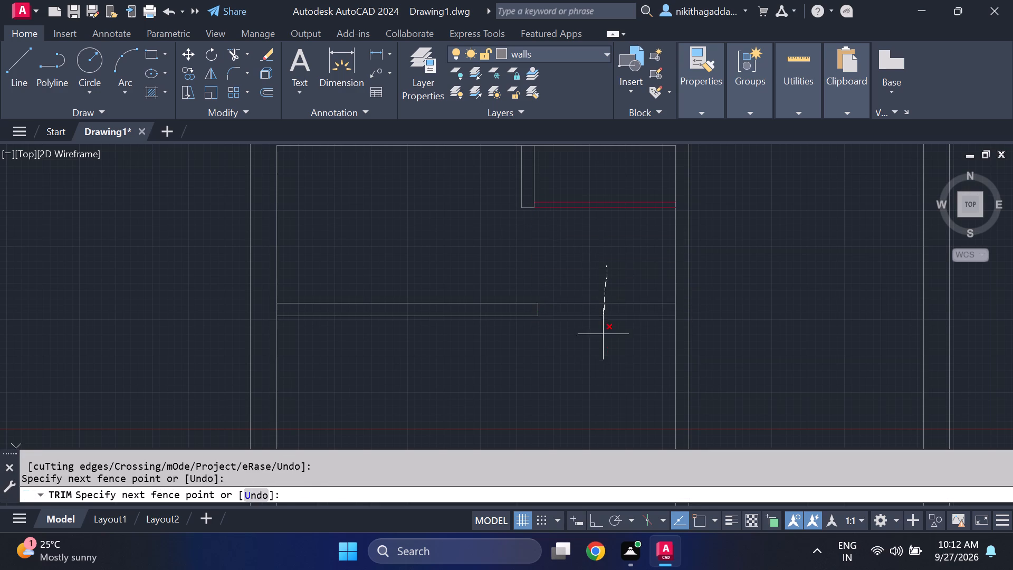
left_click_drag(603, 347, 603, 360)
scroll(599, 354, "down", 3)
key("Escape")
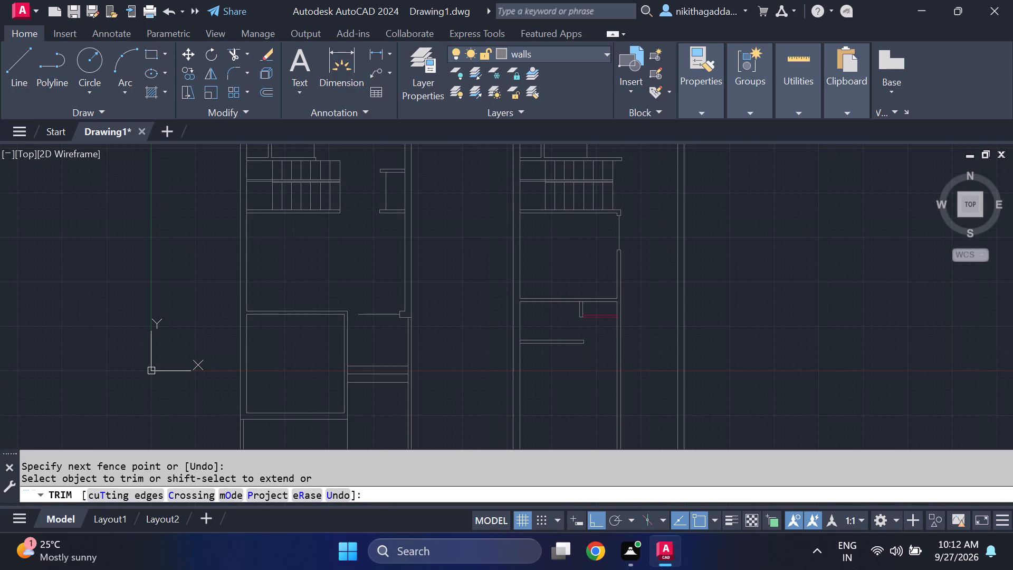
Draw a vertical line from the midpoint of the partition's lower end down to the horizontal wall.
key("l")
key("Return")
scroll(553, 337, "up", 3)
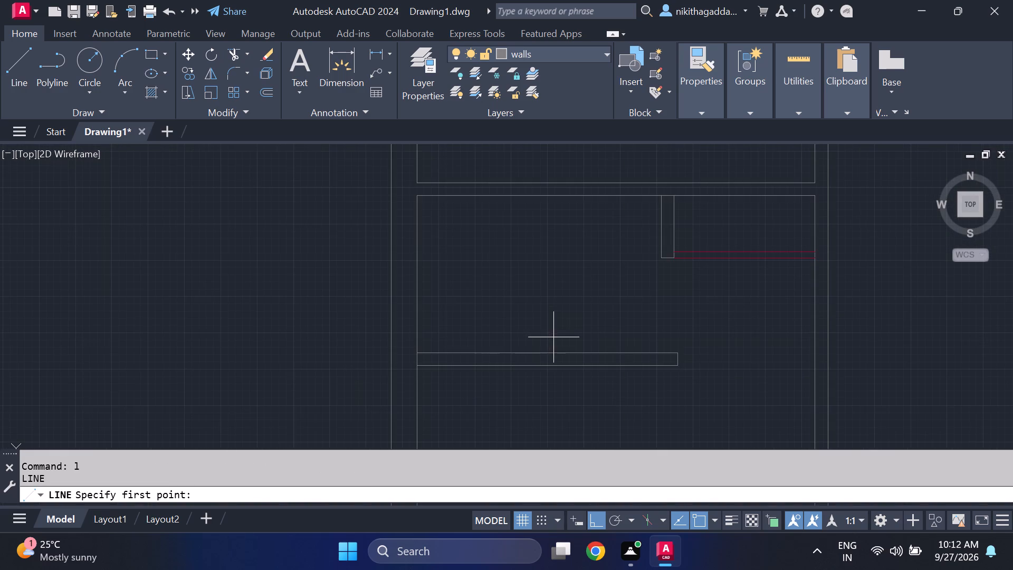
left_click(668, 262)
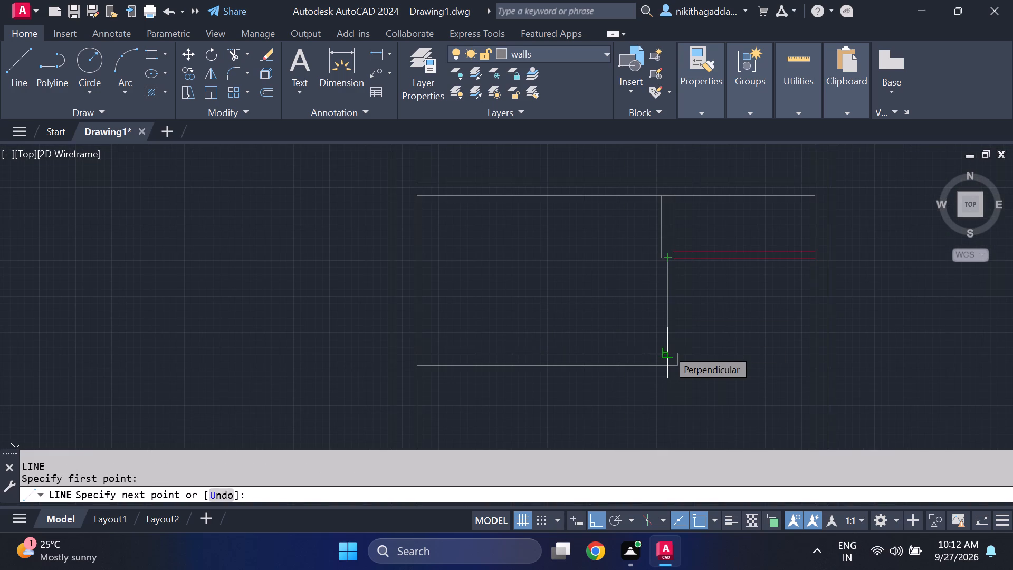
scroll(667, 348, "up", 2)
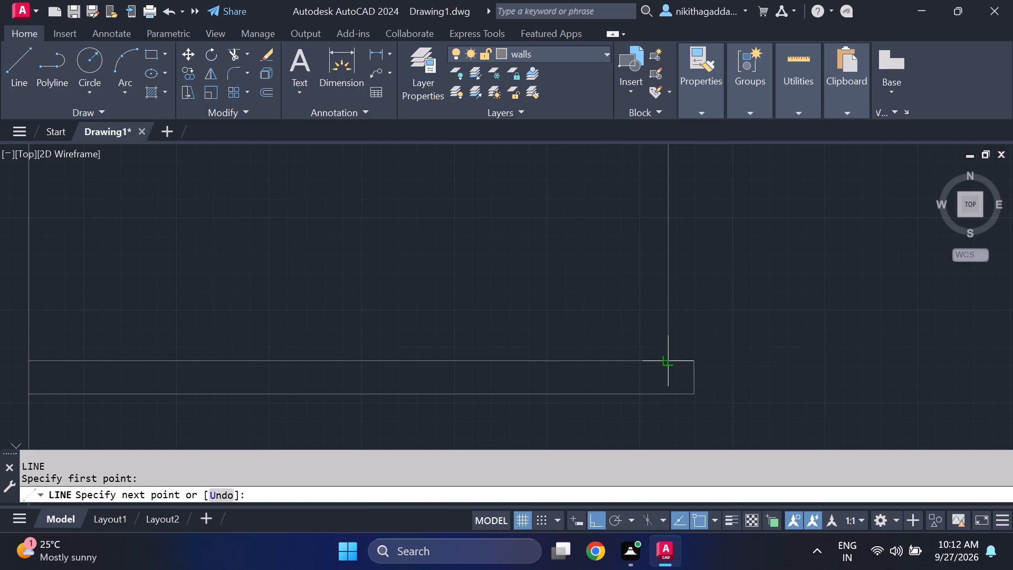
left_click(671, 358)
key("Escape")
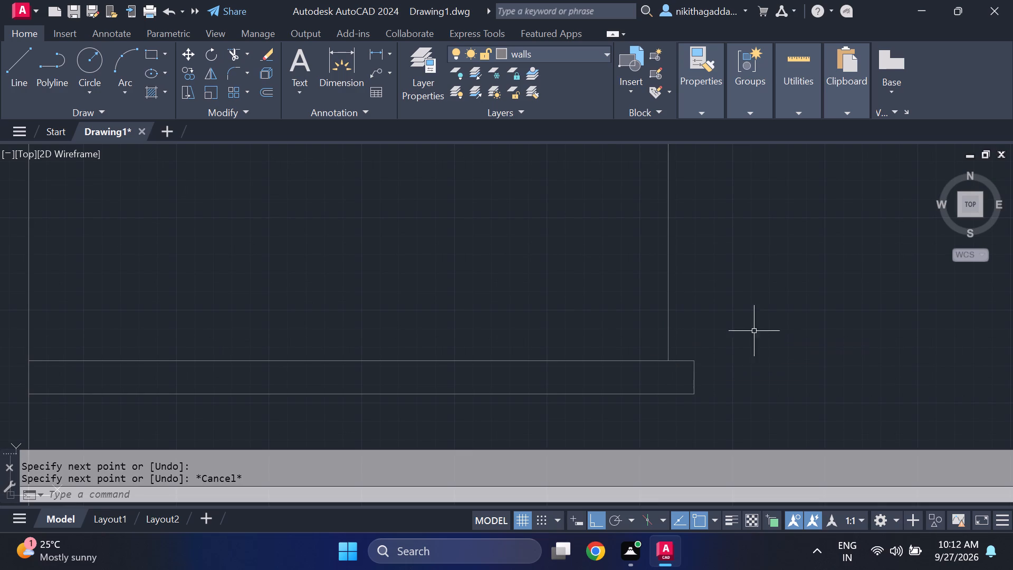
Examine the second floor plan's layout, from the newly partitioned room down to its southern outer walls.
scroll(734, 366, "down", 4)
middle_click_drag(761, 384, 727, 279)
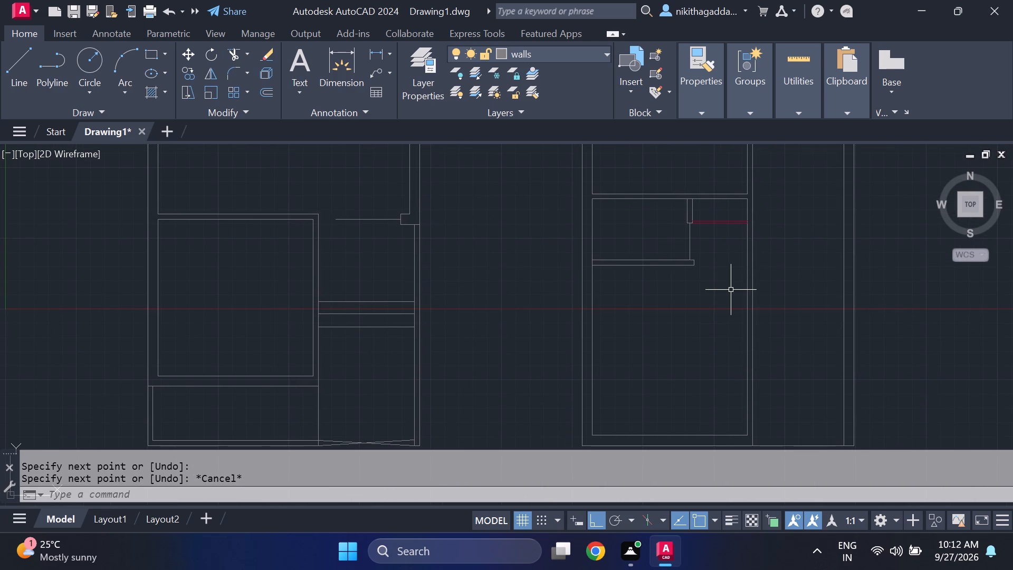
middle_click_drag(710, 307, 702, 300)
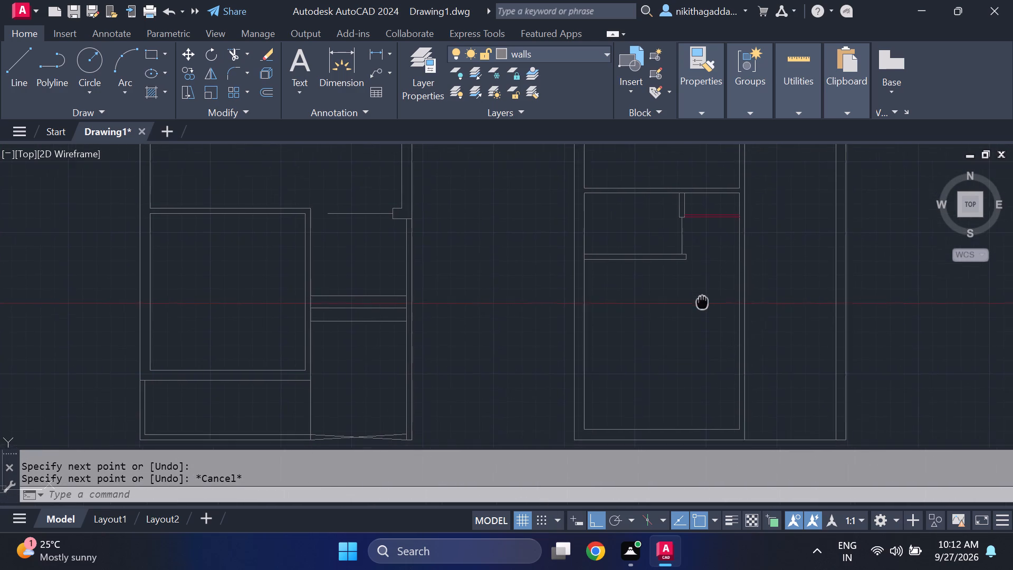
middle_click_drag(702, 300, 704, 259)
middle_click(704, 259)
middle_click(704, 259)
middle_click(704, 259)
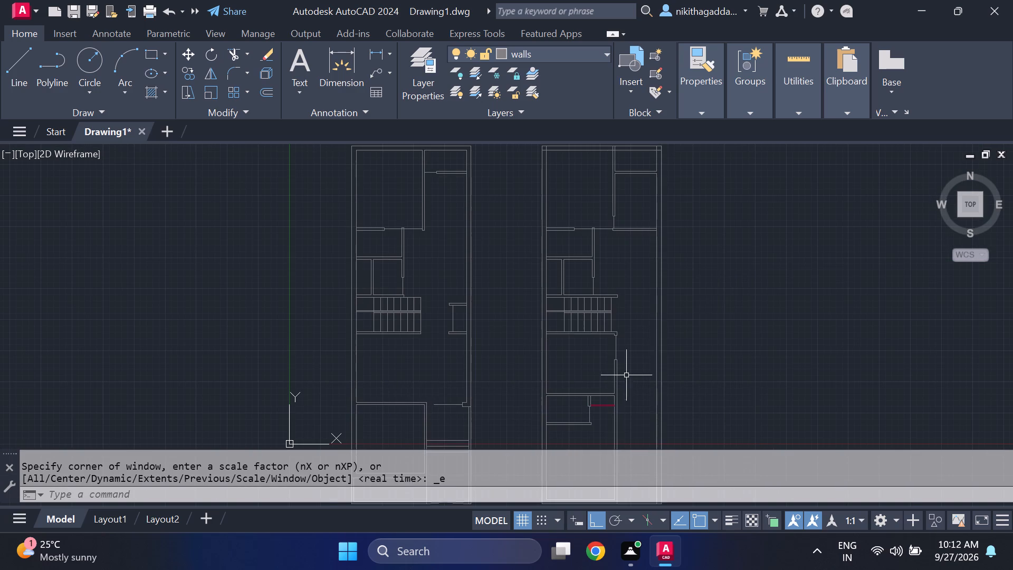
scroll(627, 380, "up", 2)
middle_click_drag(615, 379, 606, 351)
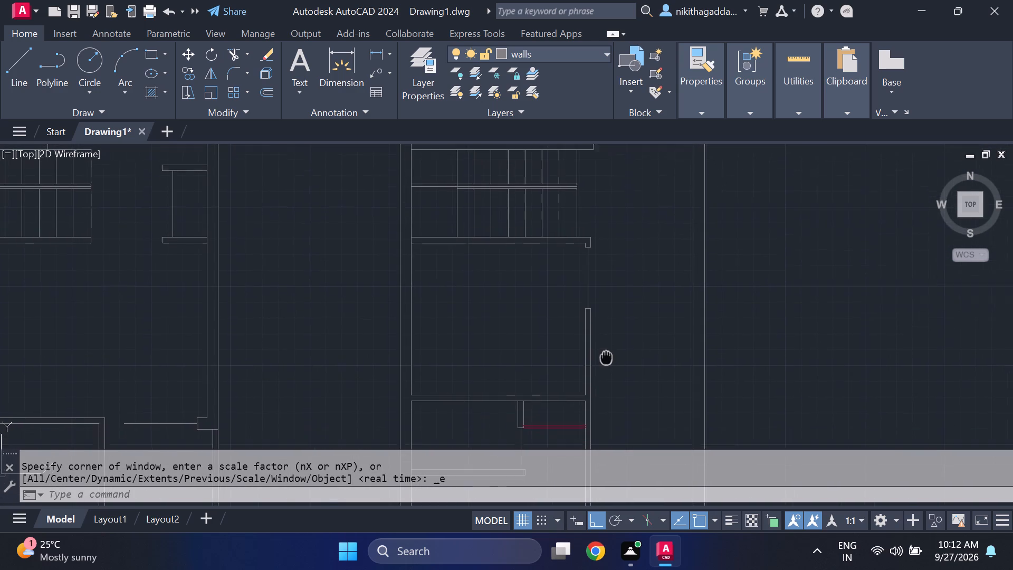
middle_click_drag(606, 351, 609, 339)
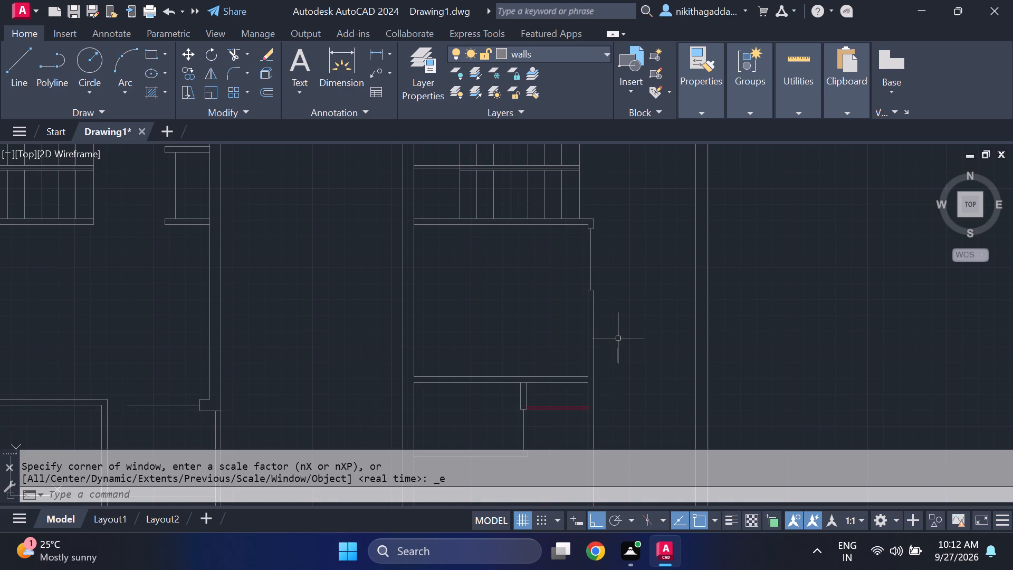
middle_click_drag(636, 396, 691, 294)
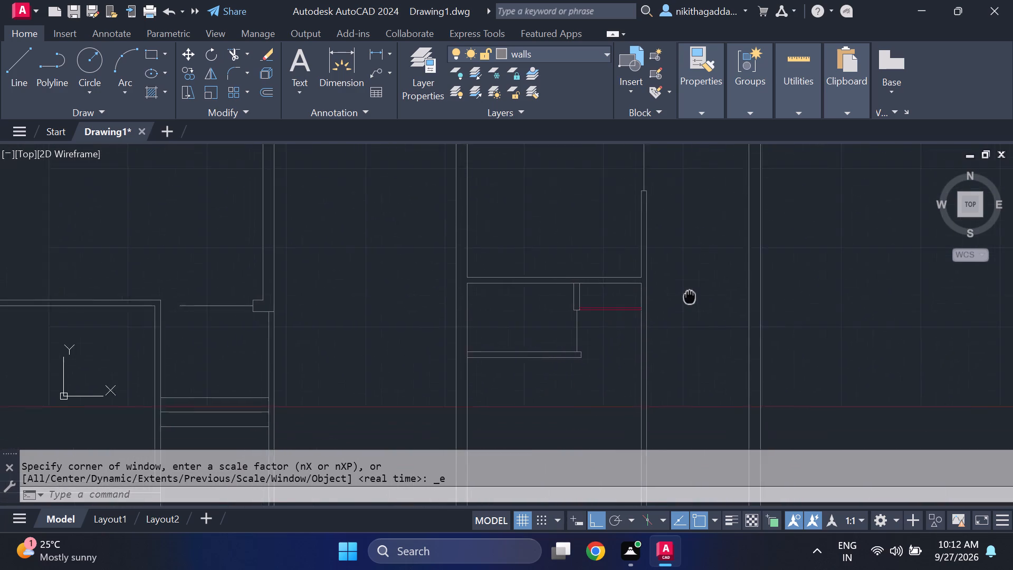
middle_click_drag(691, 294, 704, 259)
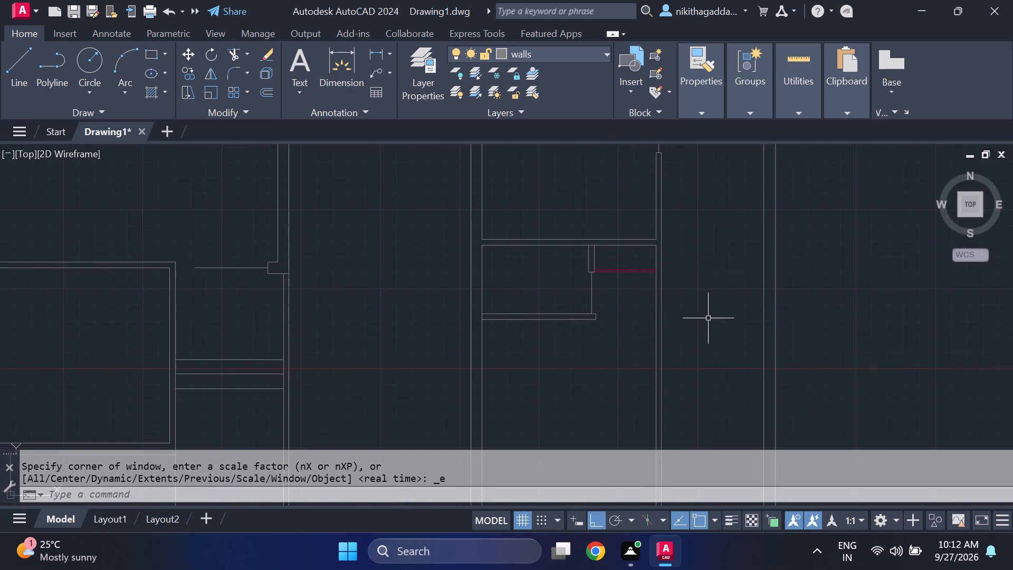
scroll(710, 336, "down", 2)
scroll(717, 414, "up", 2)
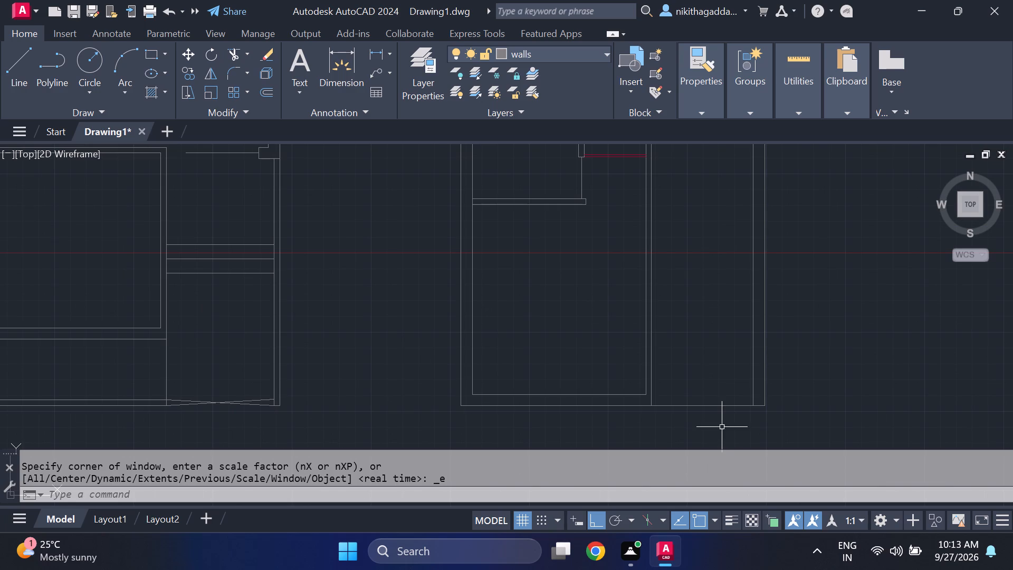
scroll(725, 432, "up", 1)
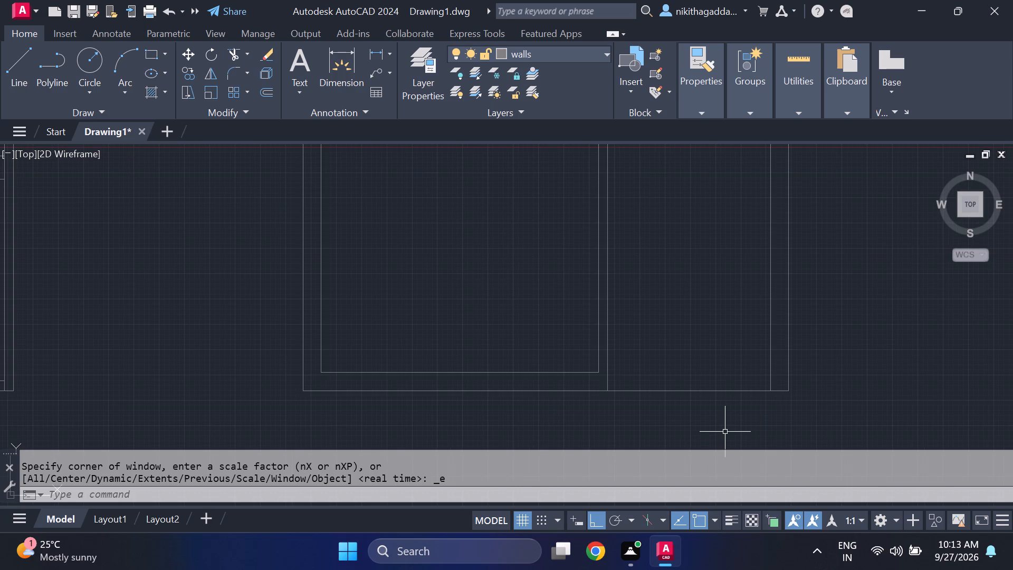
Trim the southern outer wall line between the long vertical wall's east face and the east wall's inner face.
type("color")
key("Escape")
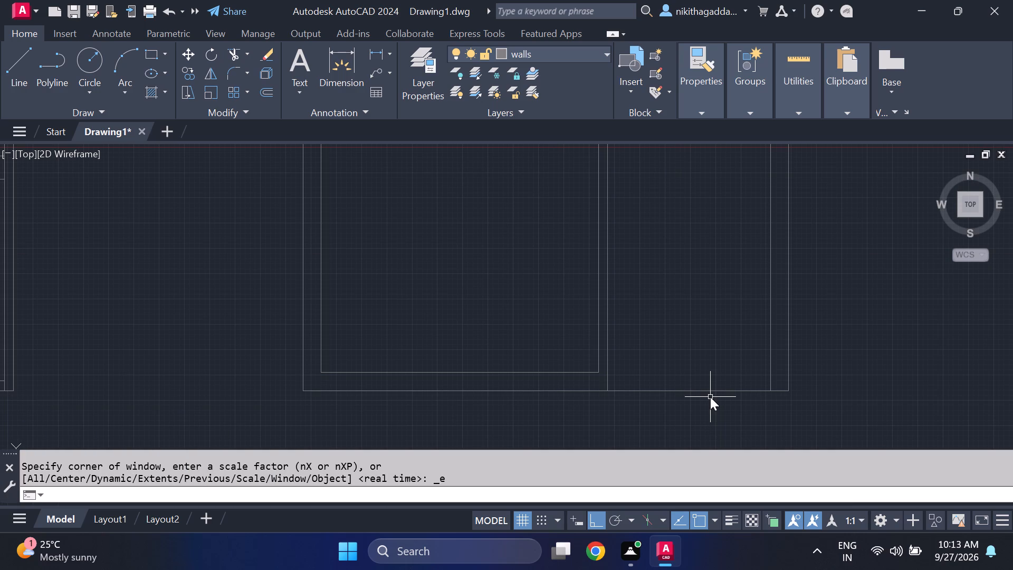
type("tr")
key("Return")
left_click_drag(708, 382, 704, 415)
key("Escape")
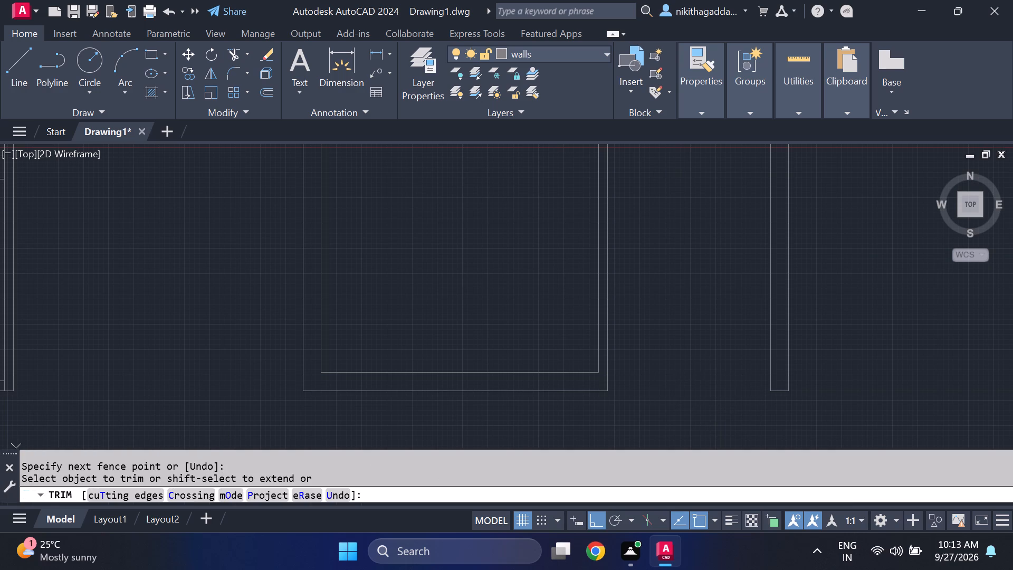
Set the current object colour to cyan, index colour 130.
key("c")
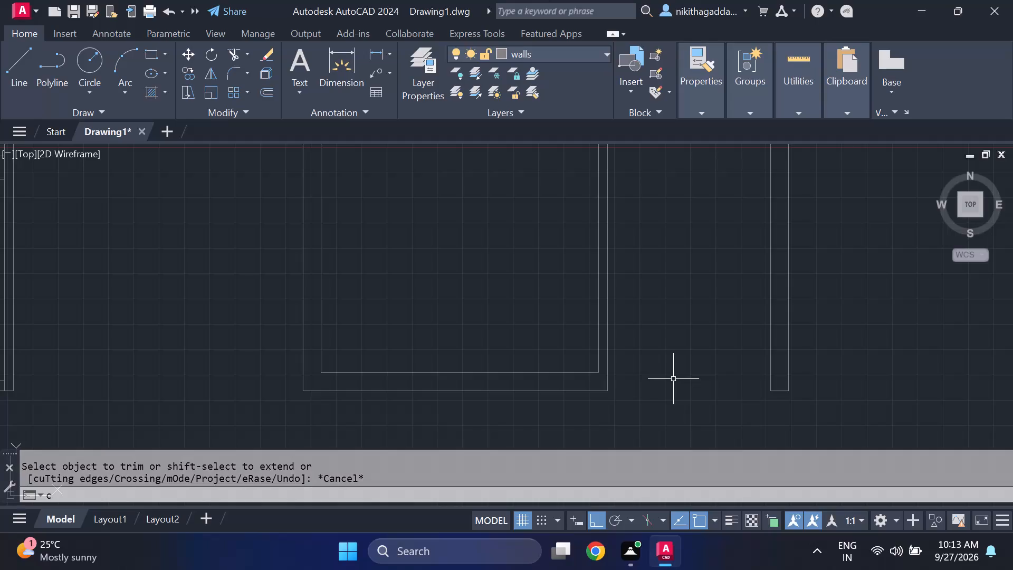
type("olor")
key("Return")
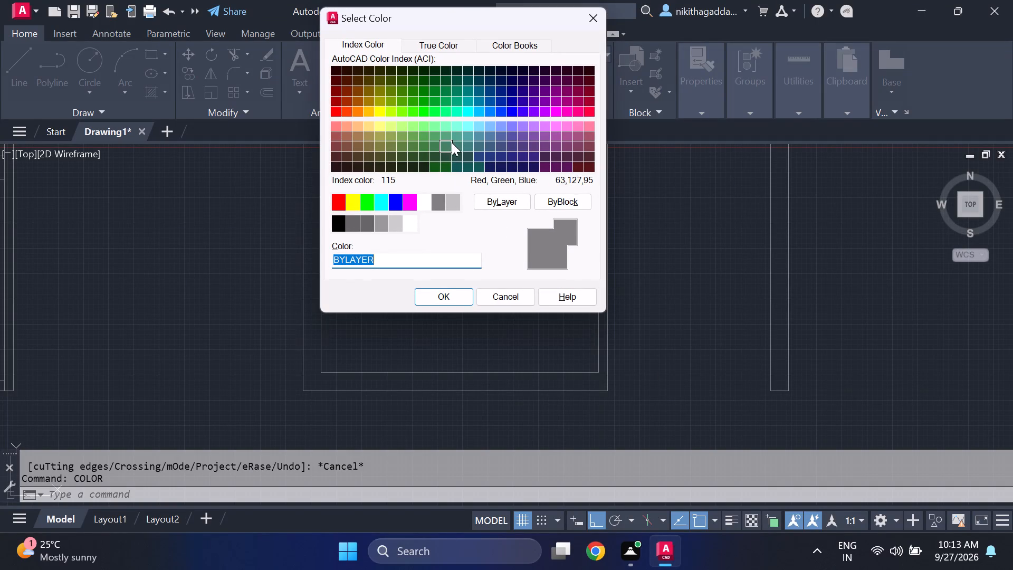
left_click(471, 113)
left_click(454, 297)
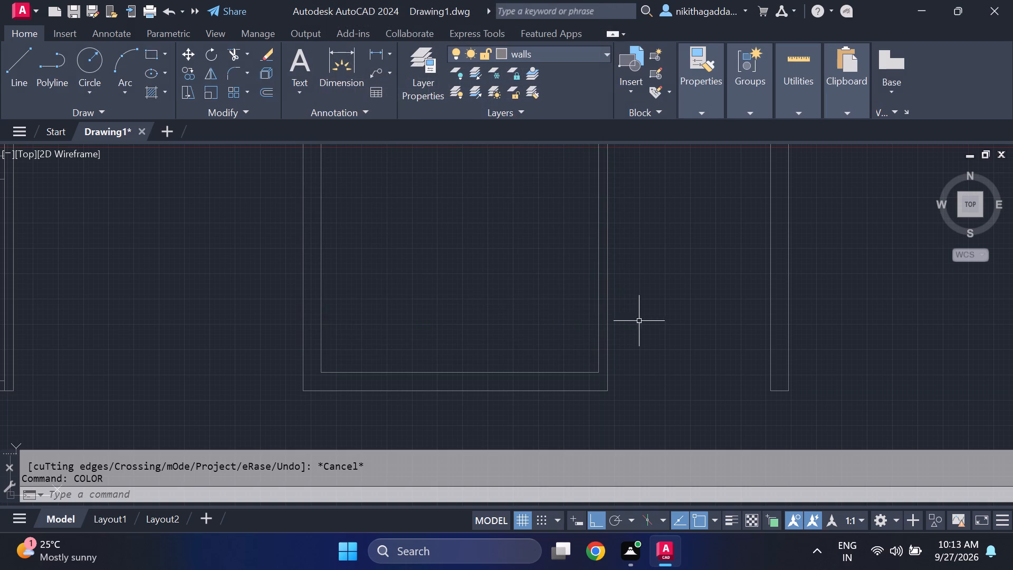
Draw a horizontal line across the southern opening's outer edge, from the vertical wall's lower corner to the east wall's inner corner.
key("l")
key("Return")
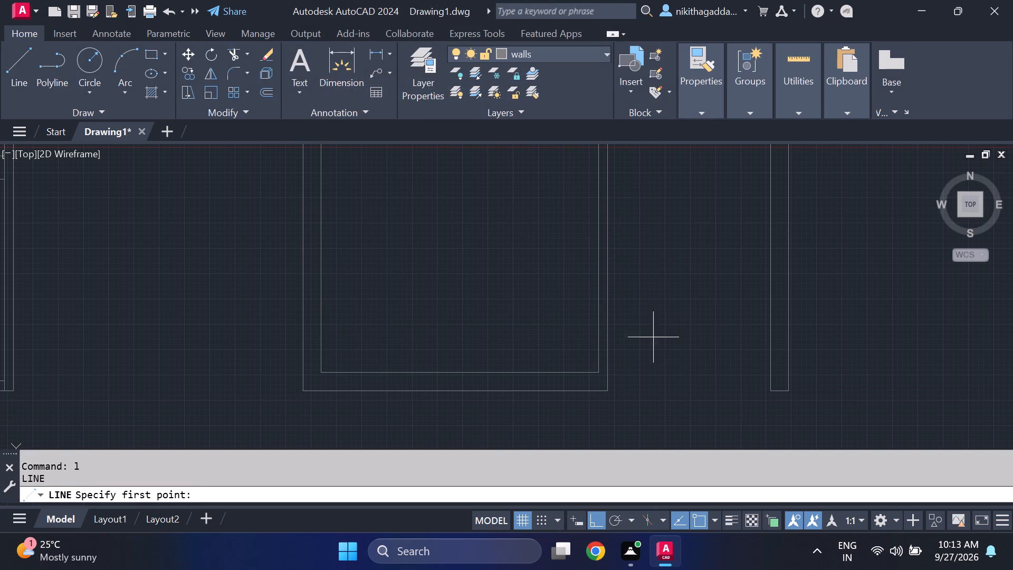
left_click(606, 390)
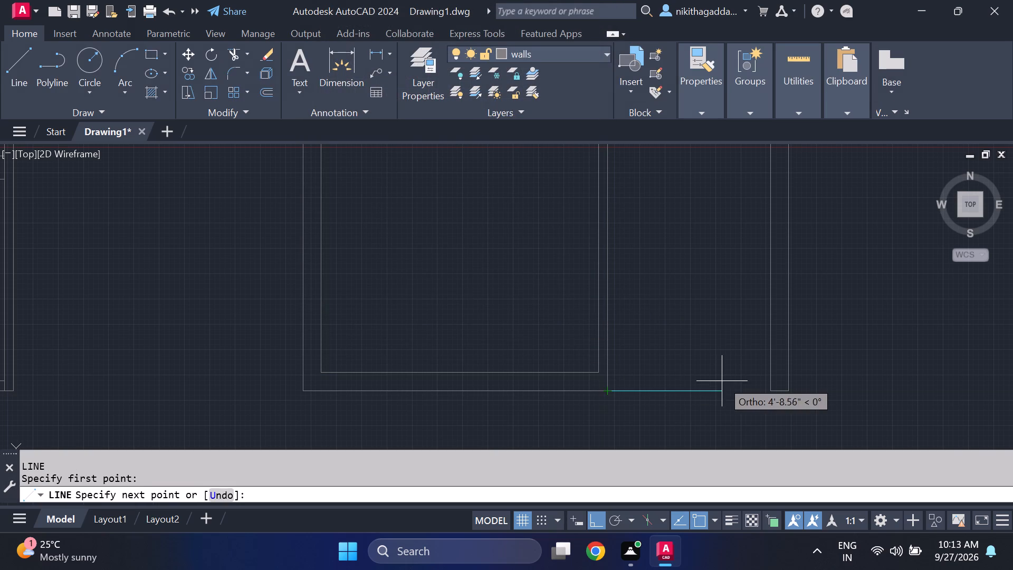
left_click(767, 391)
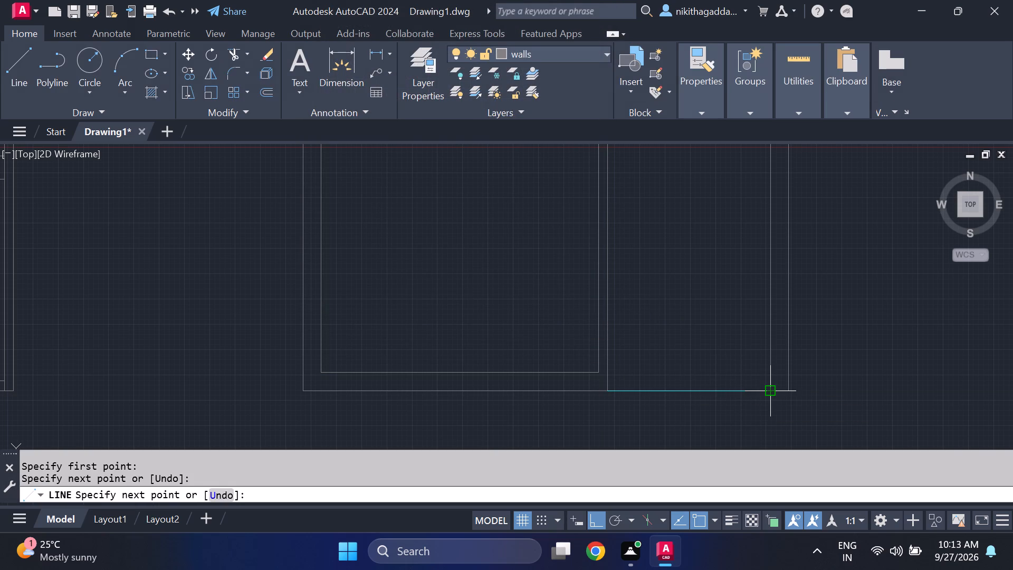
key("Escape")
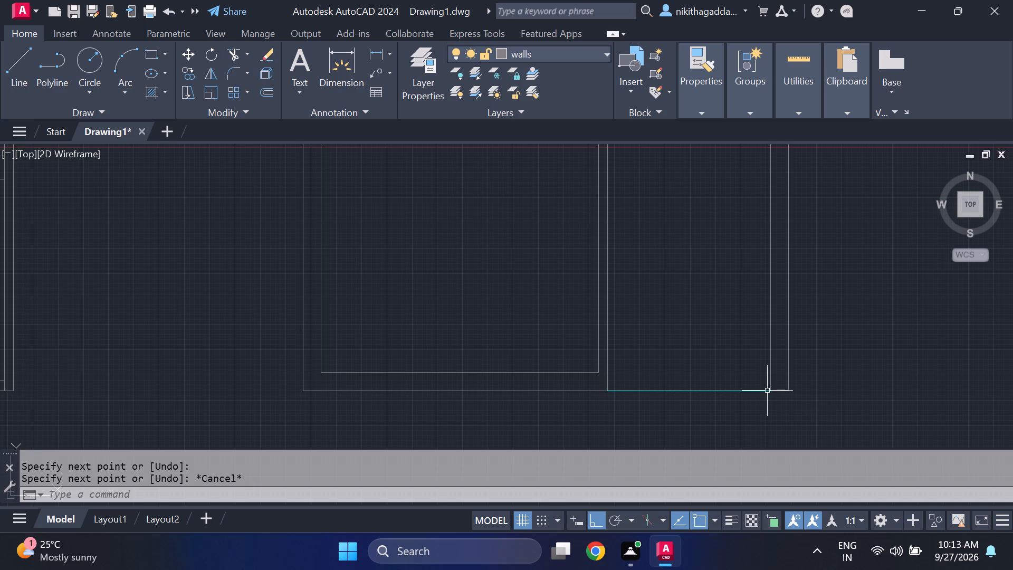
Draw a second horizontal line across the opening just north of the first, ending perpendicular to the east wall's inner face.
key("l")
key("Return")
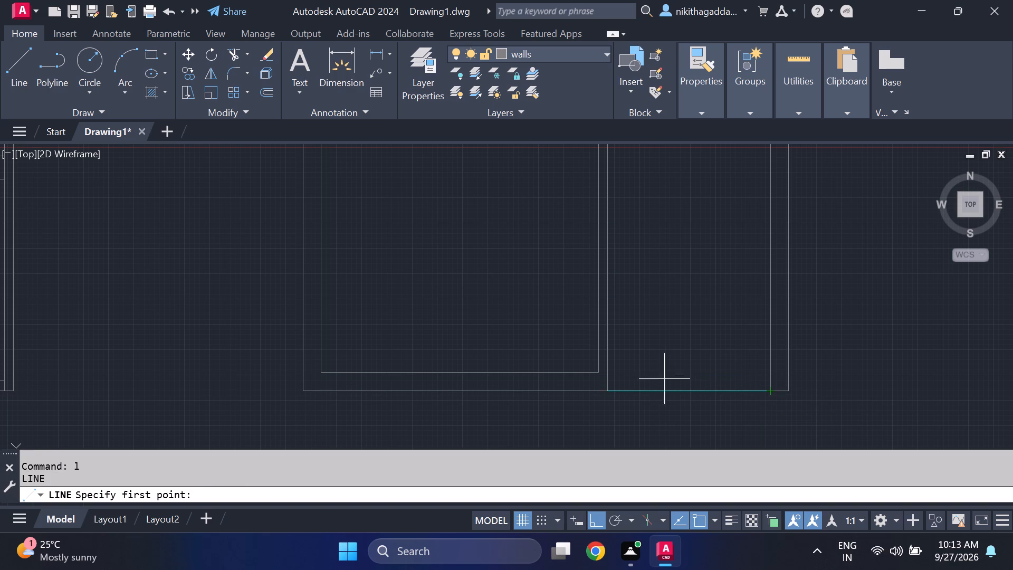
scroll(596, 392, "up", 1)
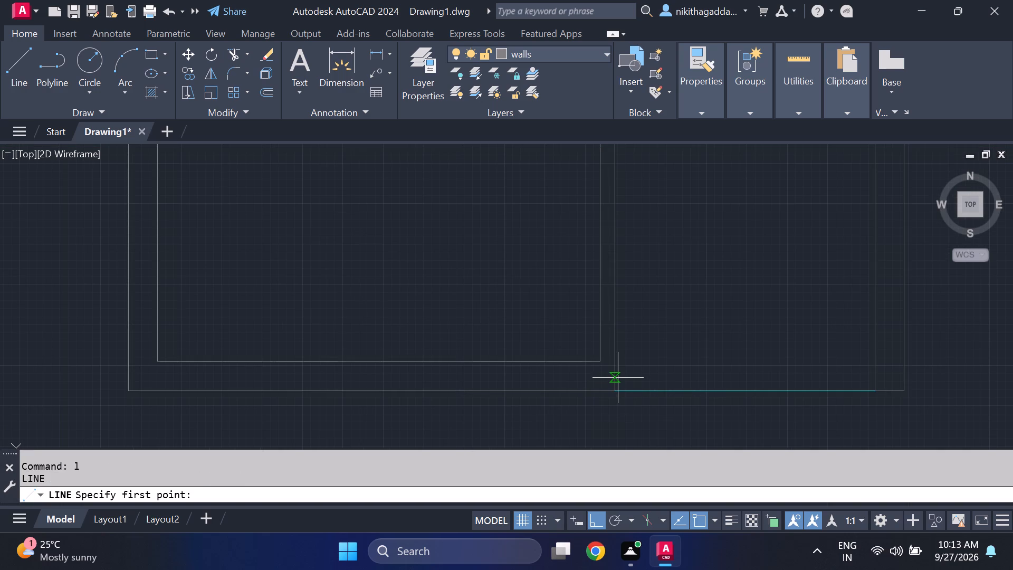
left_click(617, 382)
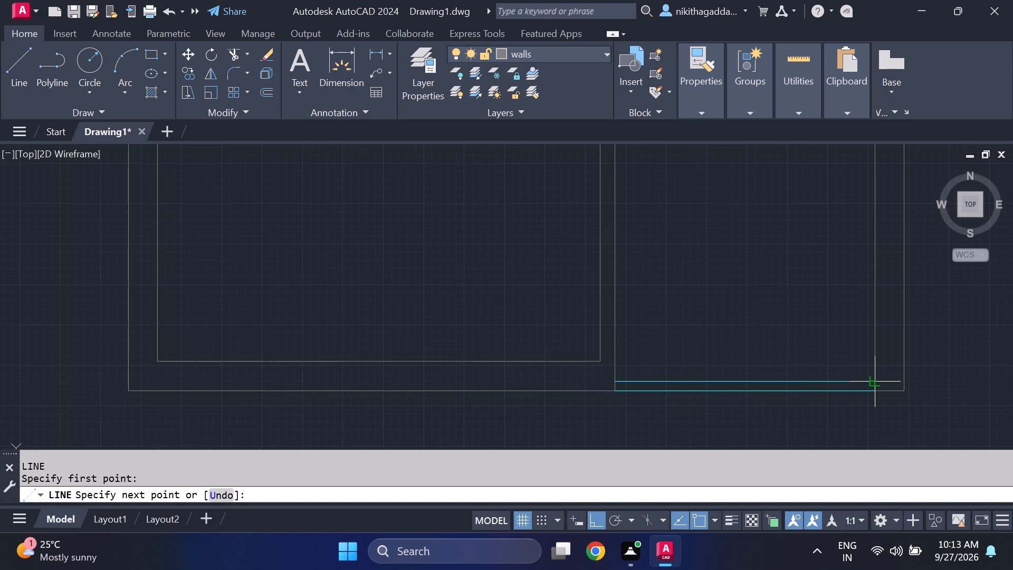
scroll(870, 376, "down", 2)
scroll(871, 377, "up", 3)
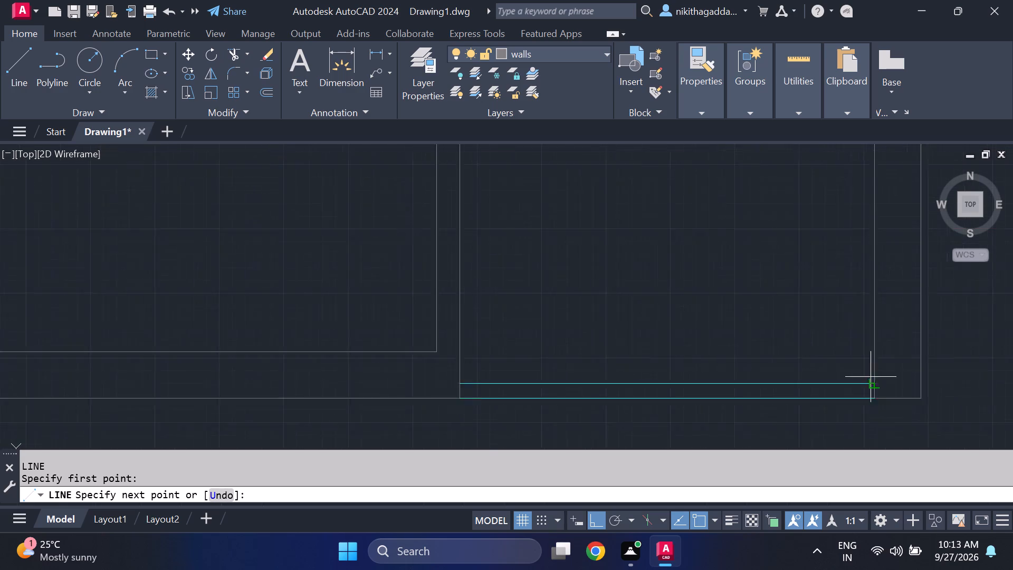
scroll(870, 377, "up", 1)
left_click(881, 393)
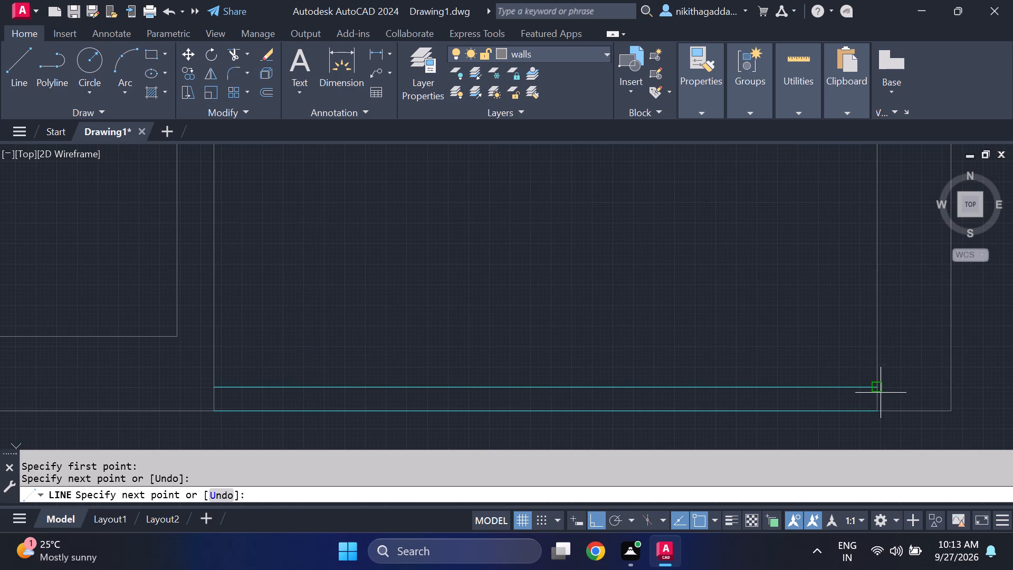
key("Escape")
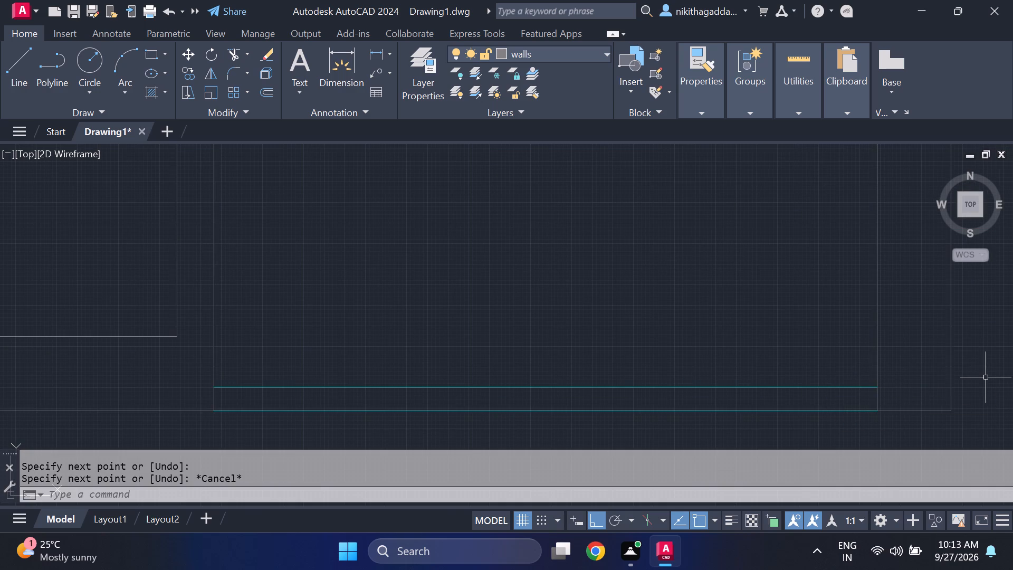
Hatch the narrow strip between the two cyan lines with the SOLID pattern in Cyan.
scroll(719, 353, "down", 3)
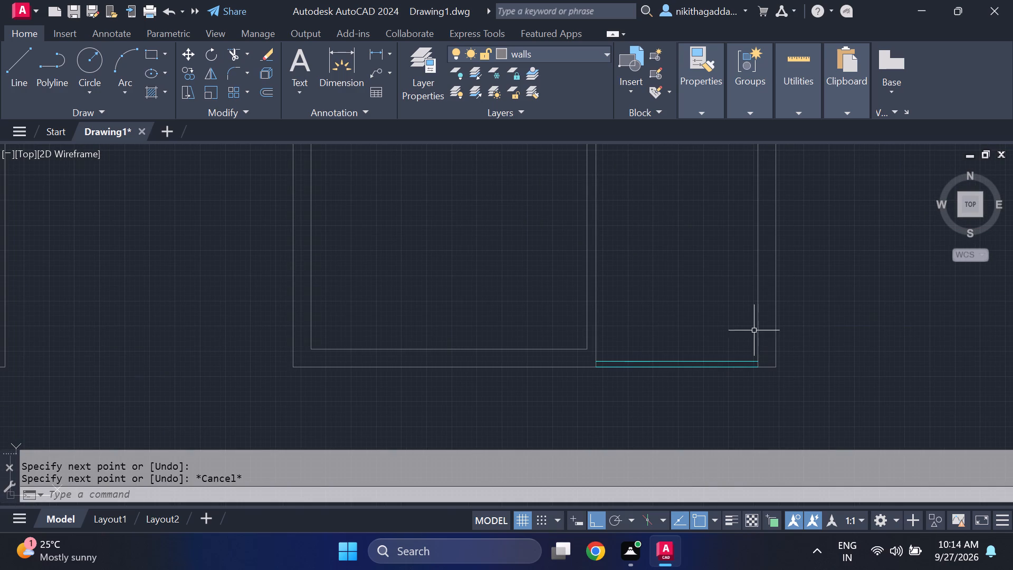
middle_click_drag(723, 322, 712, 368)
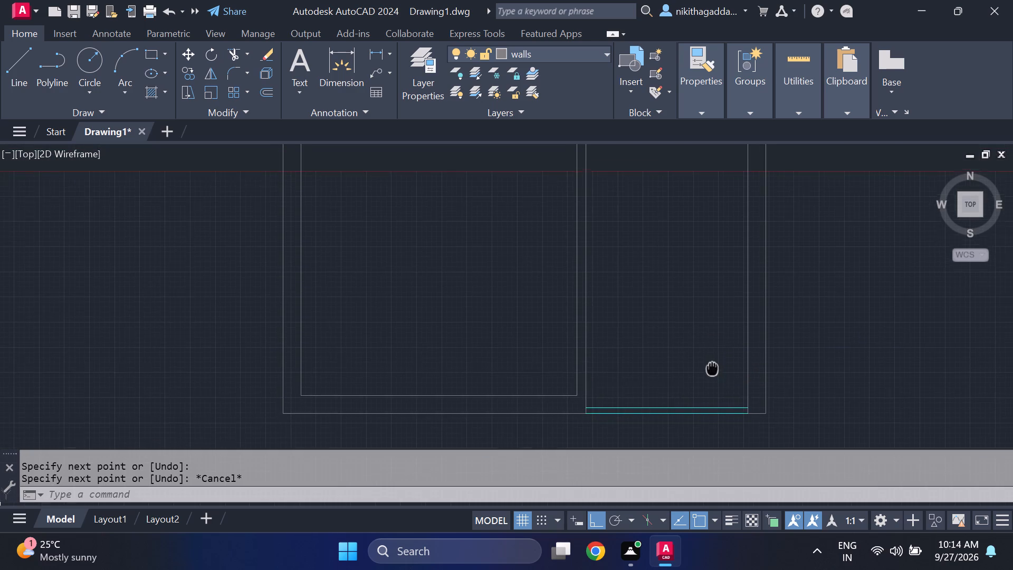
middle_click_drag(712, 368, 702, 320)
type("colo")
key("Escape")
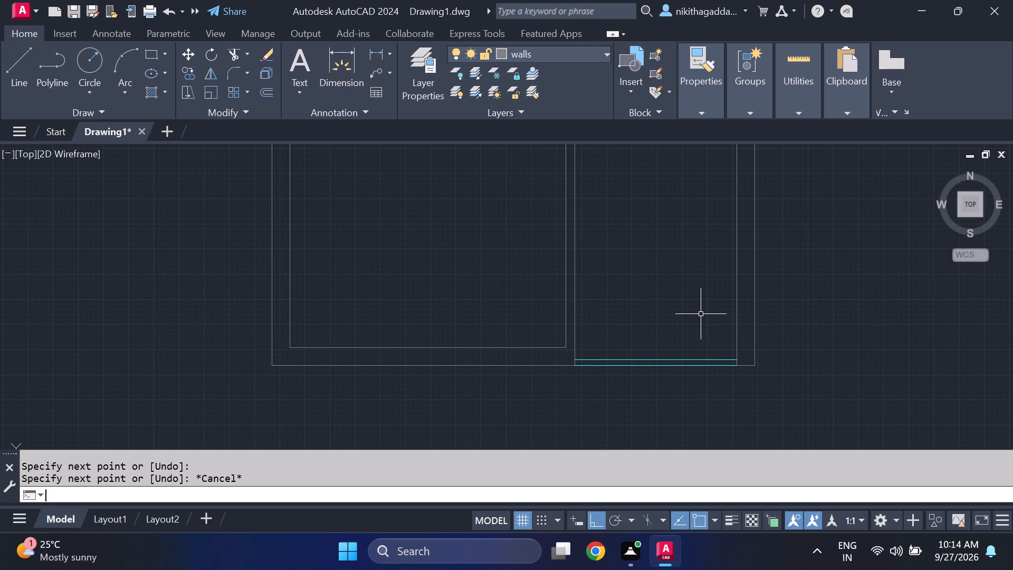
type("hatch")
key("Return")
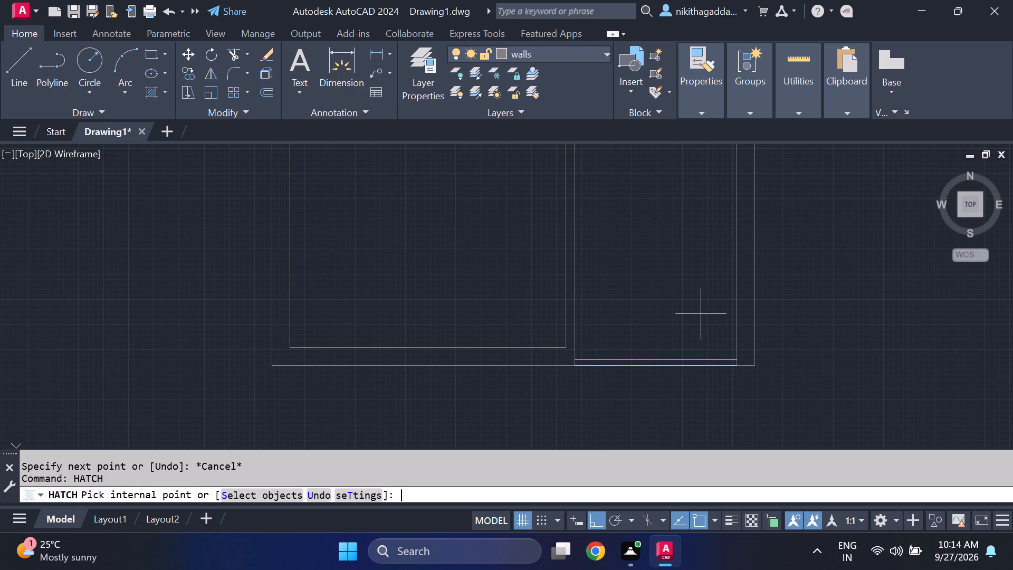
left_click(488, 76)
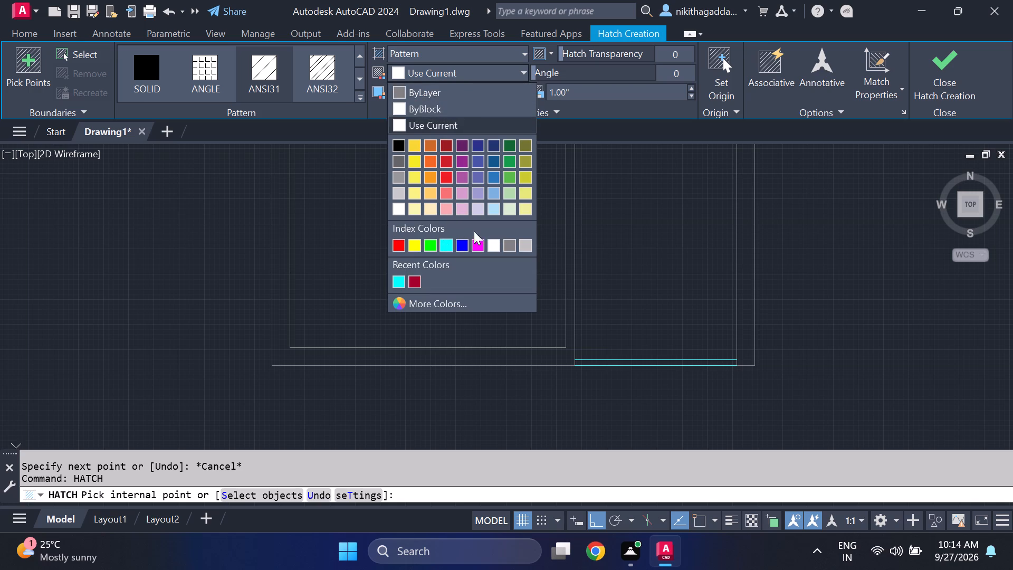
left_click(444, 245)
left_click(609, 362)
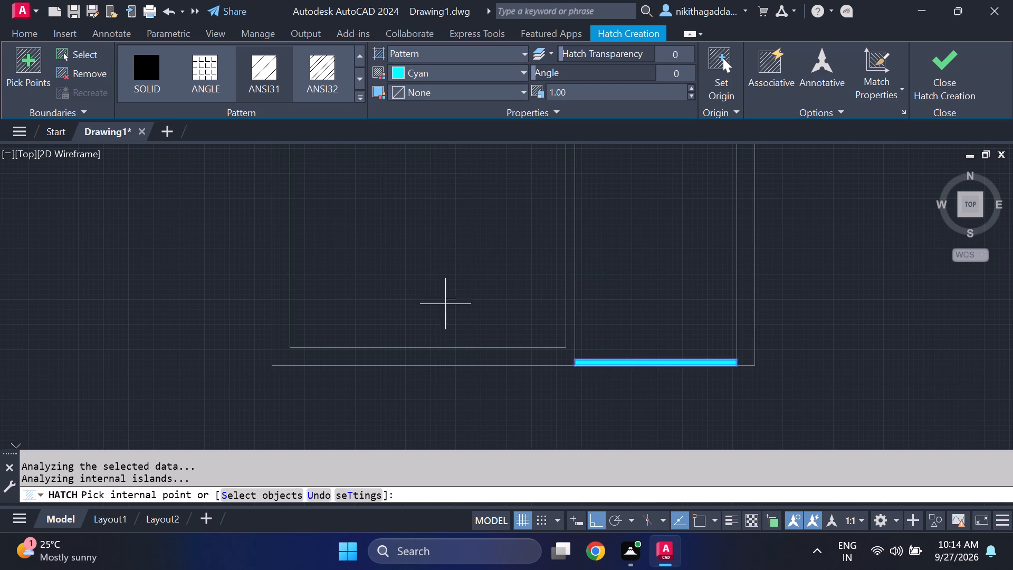
left_click(150, 77)
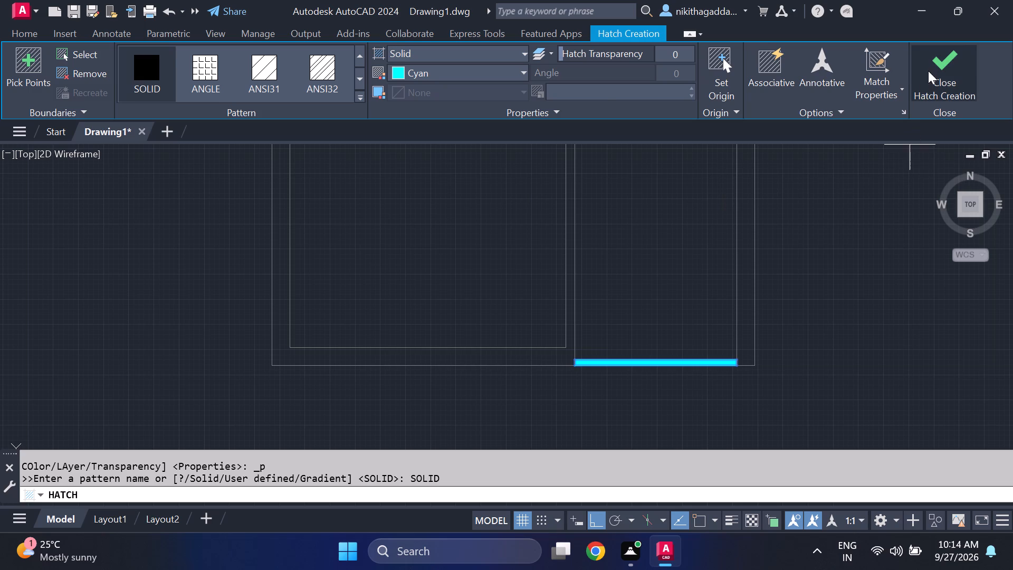
left_click(928, 70)
Set the current object colour back to ByLayer.
scroll(641, 347, "down", 2)
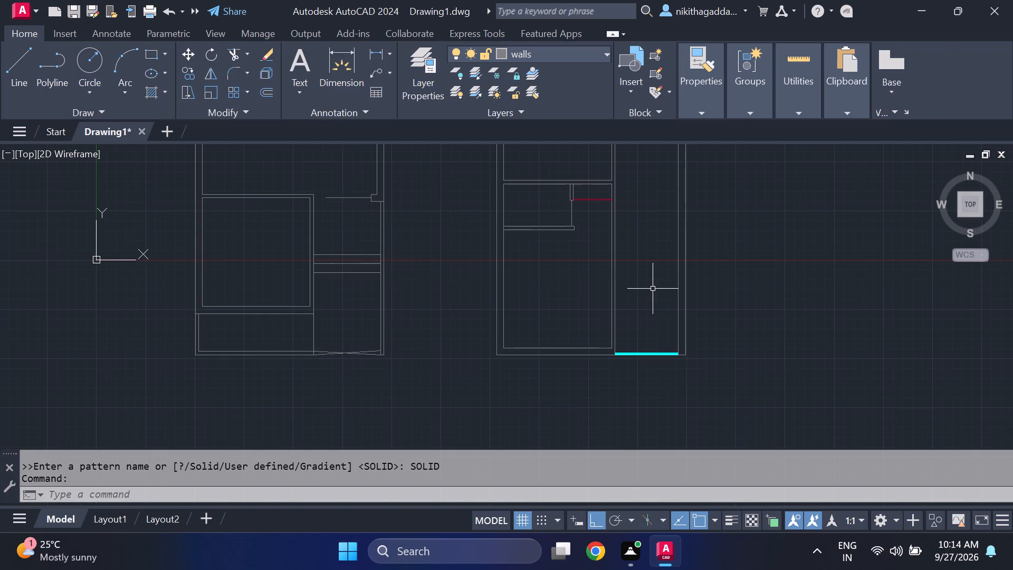
key("Escape")
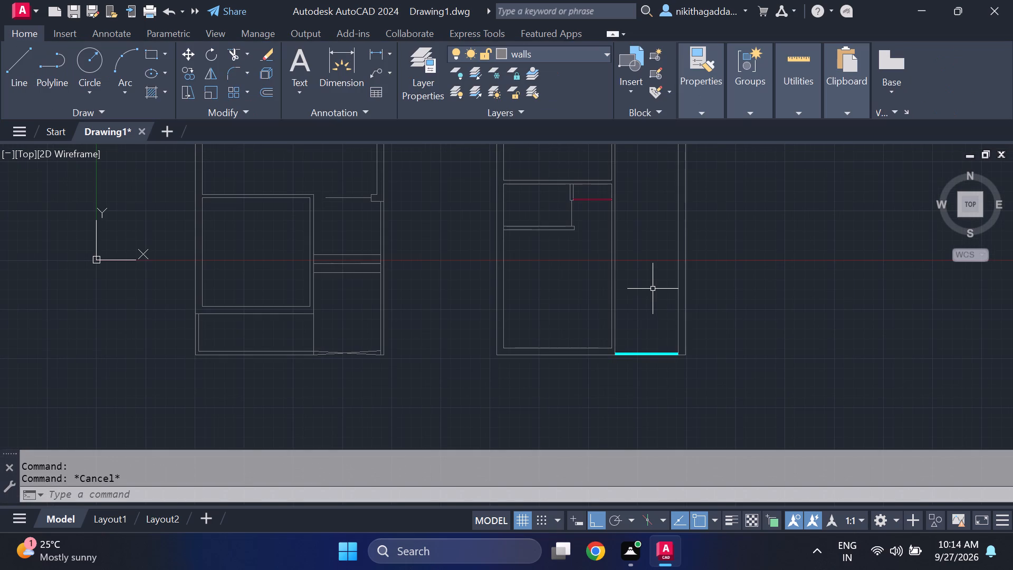
scroll(670, 281, "up", 3)
middle_click_drag(623, 347, 623, 335)
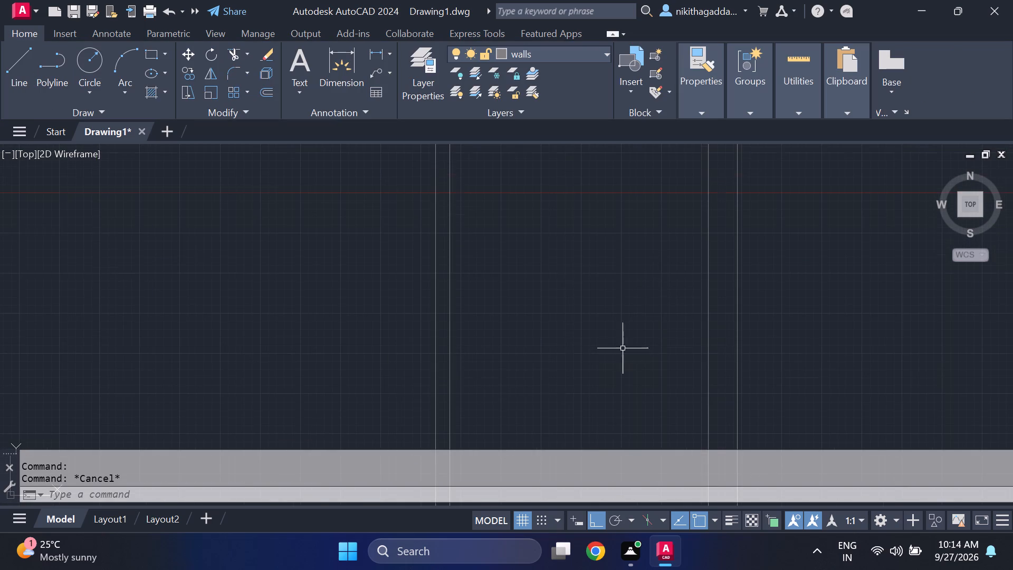
middle_click_drag(623, 335, 630, 181)
scroll(635, 222, "down", 2)
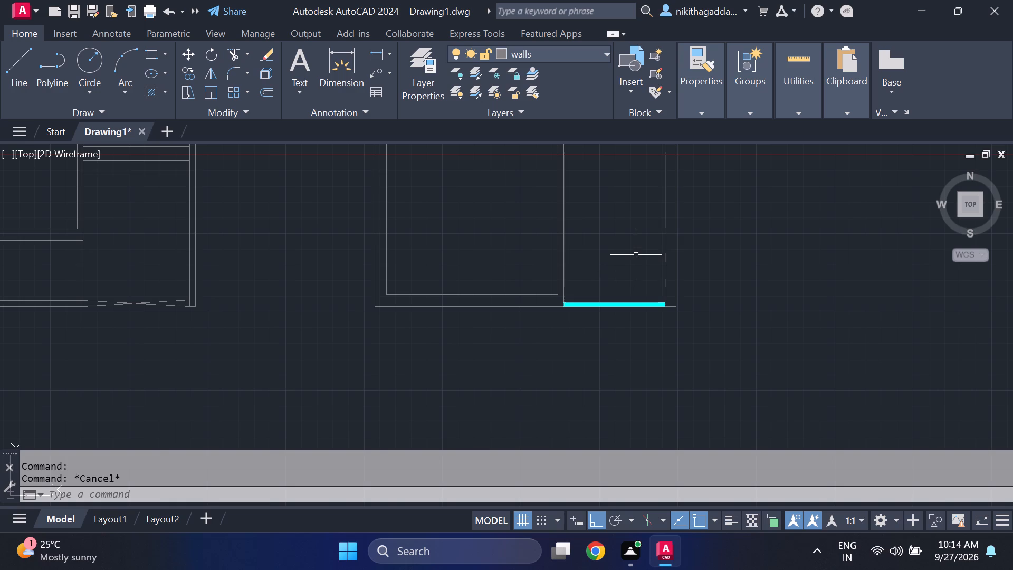
type("color")
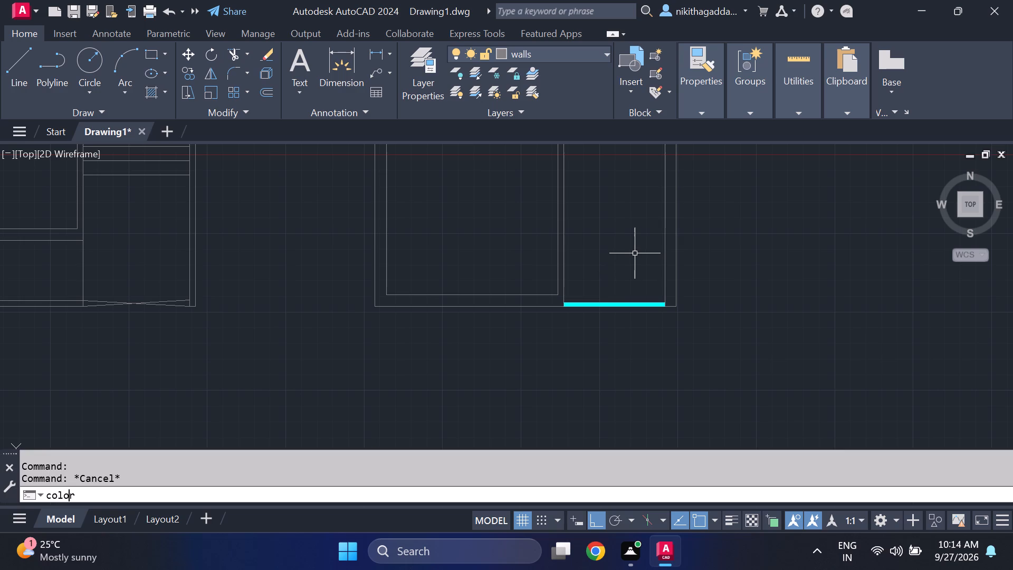
key("Return")
left_click(529, 195)
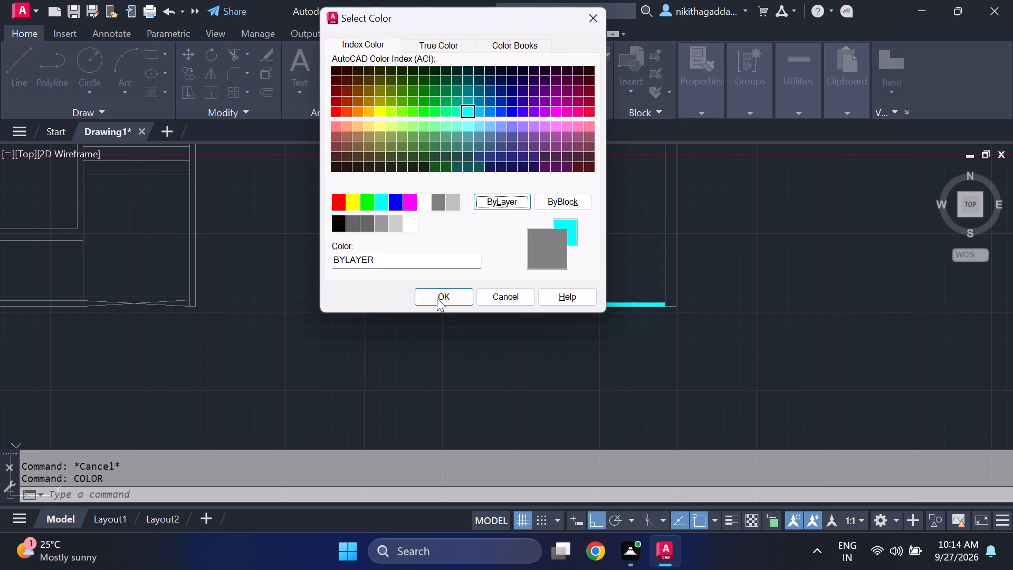
left_click(437, 298)
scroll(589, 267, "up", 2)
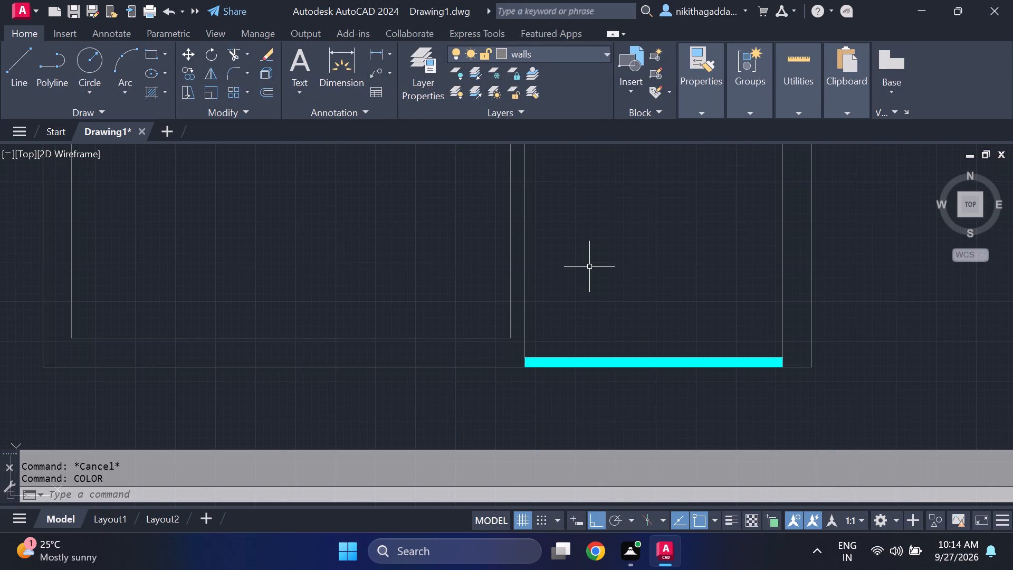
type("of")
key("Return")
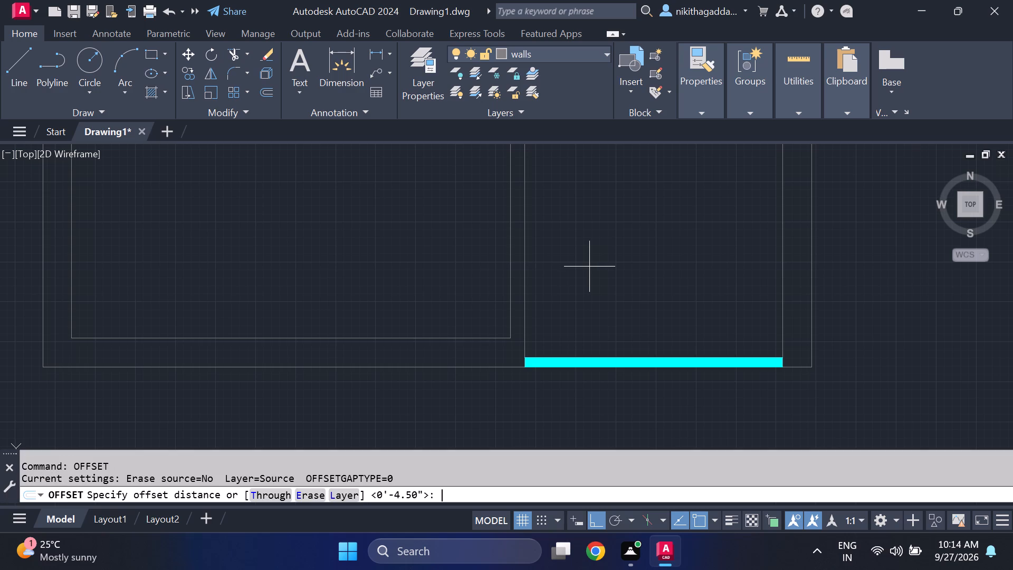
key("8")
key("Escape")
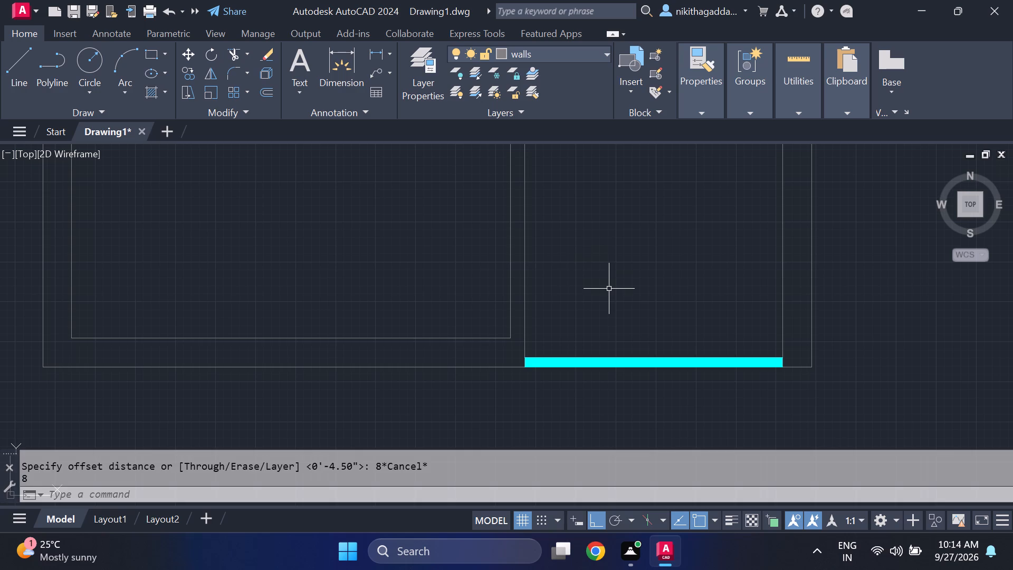
Offset the vertical wall line at the hatched opening's west end 7' to the east.
type("of")
key("Return")
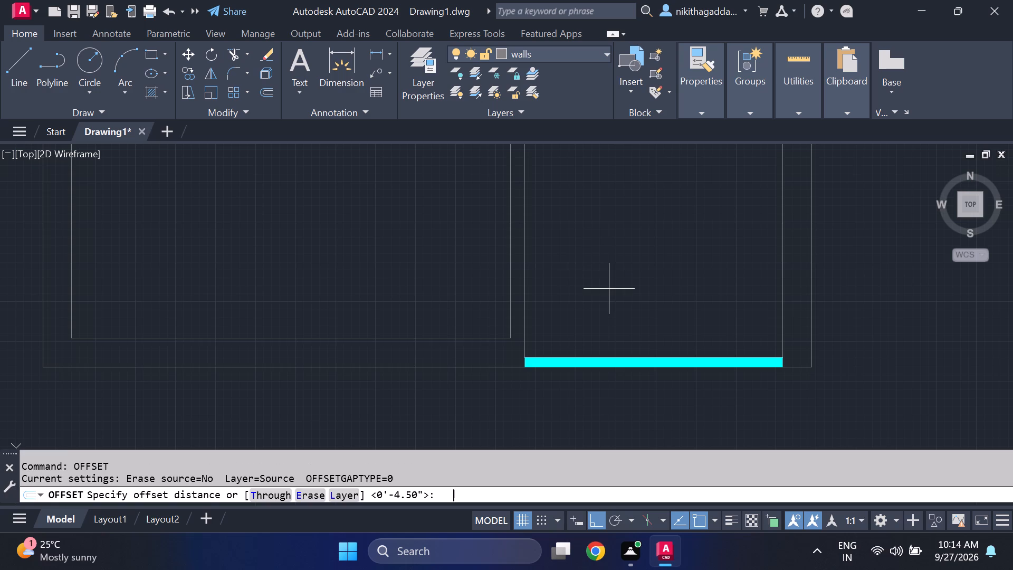
type("7'")
key("Return")
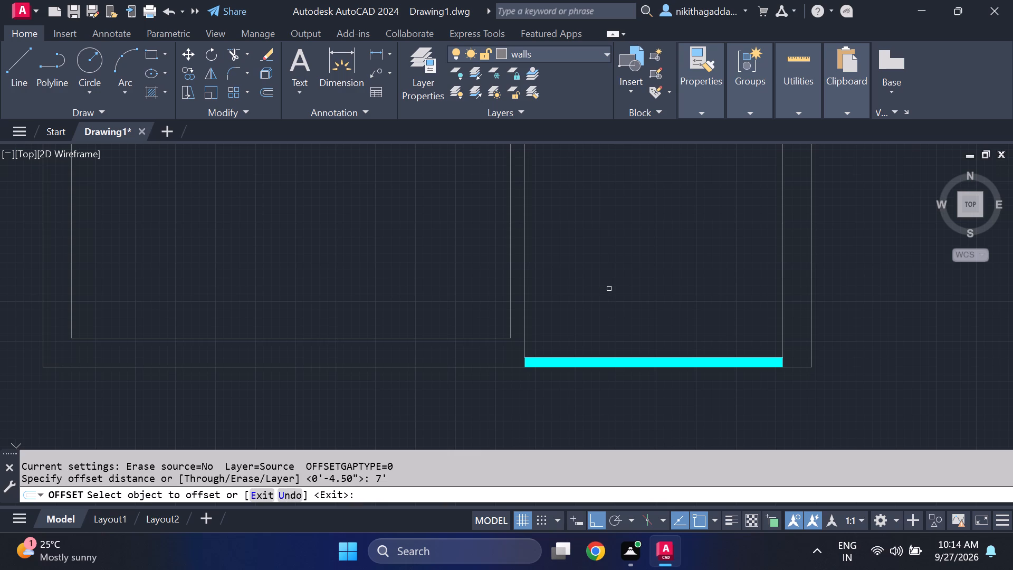
left_click(525, 248)
left_click(722, 233)
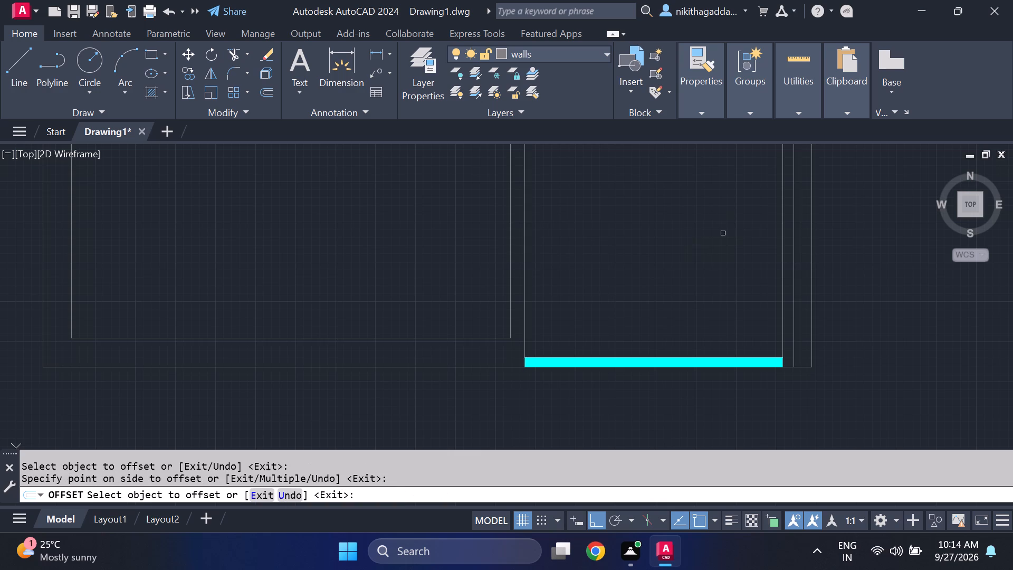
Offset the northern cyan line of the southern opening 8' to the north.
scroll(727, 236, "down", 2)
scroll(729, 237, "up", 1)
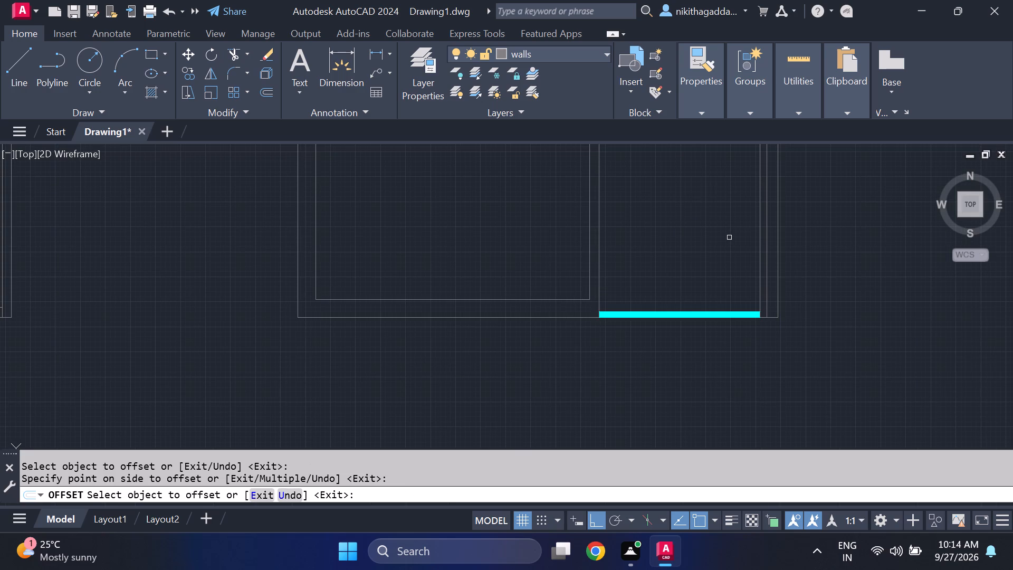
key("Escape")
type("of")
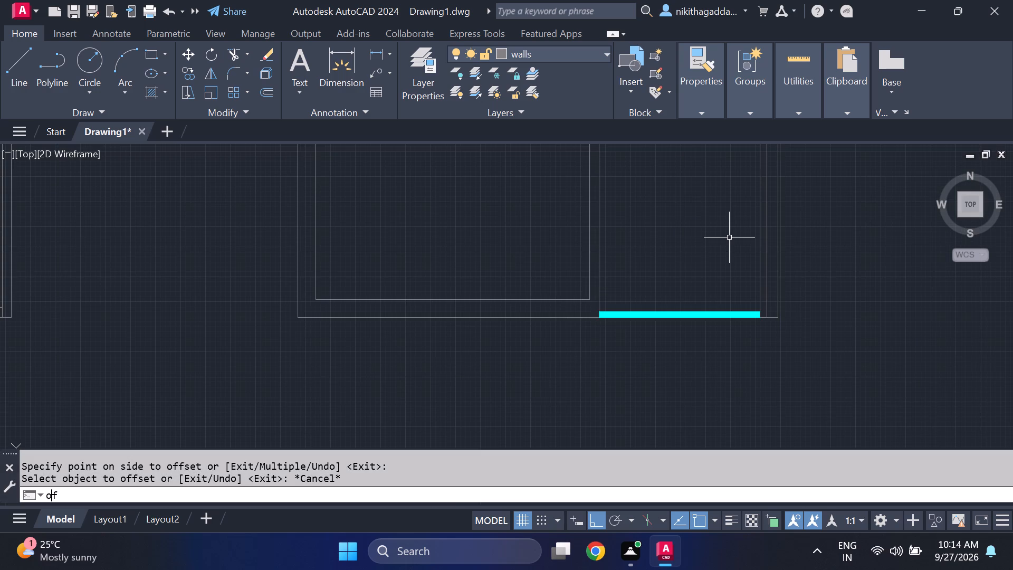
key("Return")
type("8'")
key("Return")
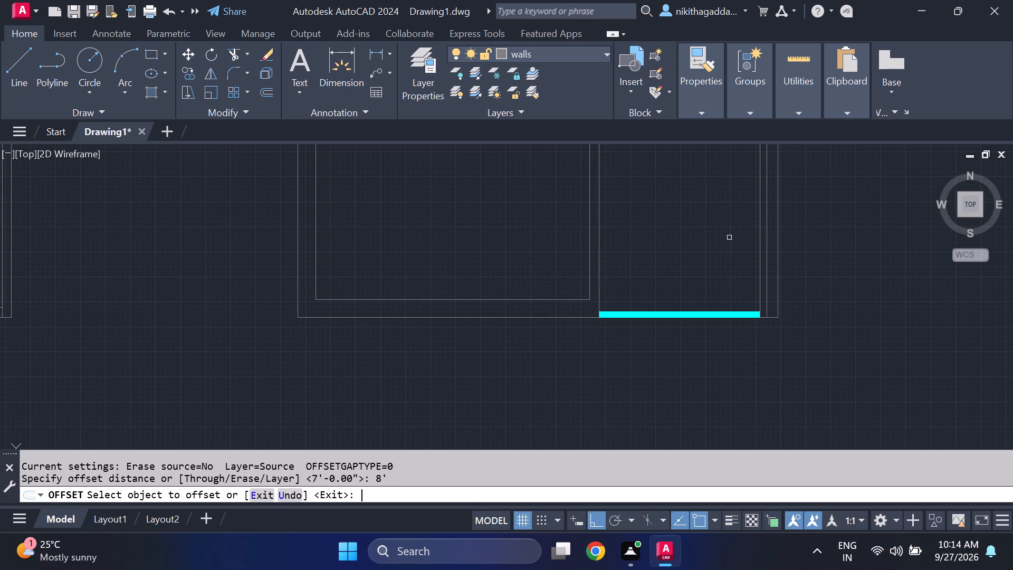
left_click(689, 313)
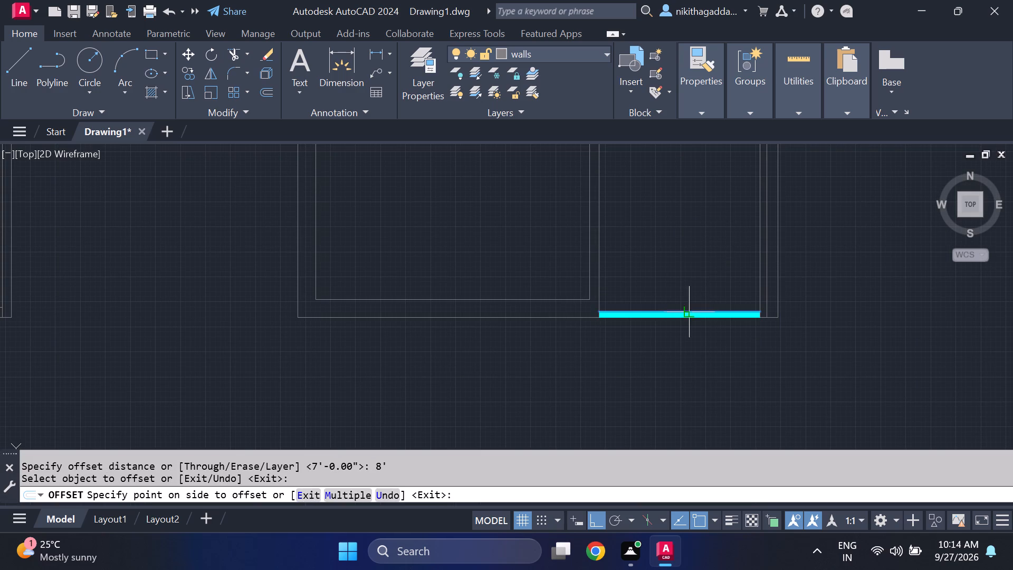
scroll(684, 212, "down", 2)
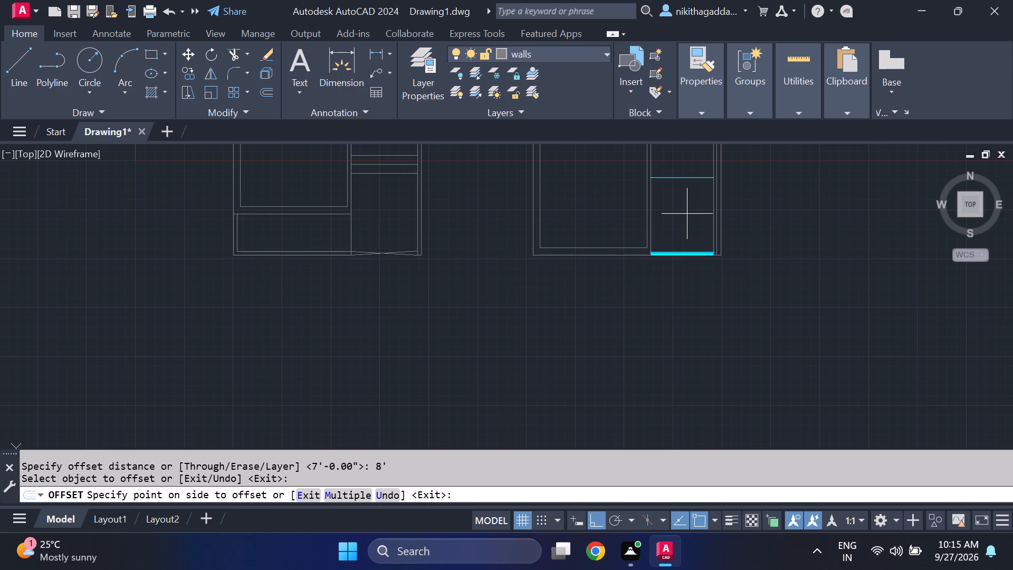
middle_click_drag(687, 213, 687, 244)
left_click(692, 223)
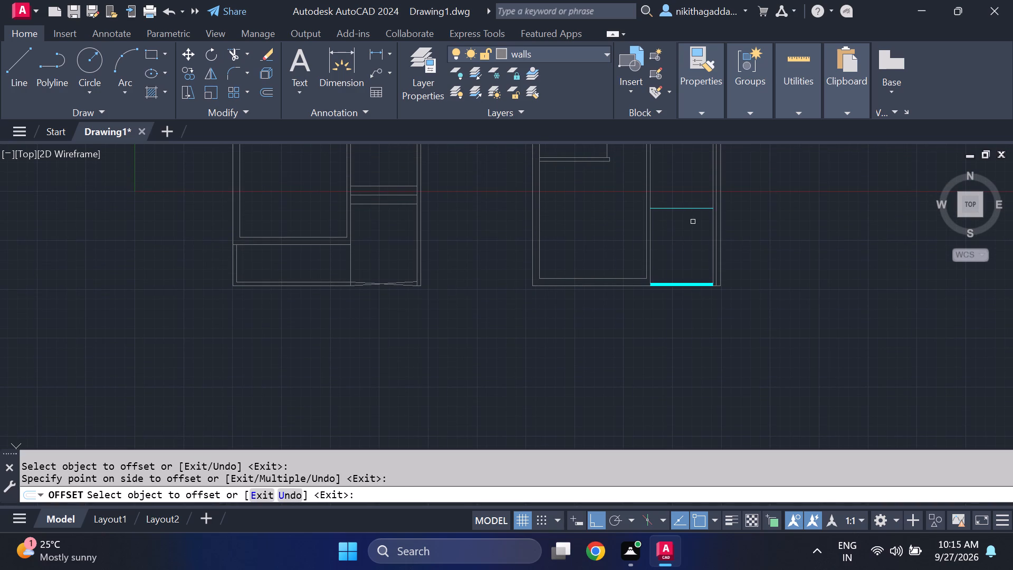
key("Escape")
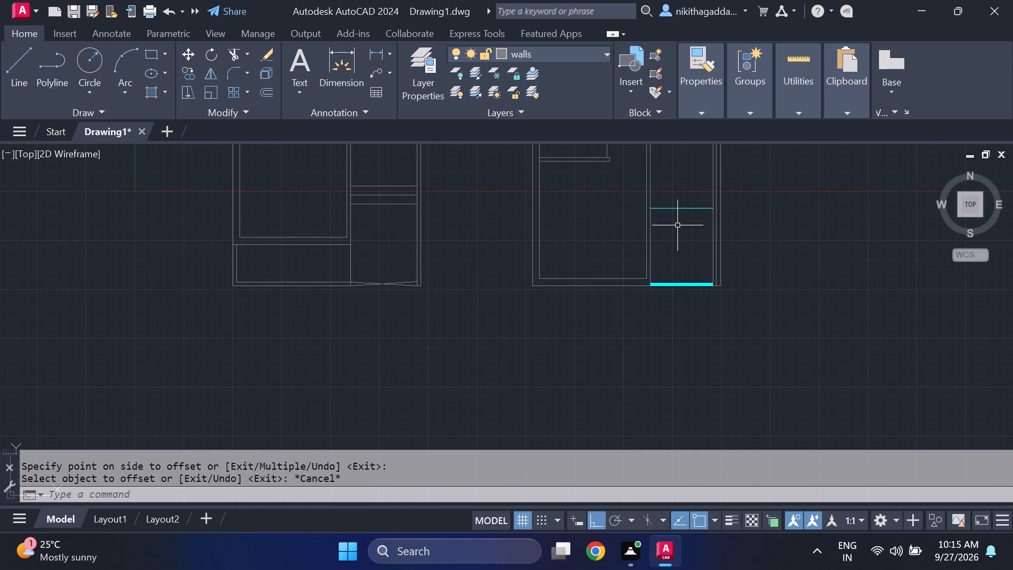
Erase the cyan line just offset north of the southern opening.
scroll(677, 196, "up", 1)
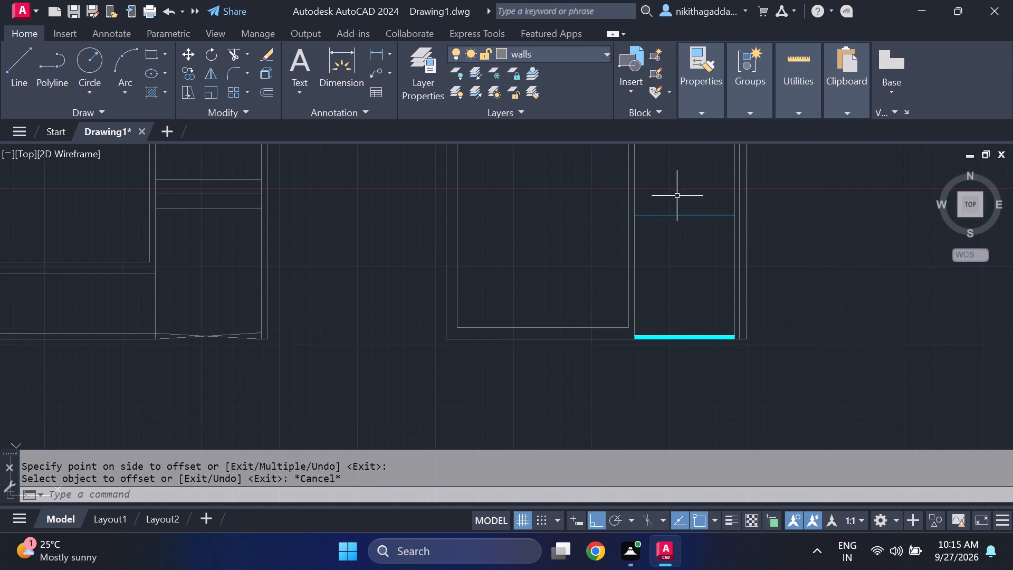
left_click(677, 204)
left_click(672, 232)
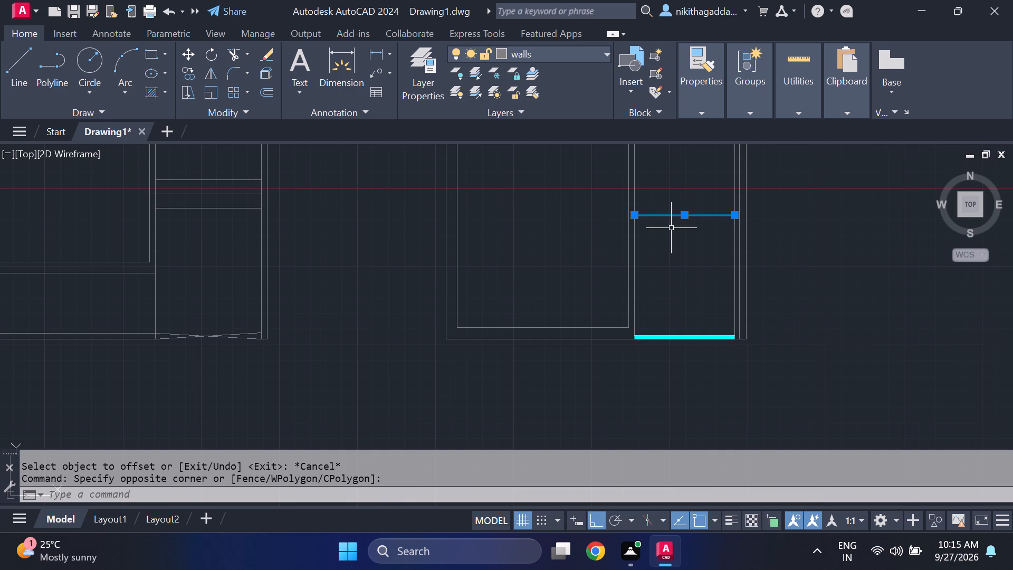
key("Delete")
Erase the cyan line along the northern edge of the southern opening's solid fill.
scroll(643, 351, "up", 3)
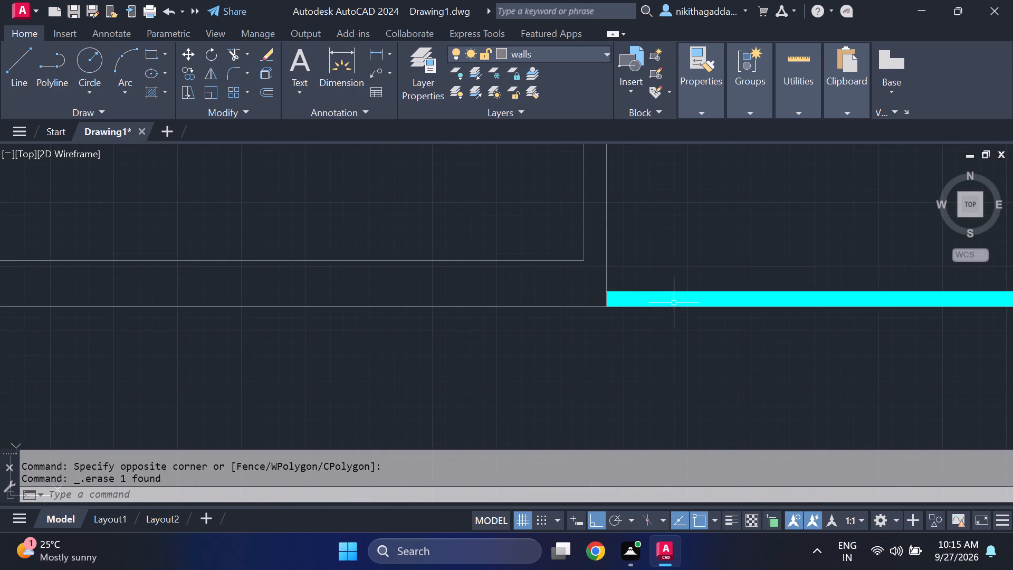
scroll(673, 290, "up", 2)
scroll(524, 291, "up", 1)
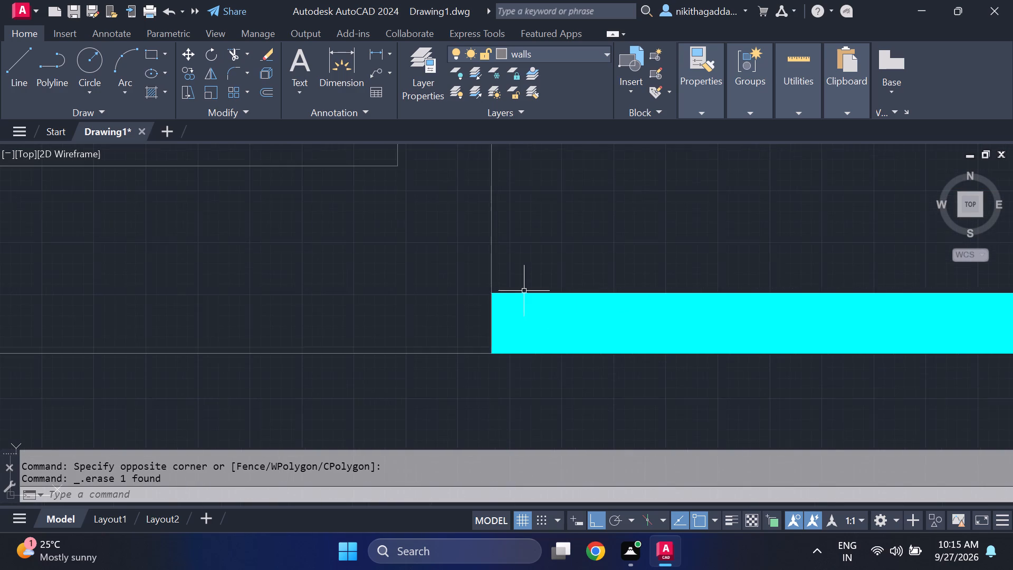
scroll(524, 291, "up", 1)
left_click(519, 294)
key("Delete")
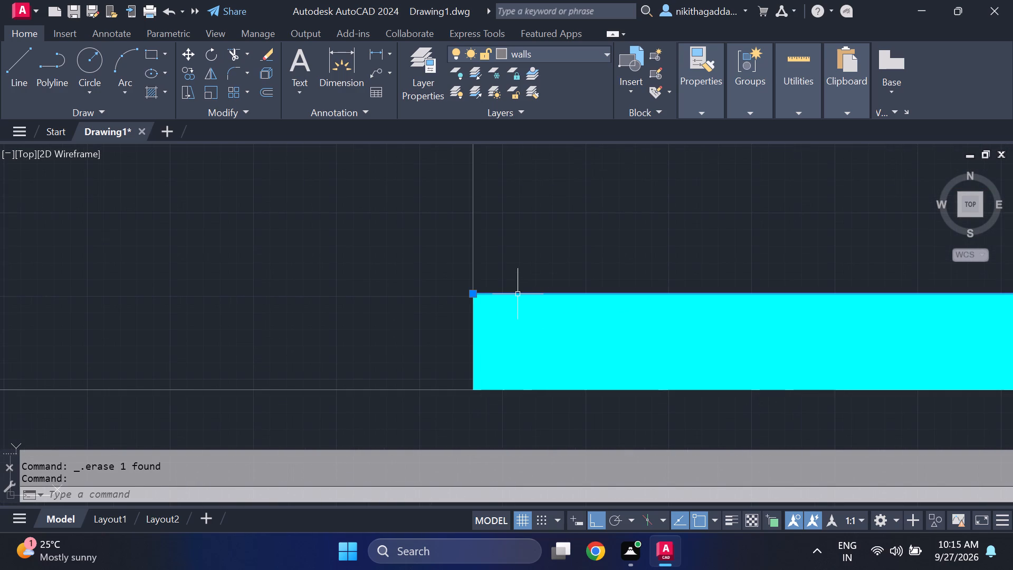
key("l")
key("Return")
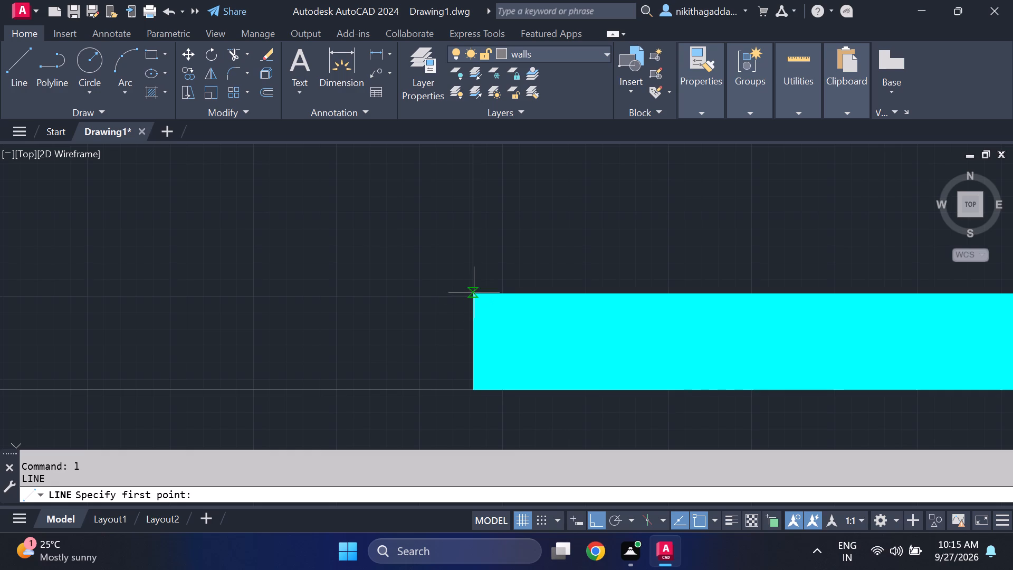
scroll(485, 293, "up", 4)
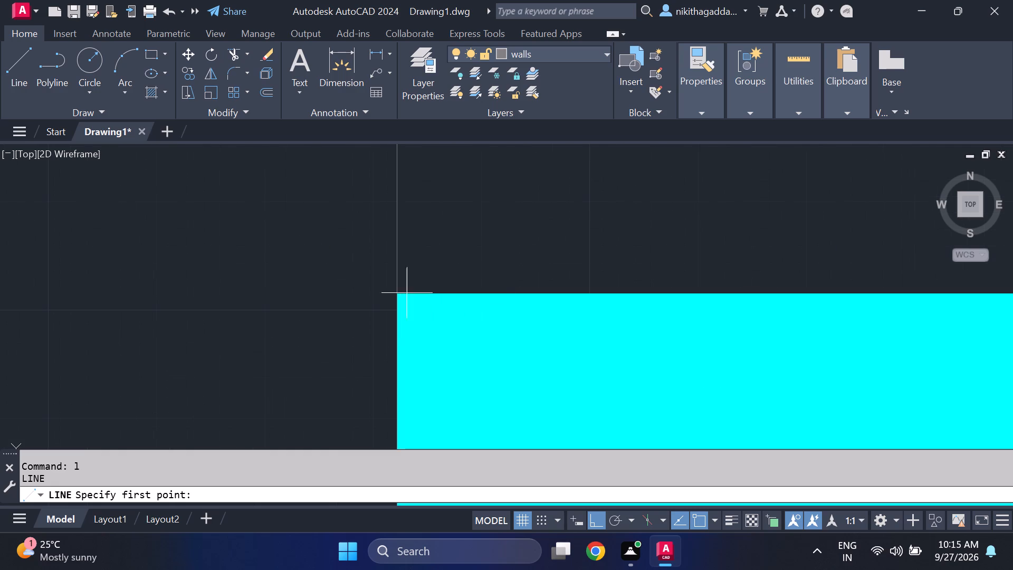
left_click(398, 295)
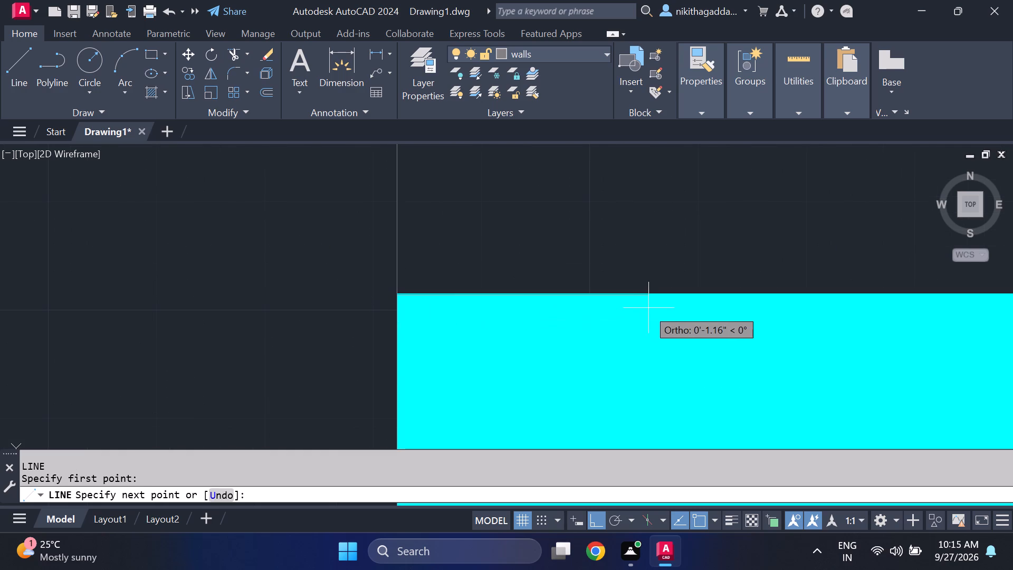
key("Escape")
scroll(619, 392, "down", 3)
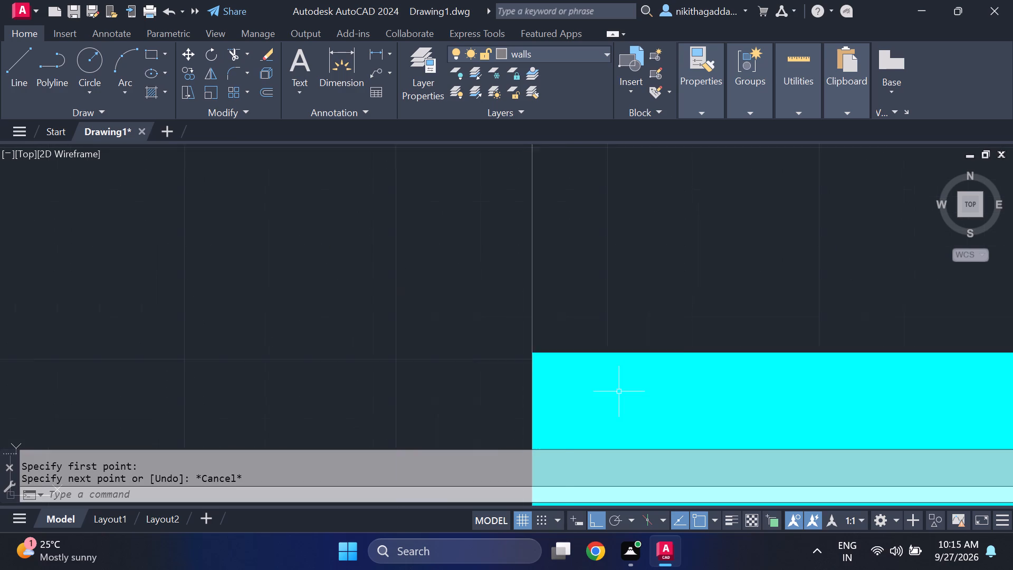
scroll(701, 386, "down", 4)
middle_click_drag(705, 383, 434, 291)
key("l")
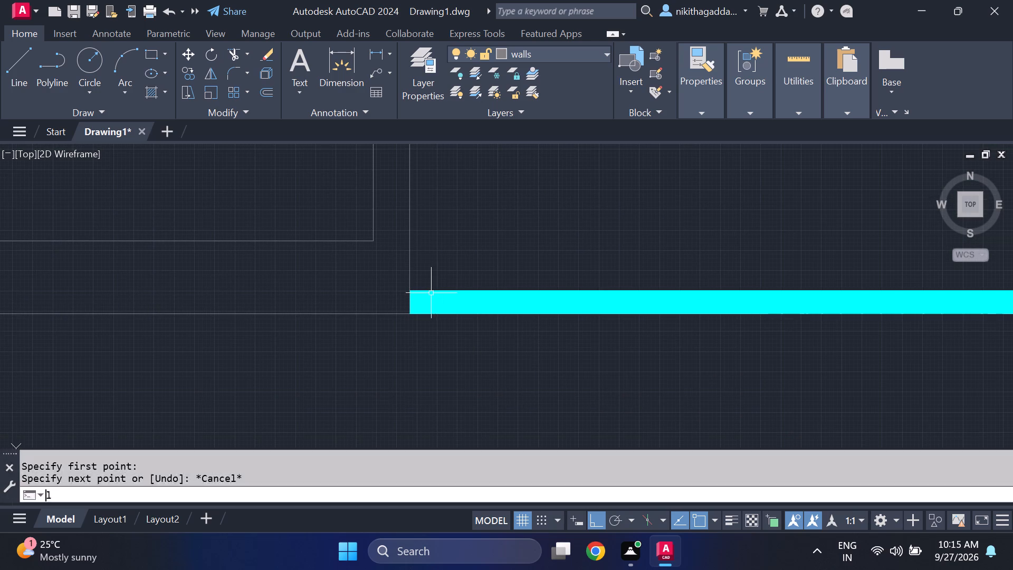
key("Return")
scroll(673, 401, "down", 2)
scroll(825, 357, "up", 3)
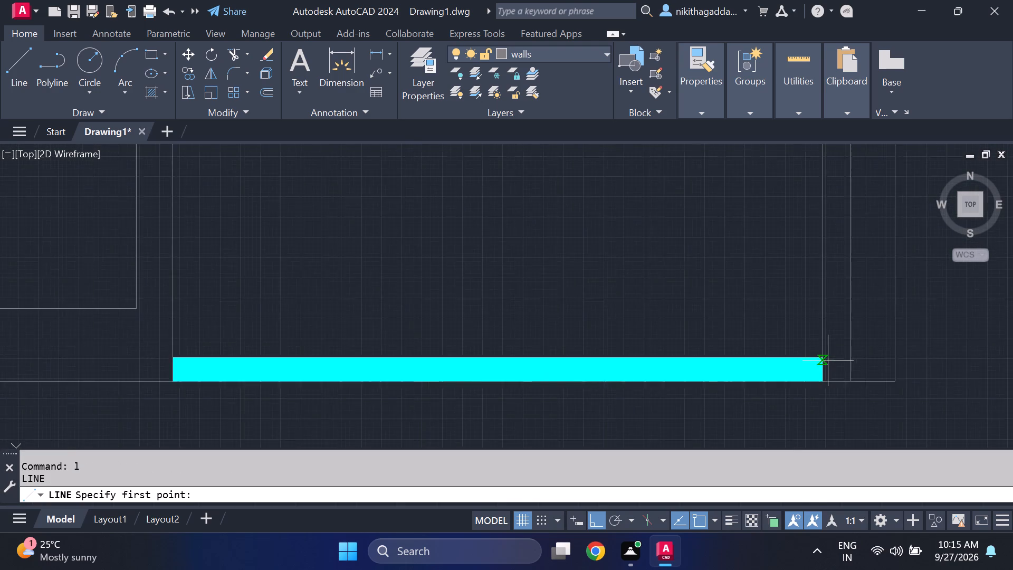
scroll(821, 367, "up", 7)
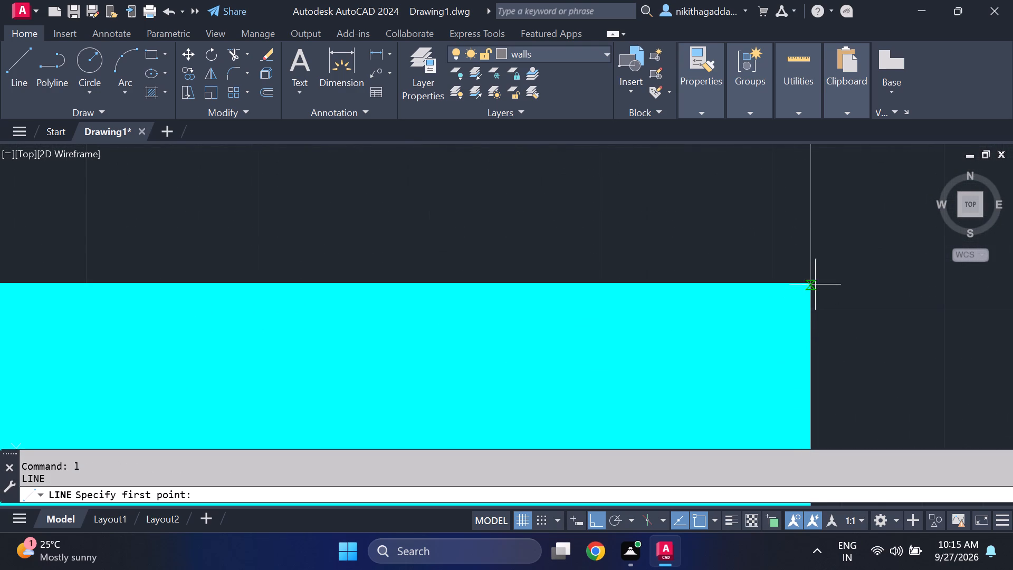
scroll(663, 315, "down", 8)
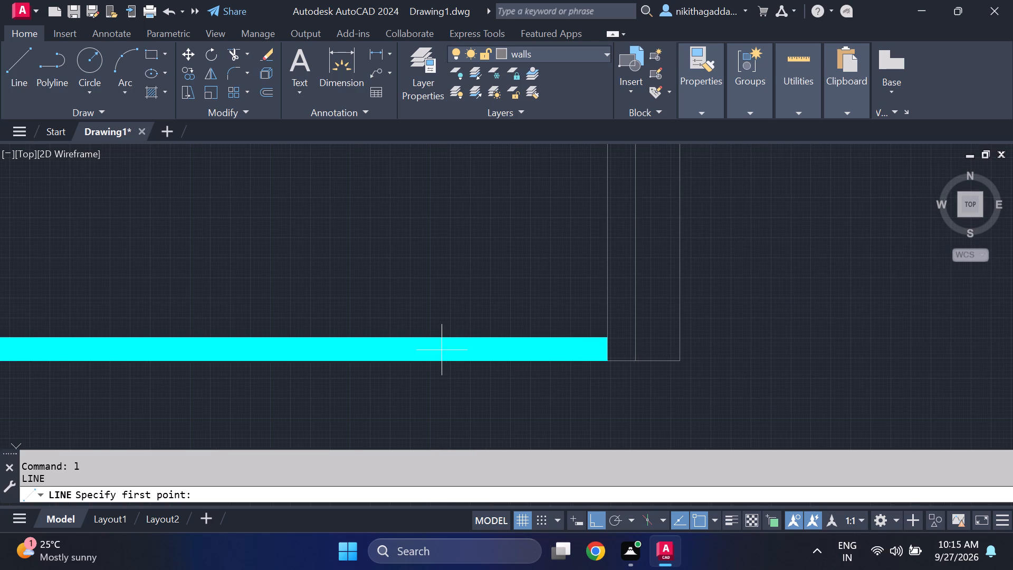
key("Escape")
Erase the solid cyan hatch in the southern opening and the cyan line along its southern edge.
left_click_drag(422, 291, 421, 296)
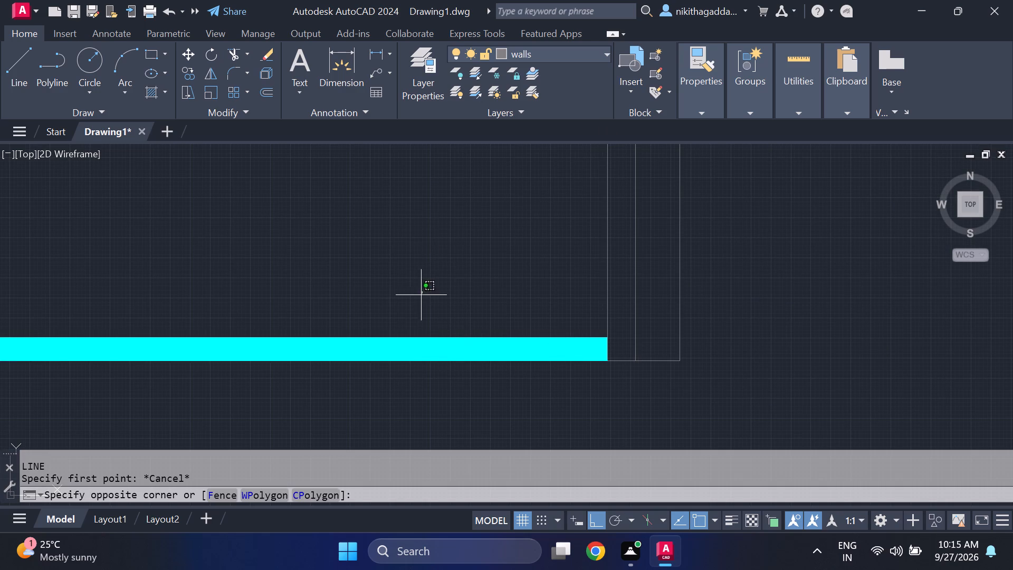
left_click_drag(421, 296, 416, 300)
left_click(309, 356)
key("Delete")
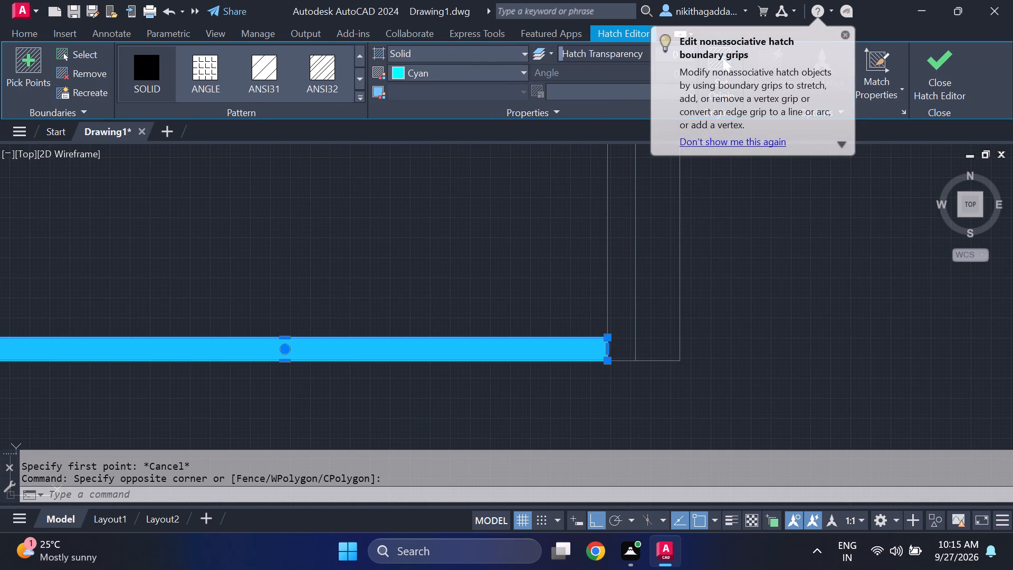
left_click(274, 362)
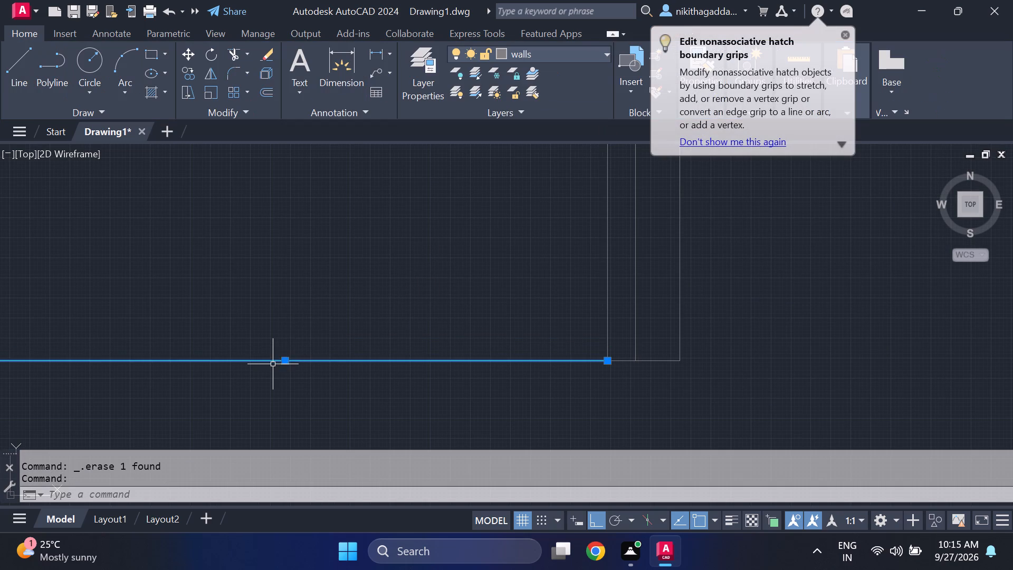
key("Delete")
Draw a horizontal line across the southern opening, from the west wall line's lower end to the east wall, flush with the outer face.
scroll(288, 369, "down", 3)
middle_click_drag(291, 377, 412, 385)
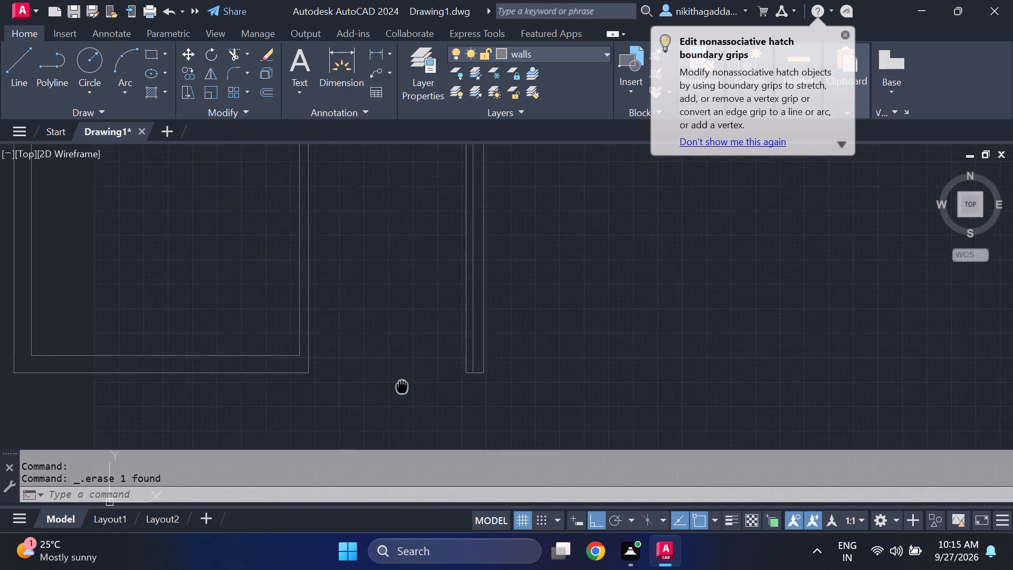
middle_click_drag(412, 385, 496, 373)
key("l")
key("Return")
scroll(427, 397, "up", 2)
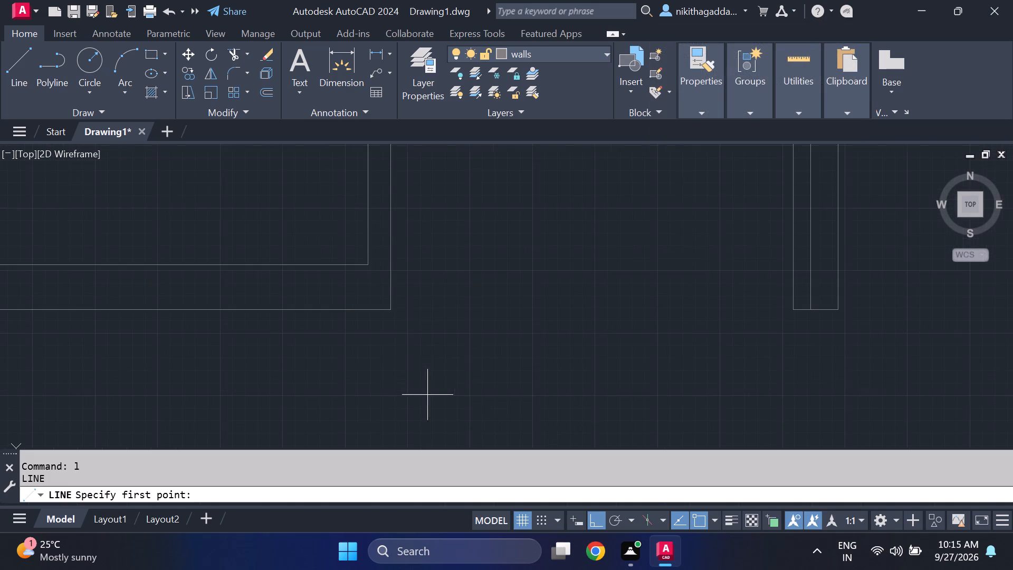
left_click(388, 311)
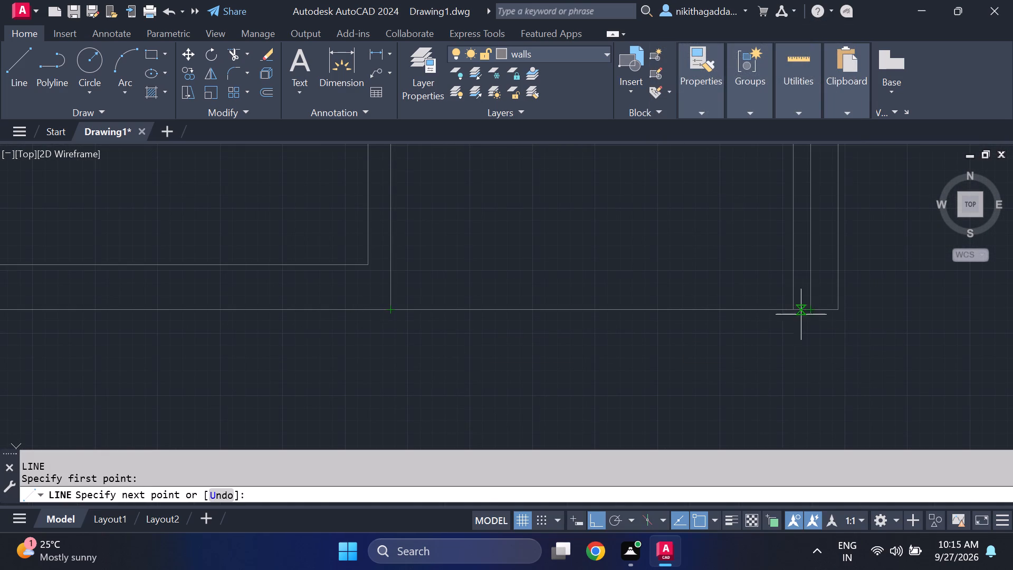
left_click(796, 313)
key("Escape")
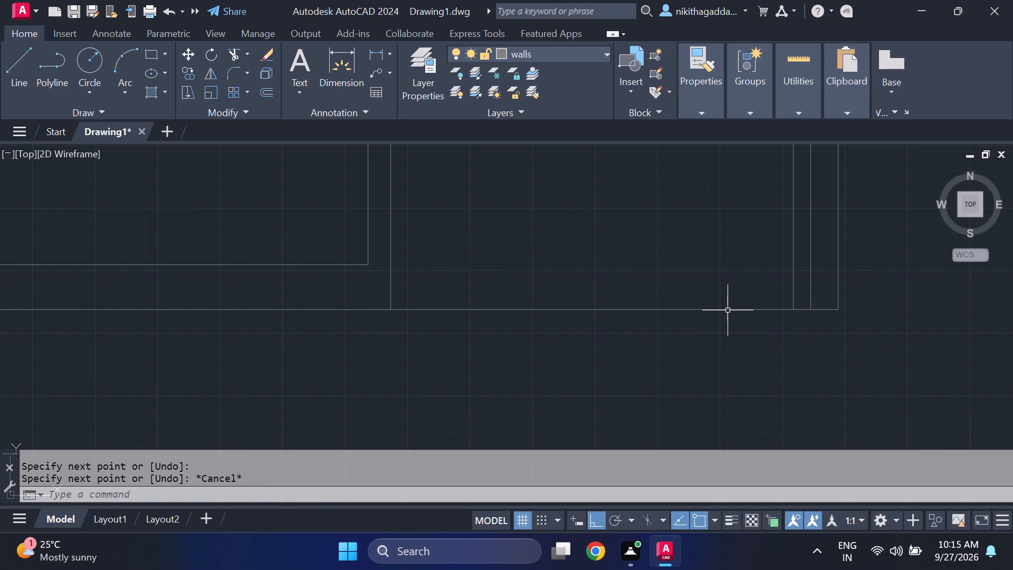
Draw a second horizontal line across the opening just north of the first, ending on the middle vertical line of the east wall.
key("space")
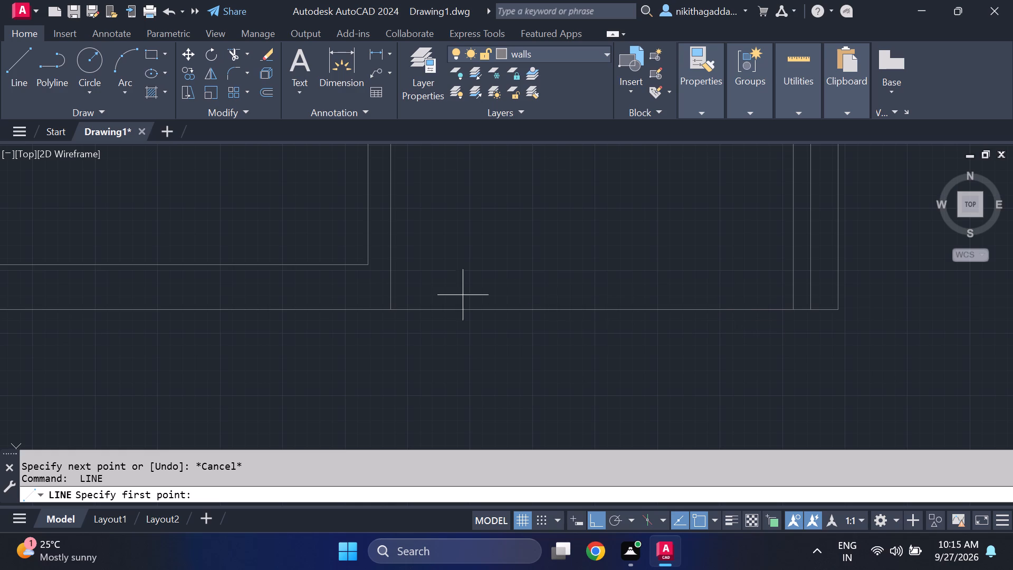
left_click(388, 295)
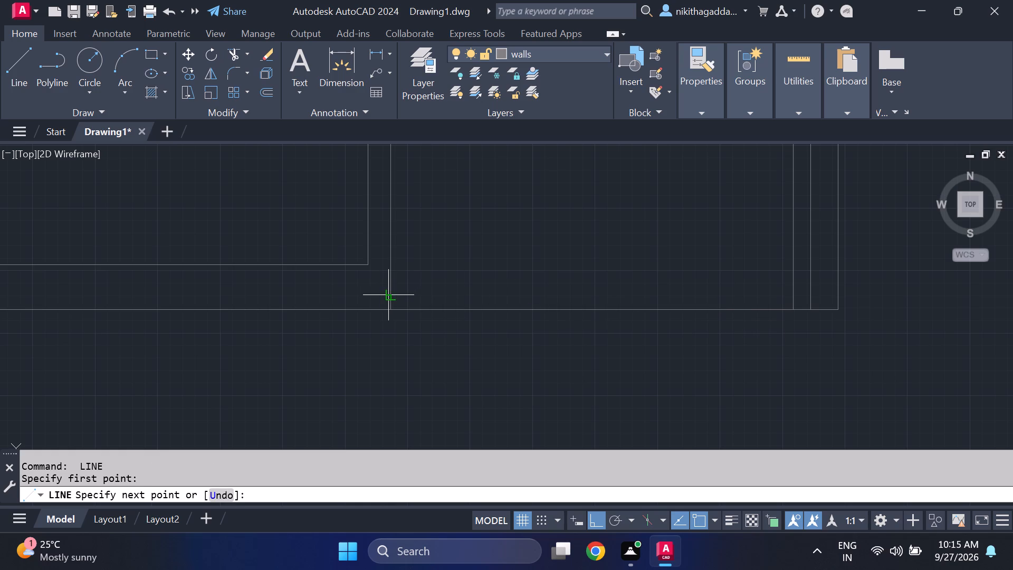
left_click(809, 292)
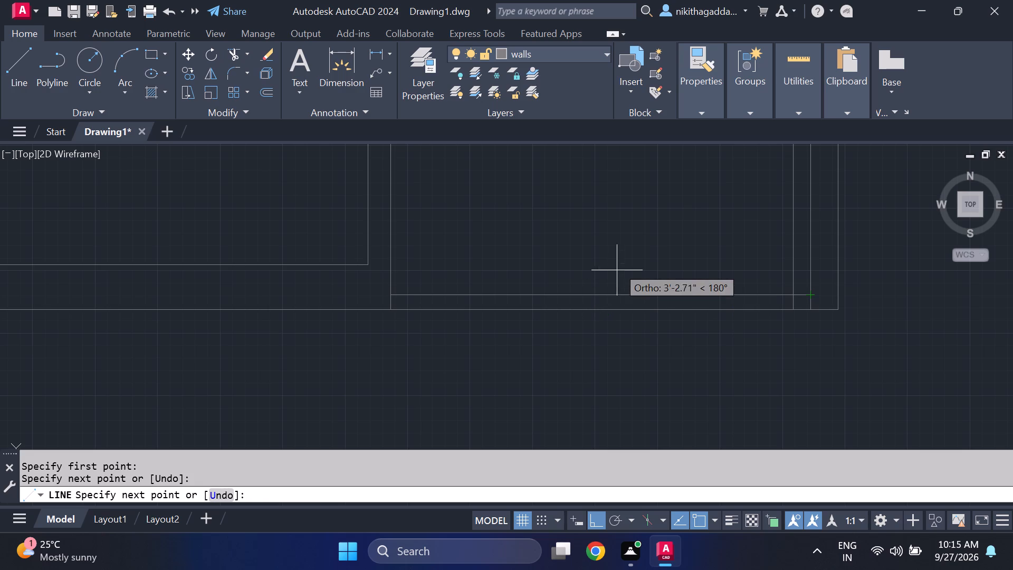
key("Escape")
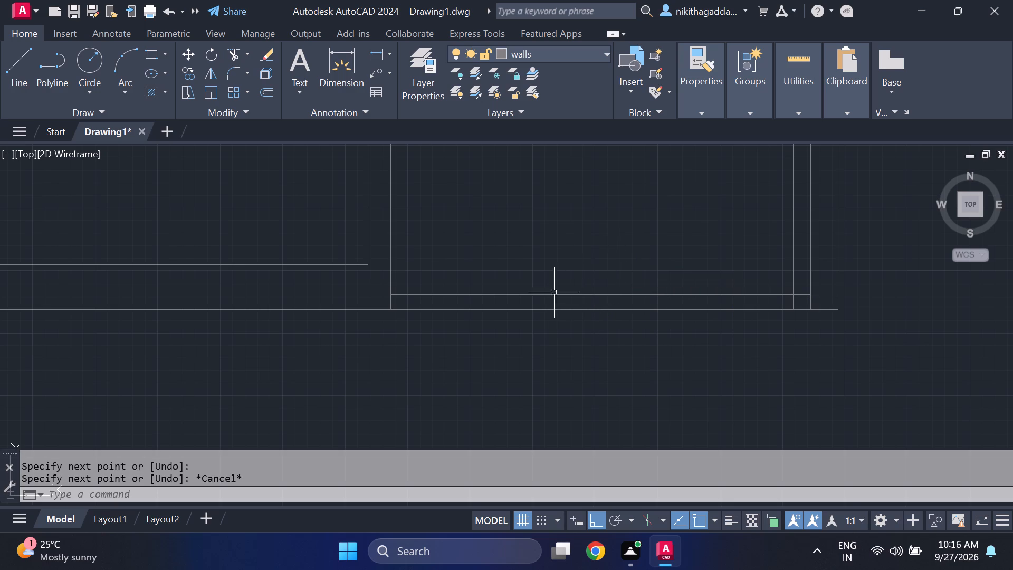
Examine the vertical lines along the second floor plan's east wall and the redrawn southern opening.
scroll(551, 316, "down", 2)
scroll(642, 320, "down", 2)
middle_click_drag(666, 257, 698, 393)
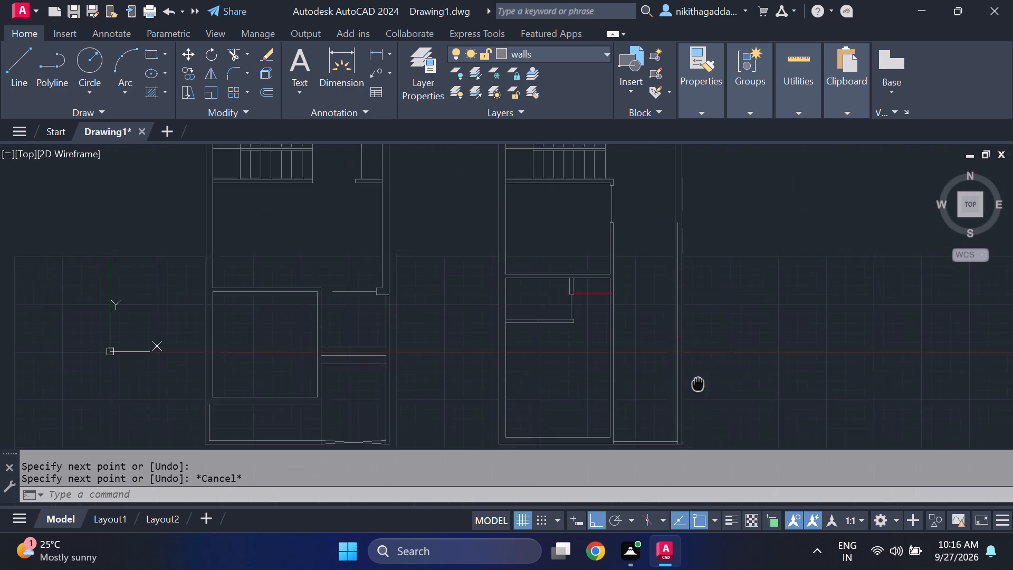
middle_click_drag(698, 393, 691, 334)
scroll(662, 164, "up", 1)
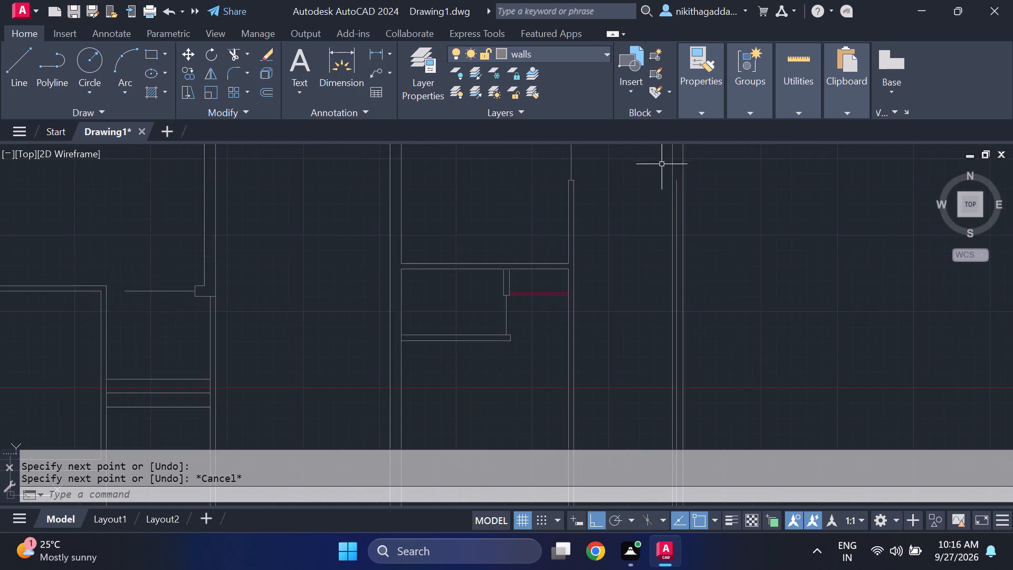
scroll(661, 167, "up", 1)
scroll(692, 213, "up", 2)
middle_click_drag(667, 376, 665, 309)
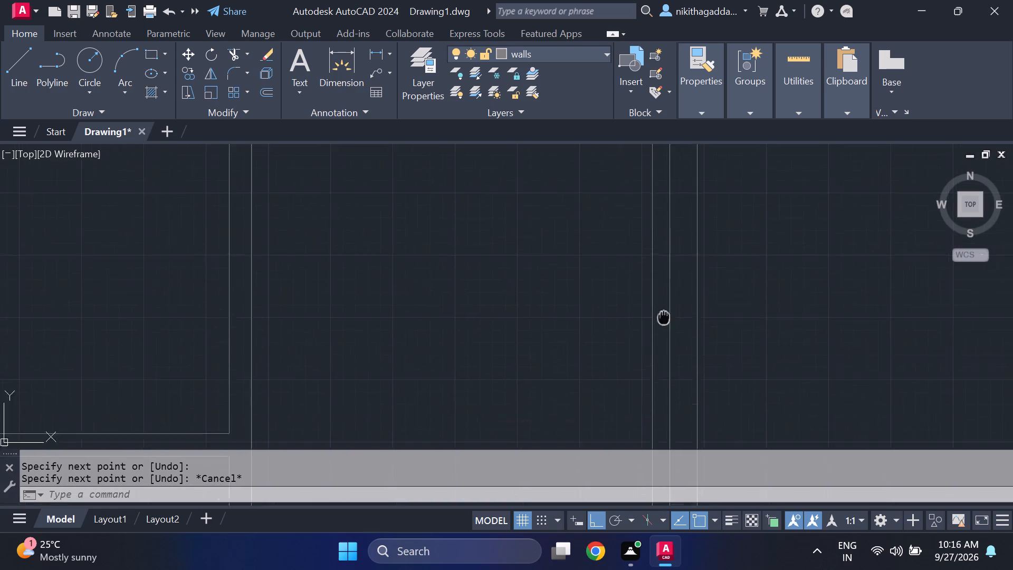
middle_click_drag(665, 309, 684, 217)
scroll(684, 239, "down", 3)
middle_click_drag(703, 383, 694, 196)
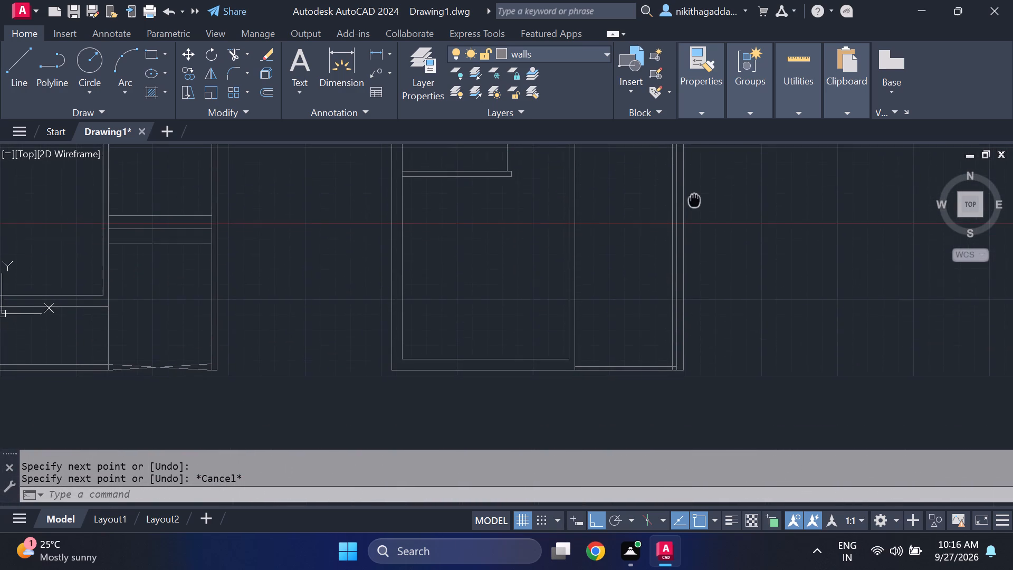
Offset the inner horizontal line of the second floor plan's southern opening 8' to the north.
middle_click_drag(694, 196, 695, 192)
scroll(698, 269, "up", 1)
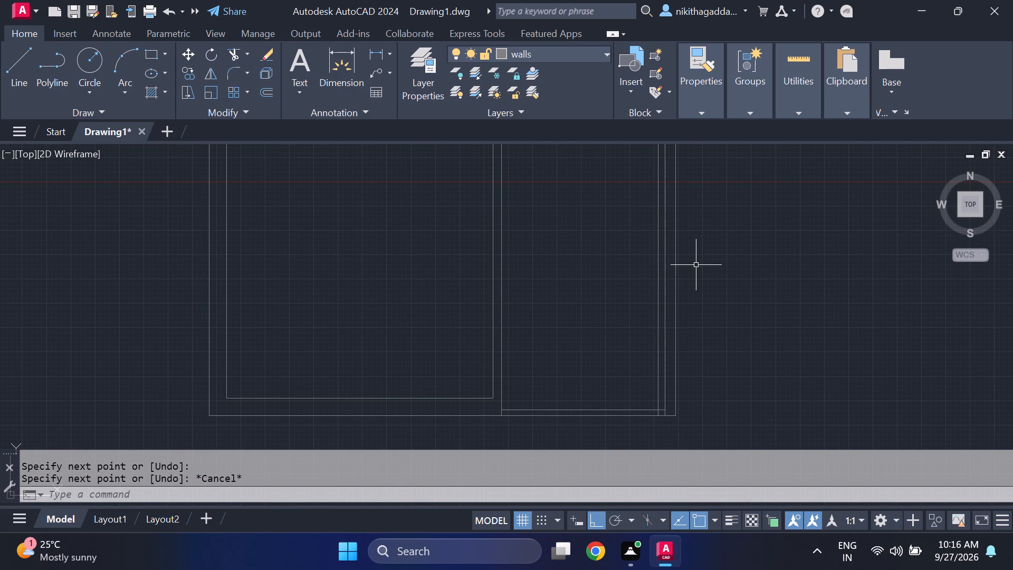
key("l")
key("Escape")
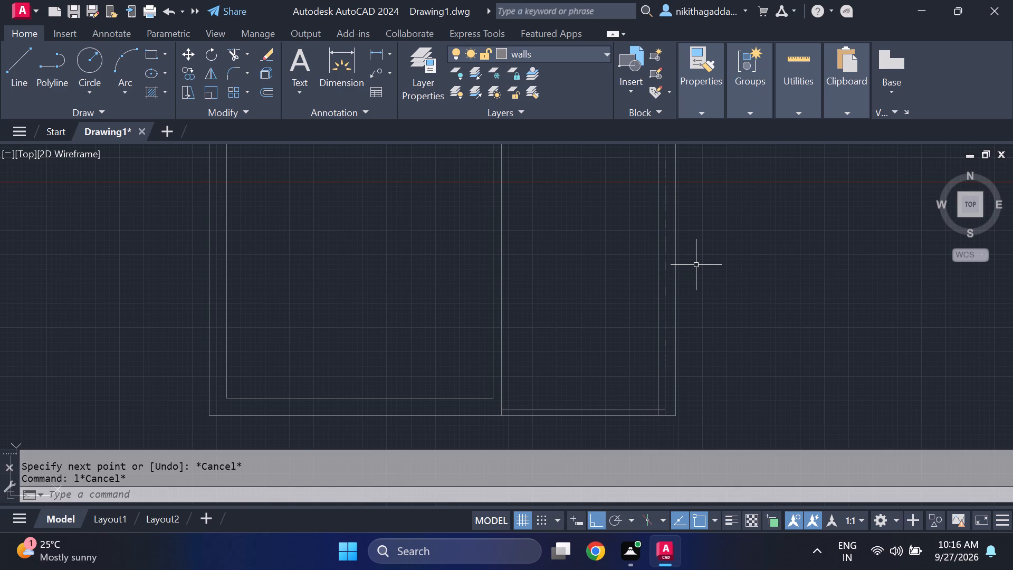
type("of")
key("Return")
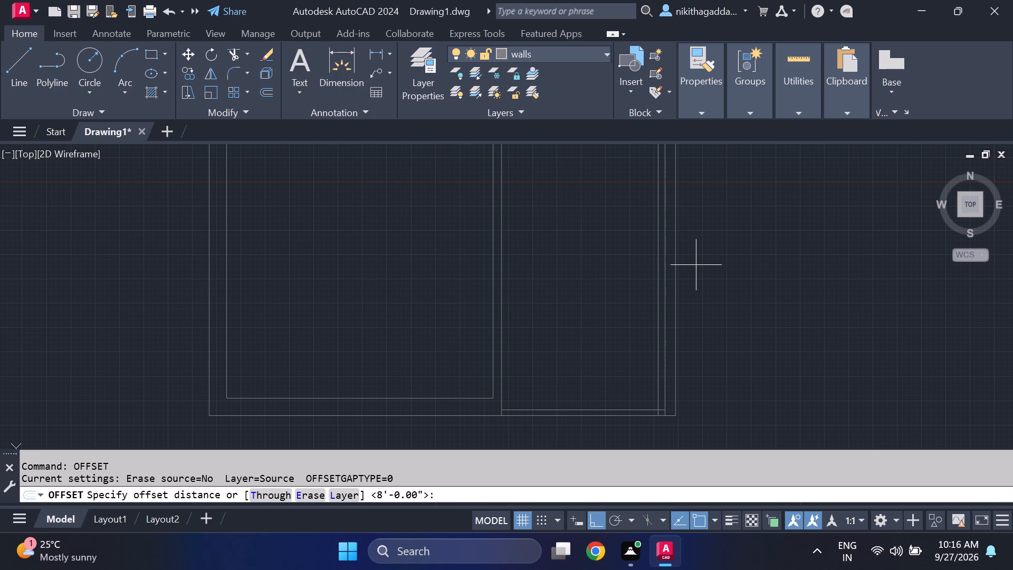
type("8'")
key("Return")
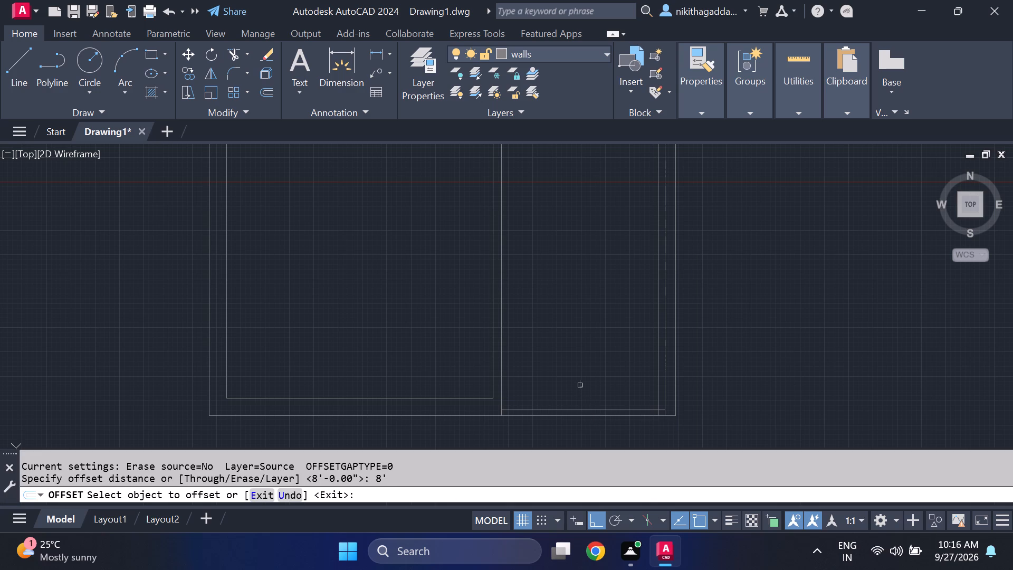
left_click(587, 411)
scroll(587, 291, "down", 2)
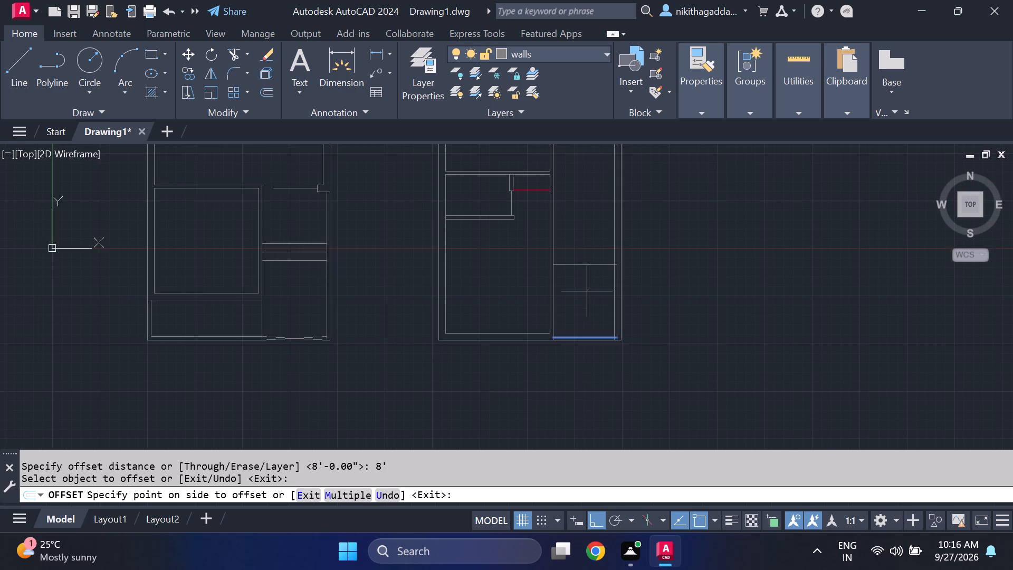
left_click(587, 284)
key("Escape")
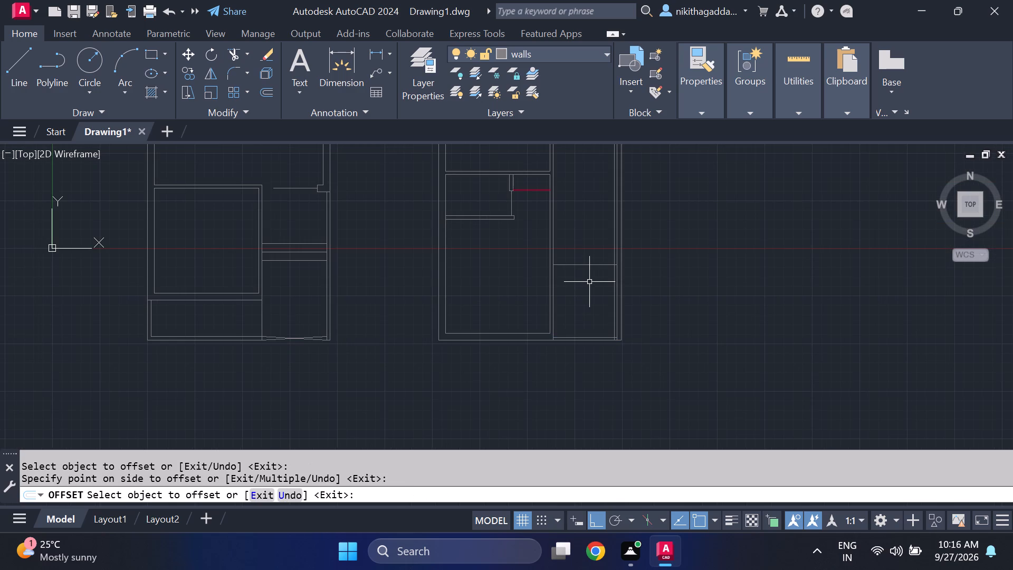
Offset the new horizontal line 4.5" north to form the partition wall's second face.
scroll(568, 250, "up", 3)
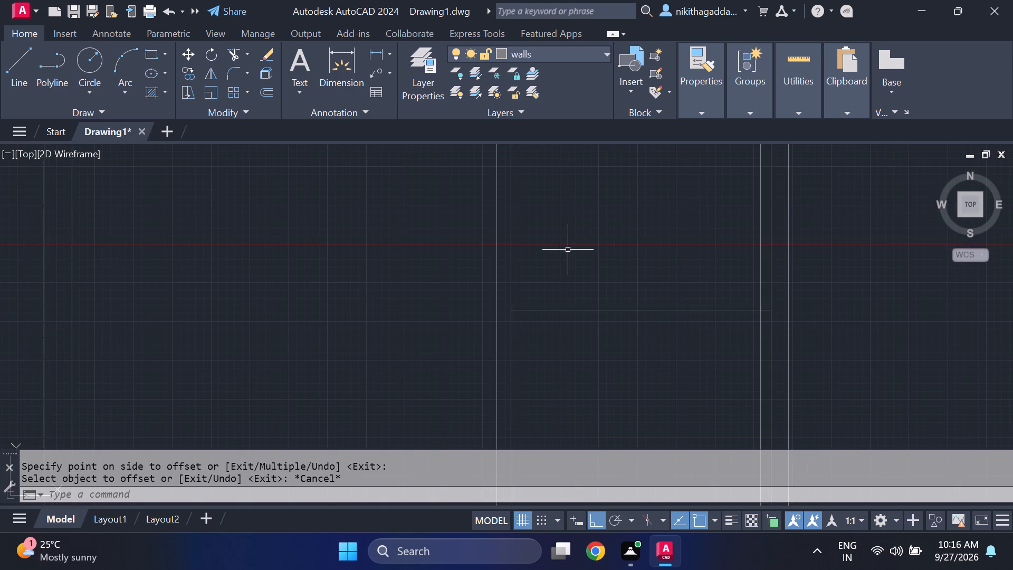
type("of")
key("Return")
key("4")
type(".5\"")
key("Return")
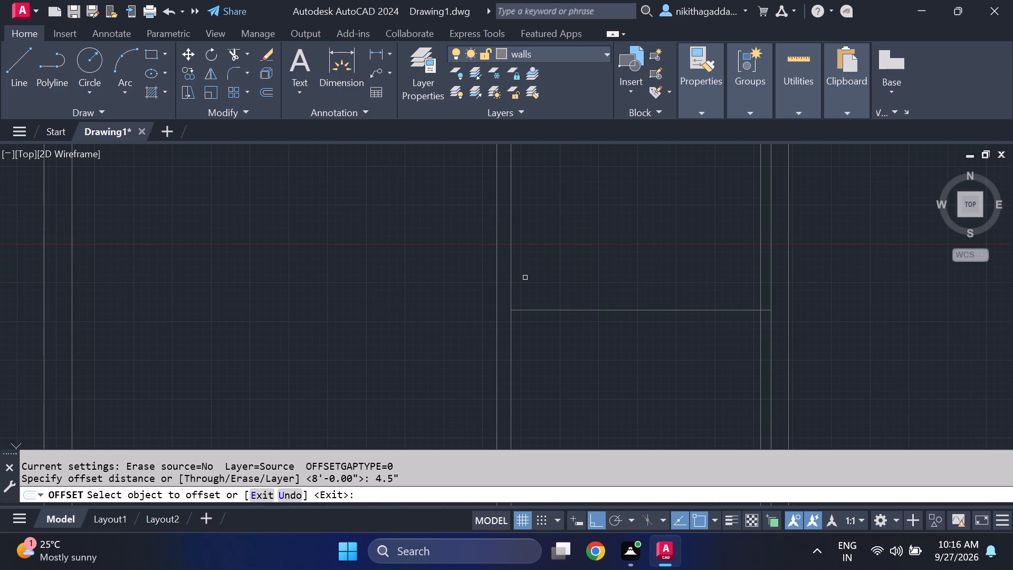
left_click(537, 312)
left_click(552, 272)
scroll(562, 277, "down", 4)
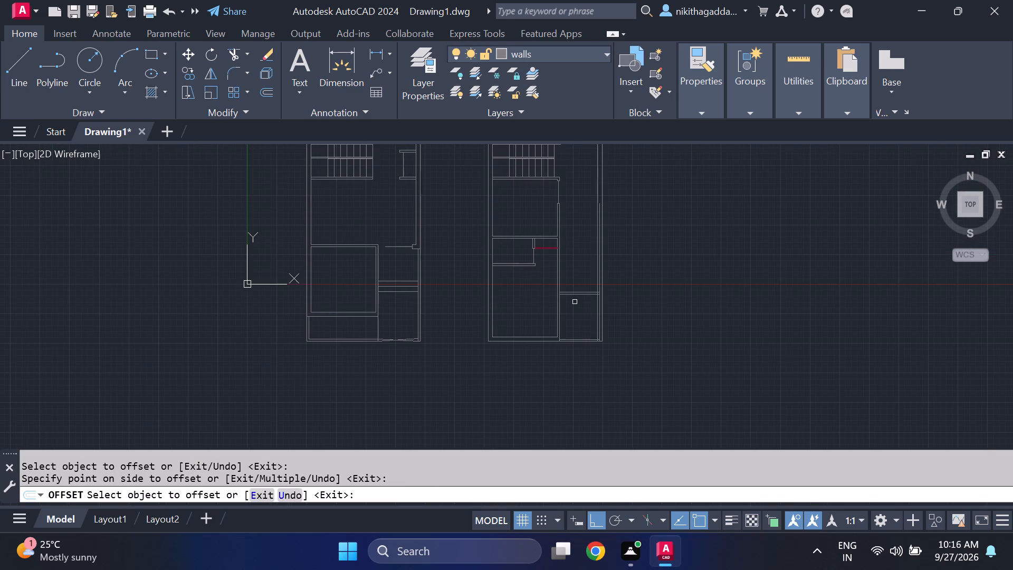
key("Escape")
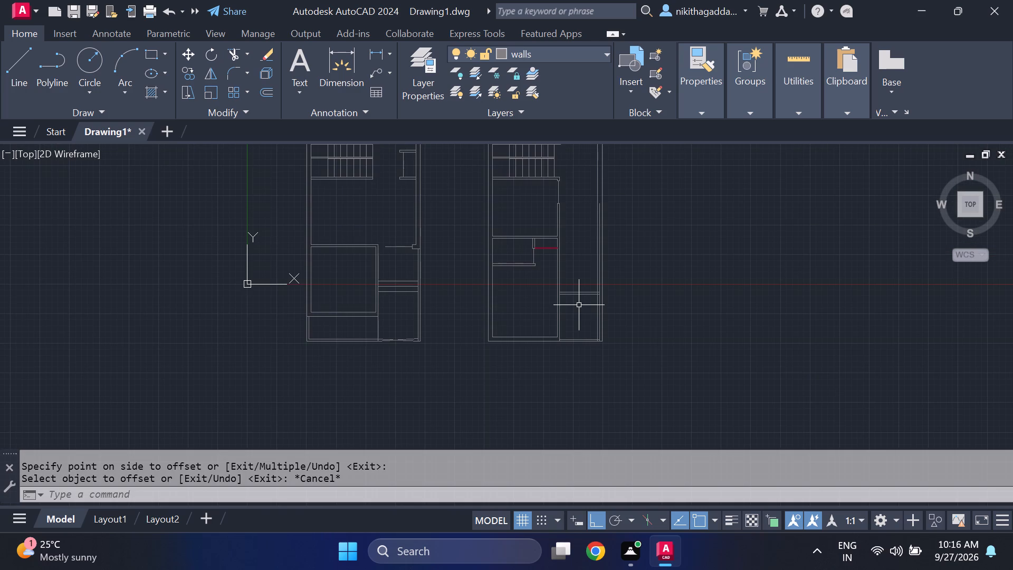
Extend both partition lines east to the outer face of the east wall.
scroll(586, 301, "up", 3)
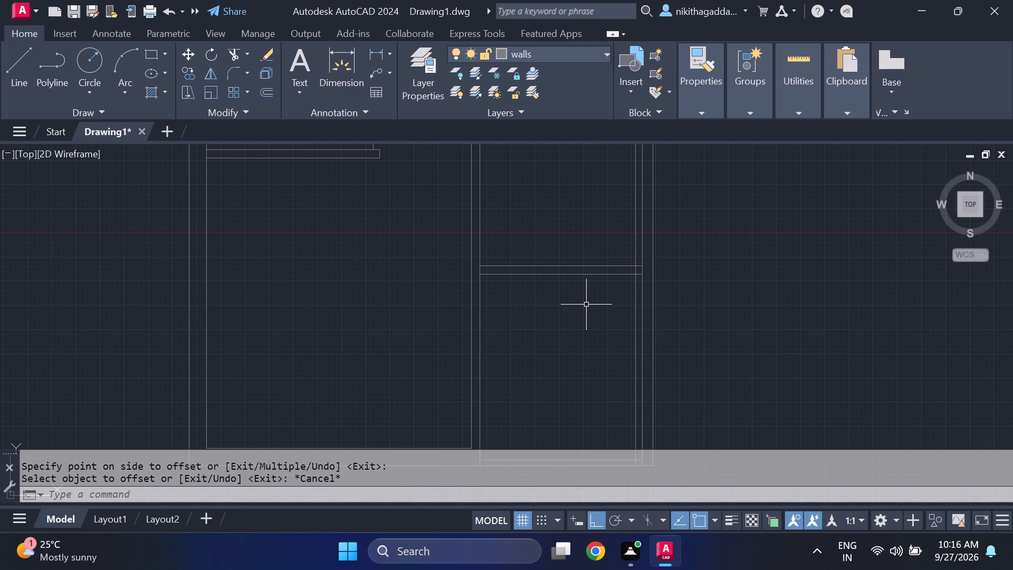
type("ex")
key("Return")
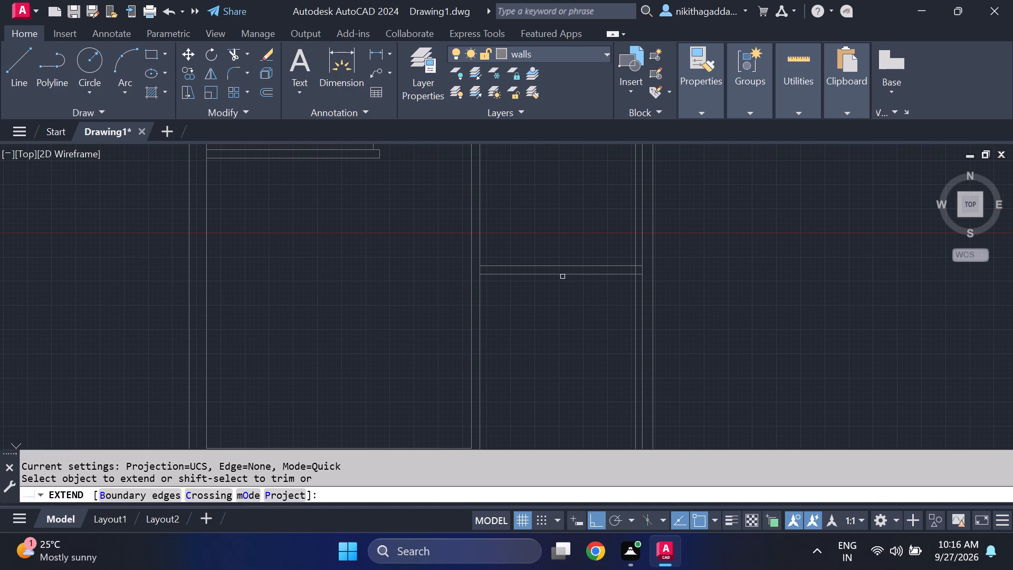
left_click(594, 267)
left_click(603, 275)
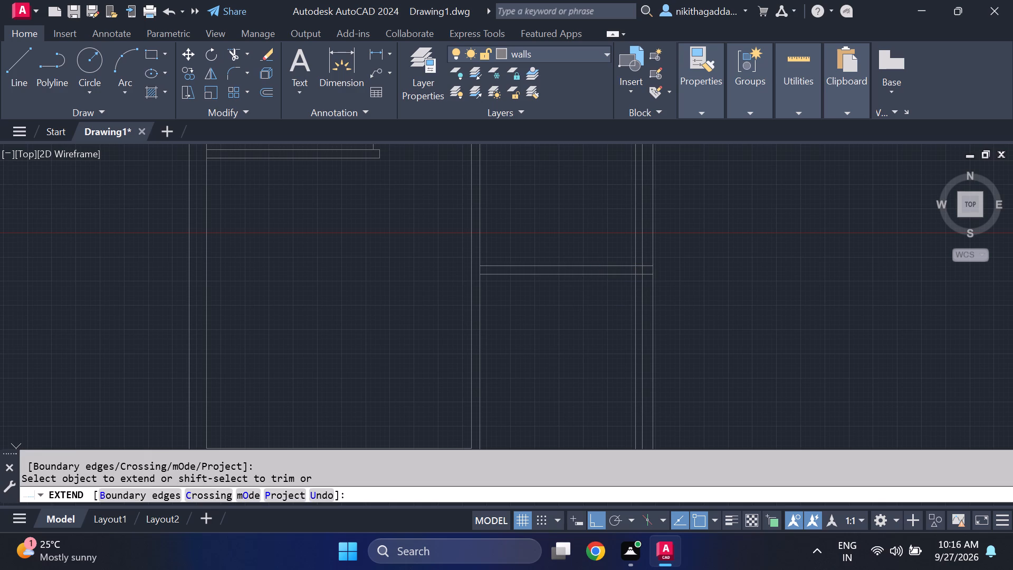
key("Escape")
key("y")
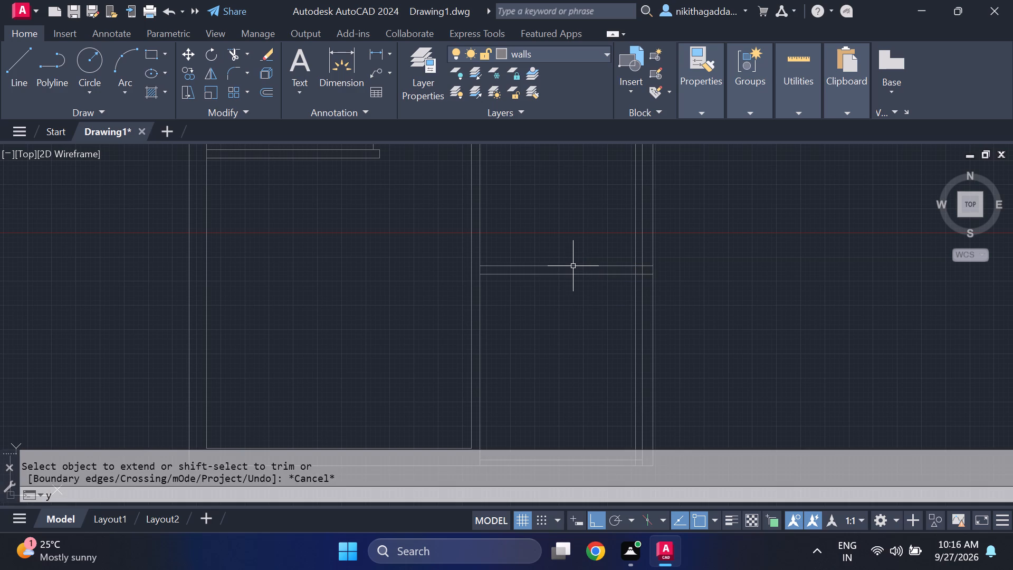
key("Escape")
Trim the east wall's middle vertical line down to the partition's southern face, and its innermost line south of the partition.
type("tr")
key("Return")
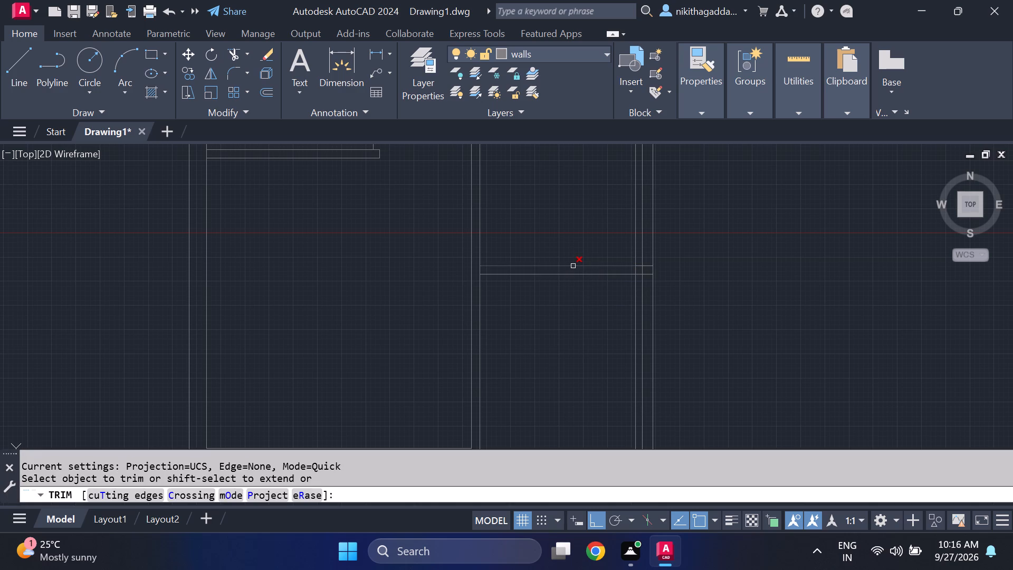
scroll(637, 262, "up", 2)
left_click(649, 249)
scroll(654, 255, "down", 1)
left_click(653, 275)
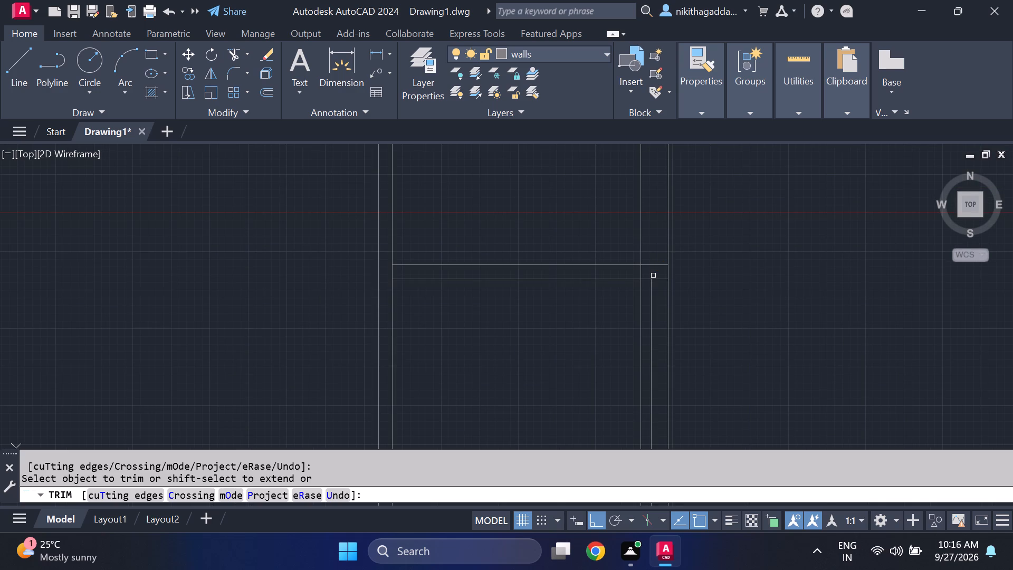
left_click(639, 312)
Clean up the east wall junction by trimming the inner line's stub inside the partition and the northern partition line's overrun.
scroll(613, 363, "down", 3)
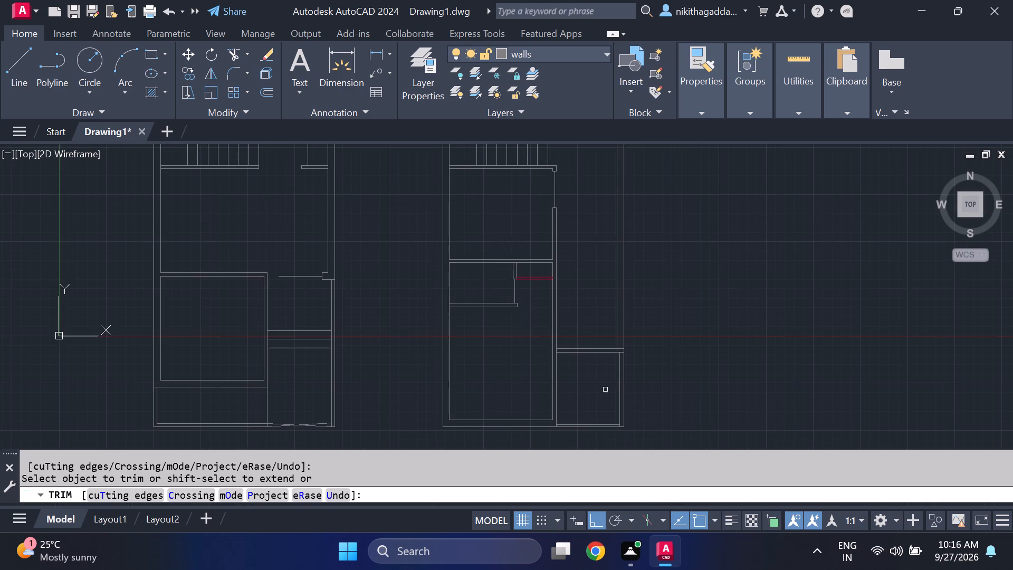
scroll(650, 331, "up", 4)
middle_click_drag(506, 401, 658, 183)
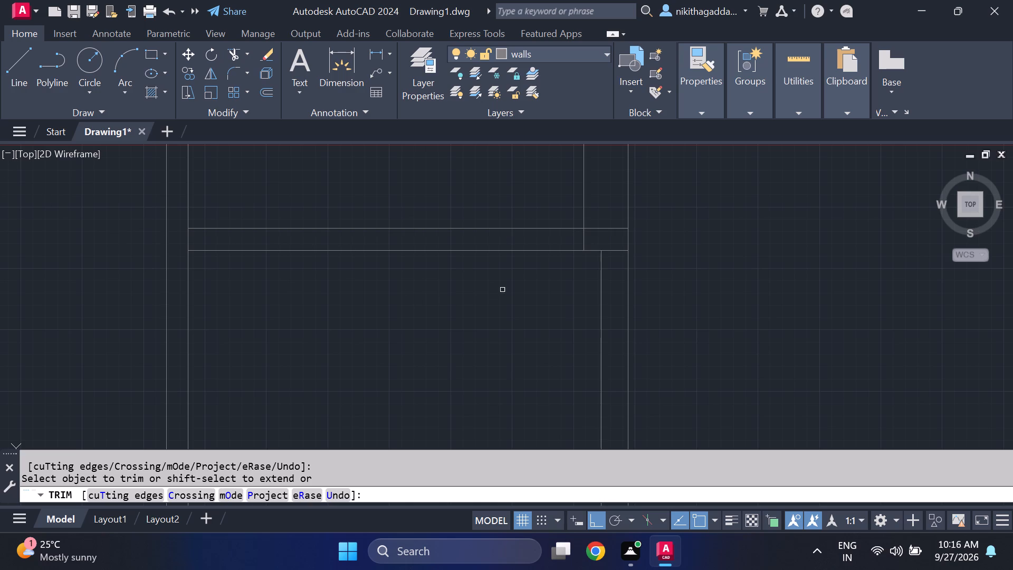
left_click(585, 237)
left_click(597, 227)
Trim the segment of the west wall's line between the two partition lines to open the junction.
scroll(499, 309, "down", 3)
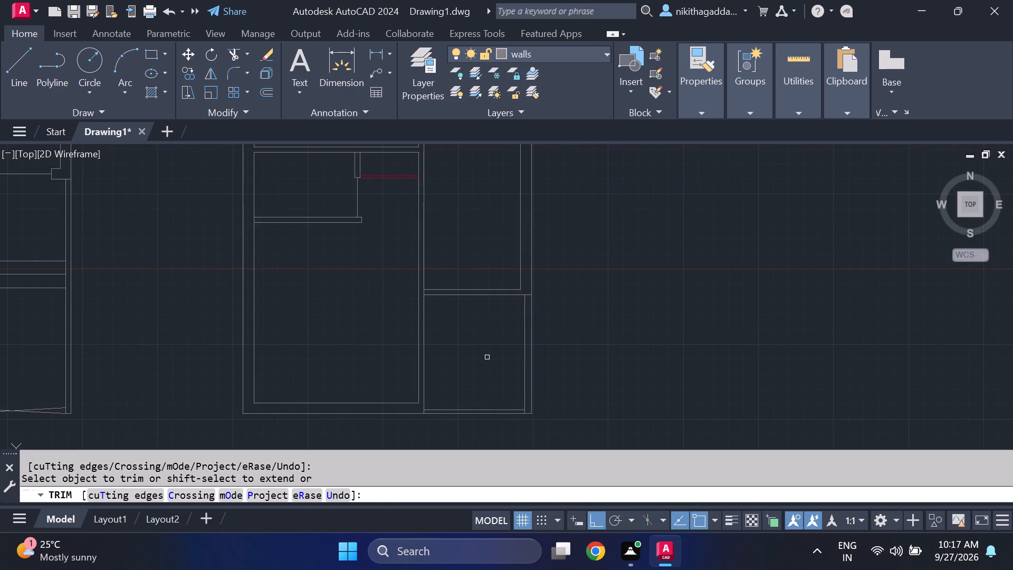
middle_click_drag(486, 357, 498, 299)
scroll(512, 280, "up", 1)
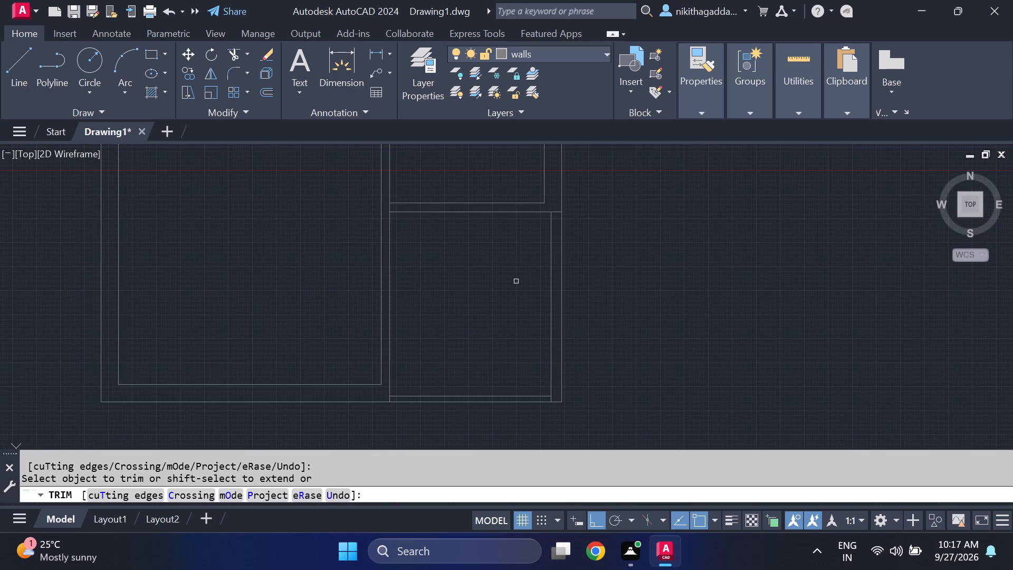
scroll(516, 281, "down", 4)
scroll(503, 313, "up", 2)
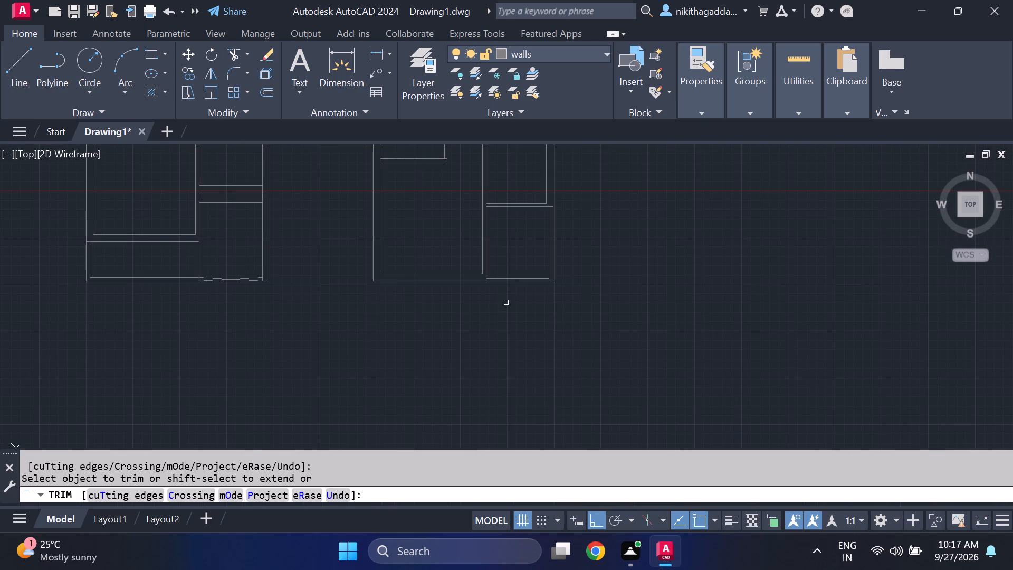
middle_click_drag(506, 312, 518, 373)
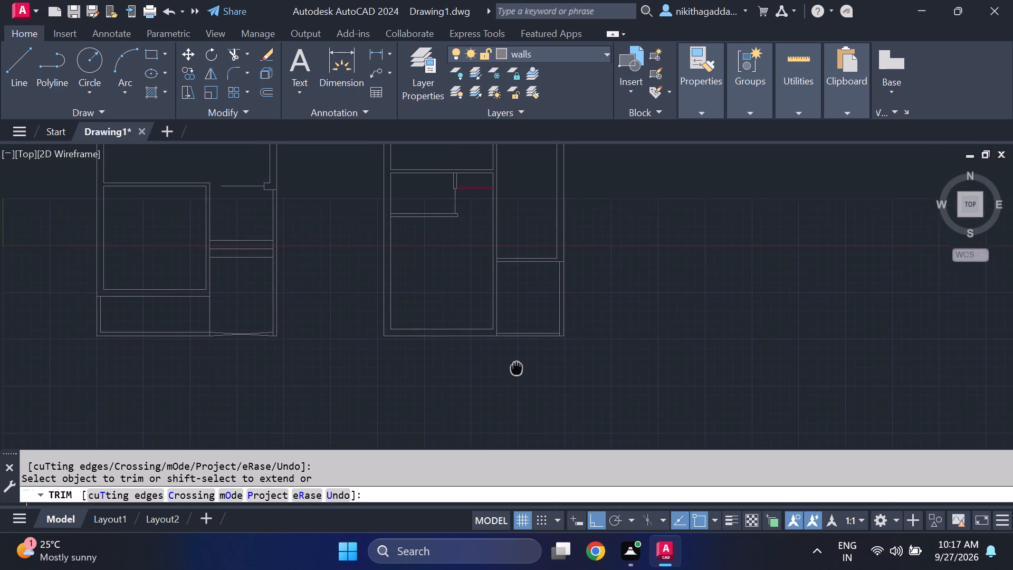
middle_click_drag(518, 373, 519, 377)
scroll(528, 351, "up", 2)
scroll(529, 350, "down", 2)
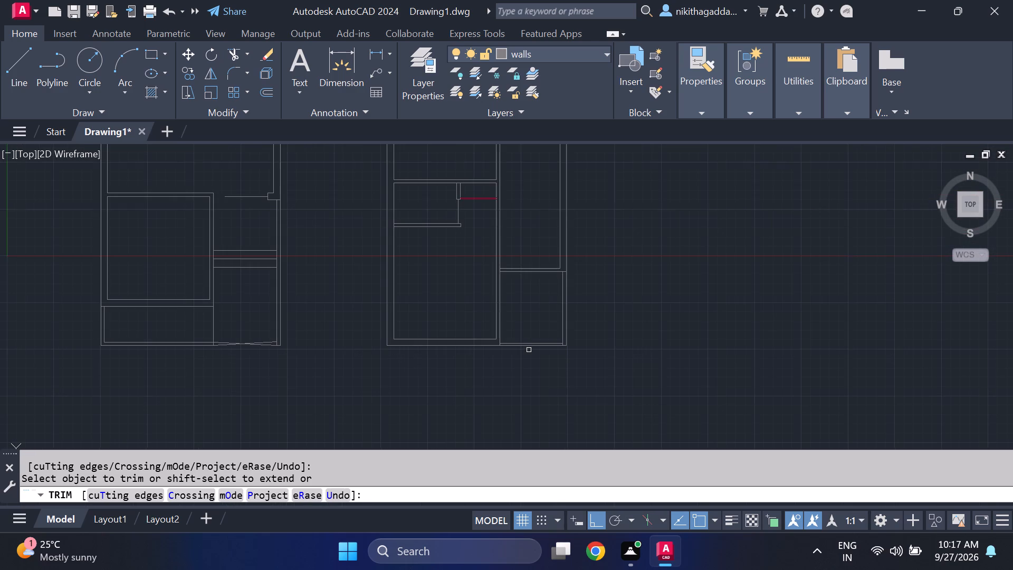
scroll(501, 259, "up", 3)
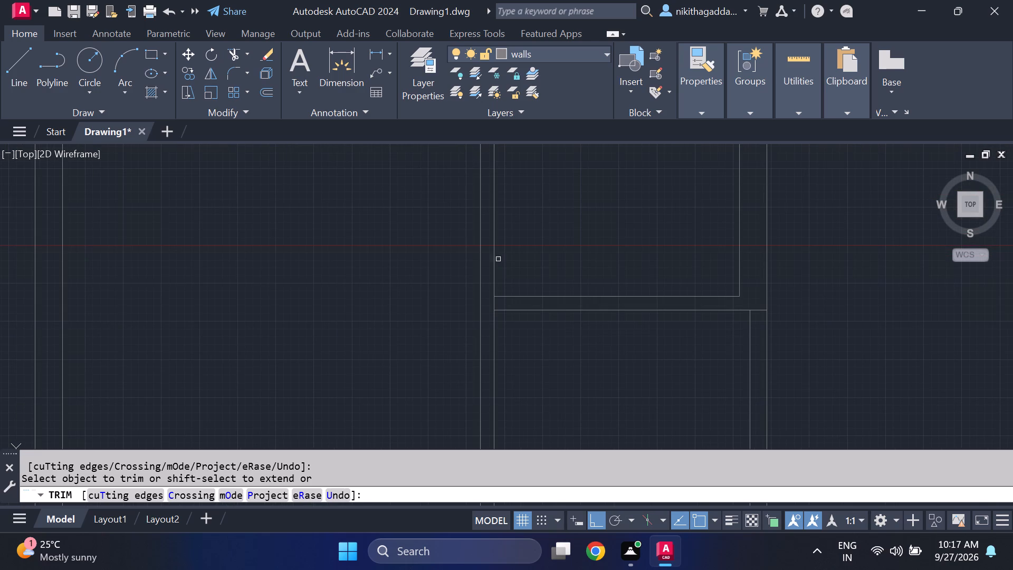
left_click(494, 303)
scroll(525, 263, "down", 4)
scroll(534, 256, "up", 1)
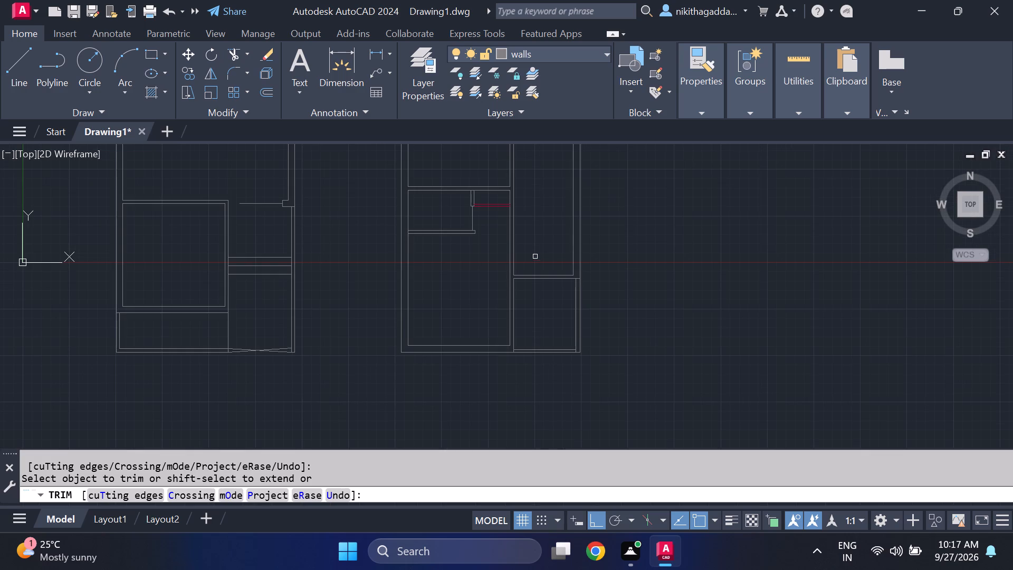
Draw a short vertical line across the partition's thickness, a little east of its west wall junction.
key("Escape")
key("l")
key("Return")
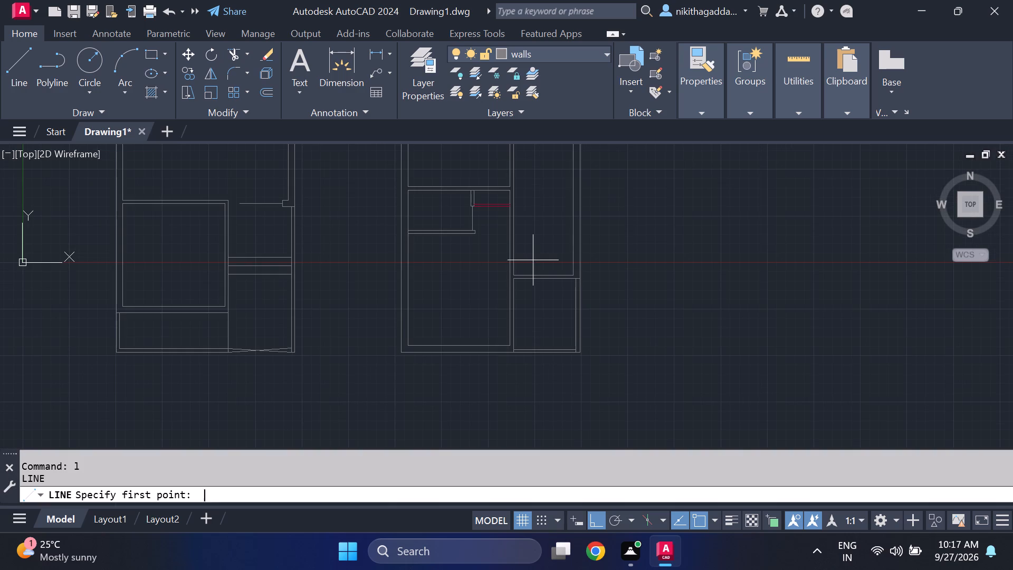
scroll(532, 261, "up", 3)
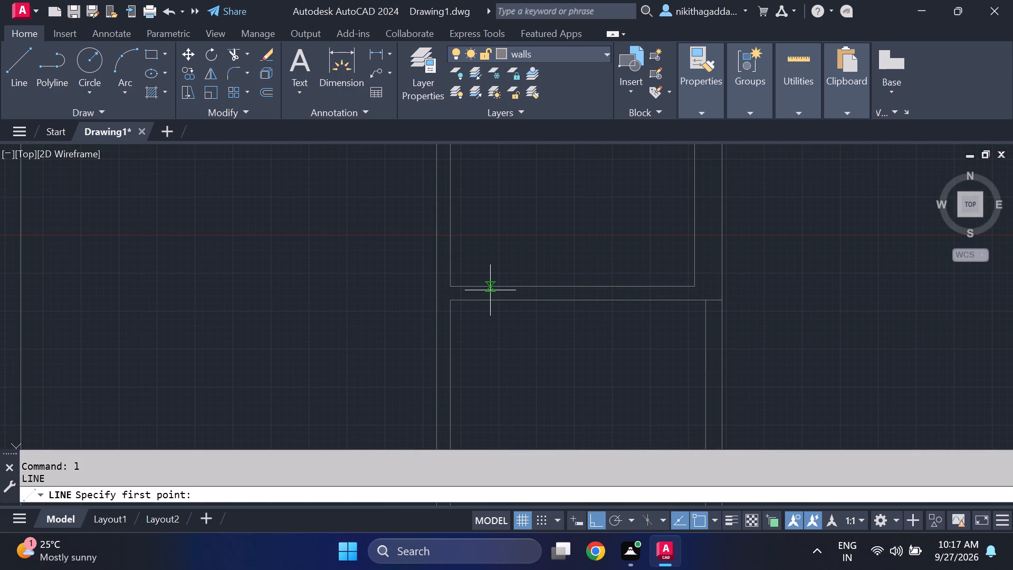
left_click(487, 290)
left_click(485, 303)
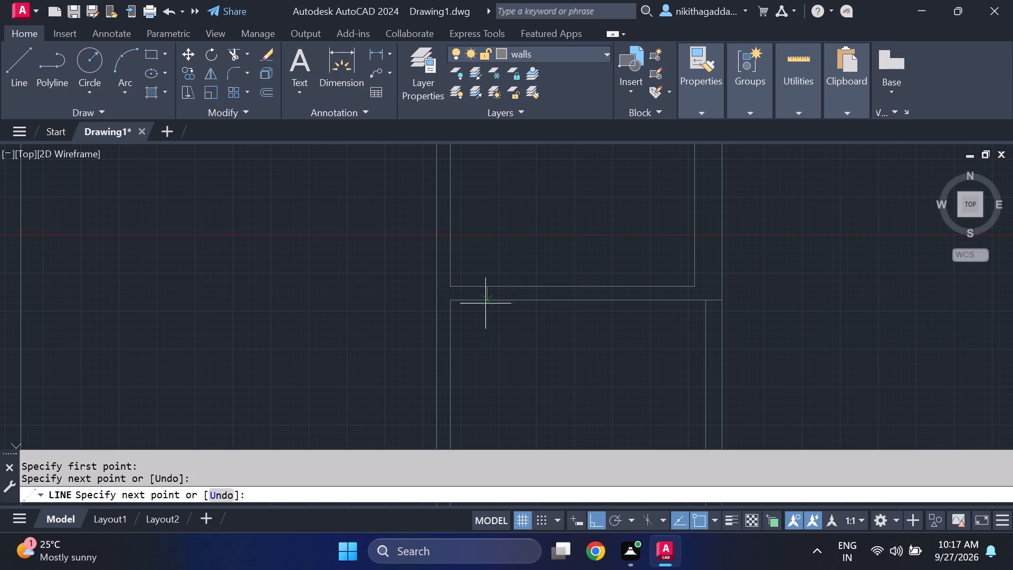
key("Return")
Draw two short horizontal lines across the thickness of the partition's west wall, north of their junction, as the ends of an opening.
key("Return")
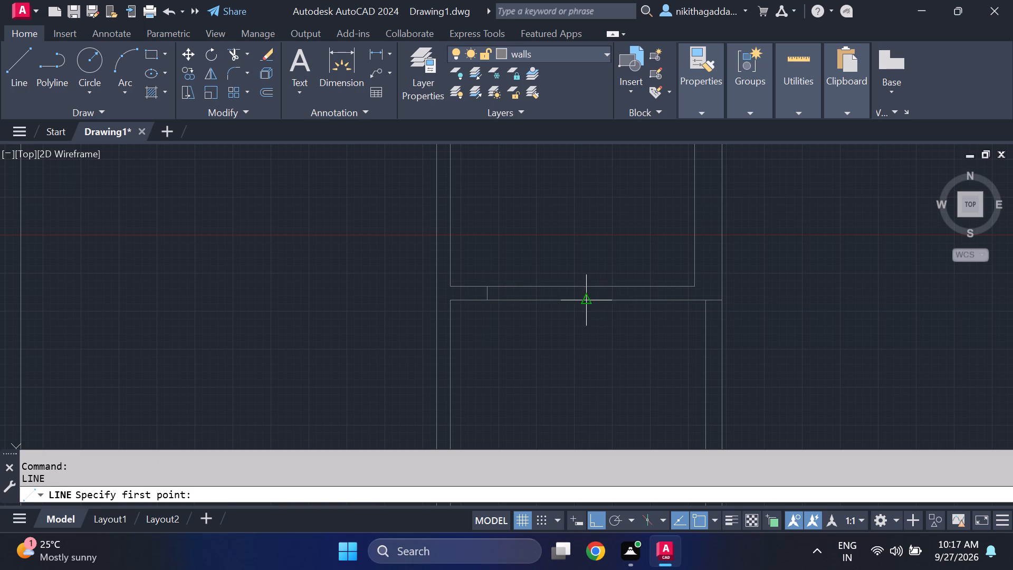
scroll(530, 250, "down", 2)
middle_click_drag(525, 243, 546, 325)
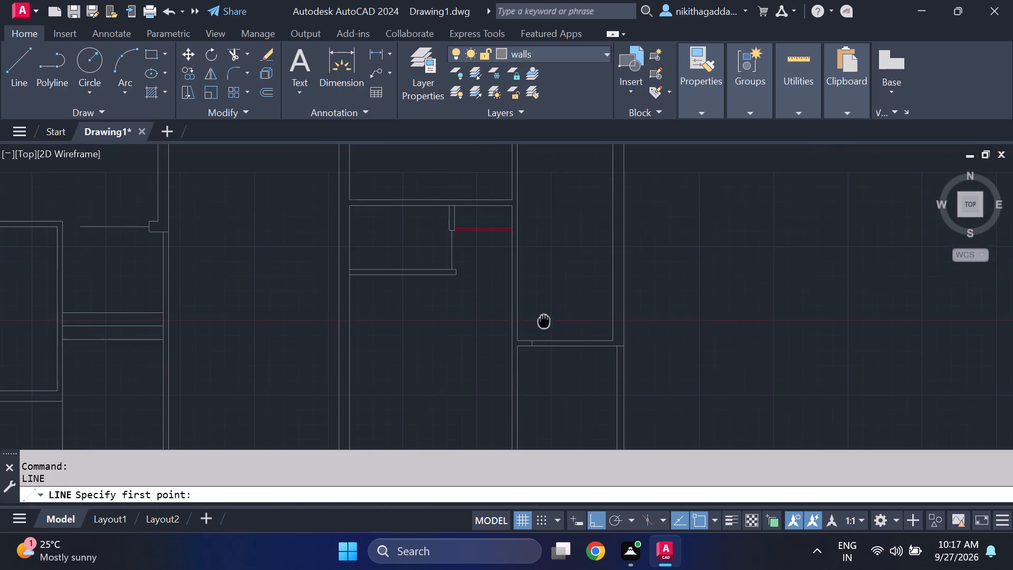
middle_click_drag(546, 325, 547, 334)
scroll(509, 278, "up", 1)
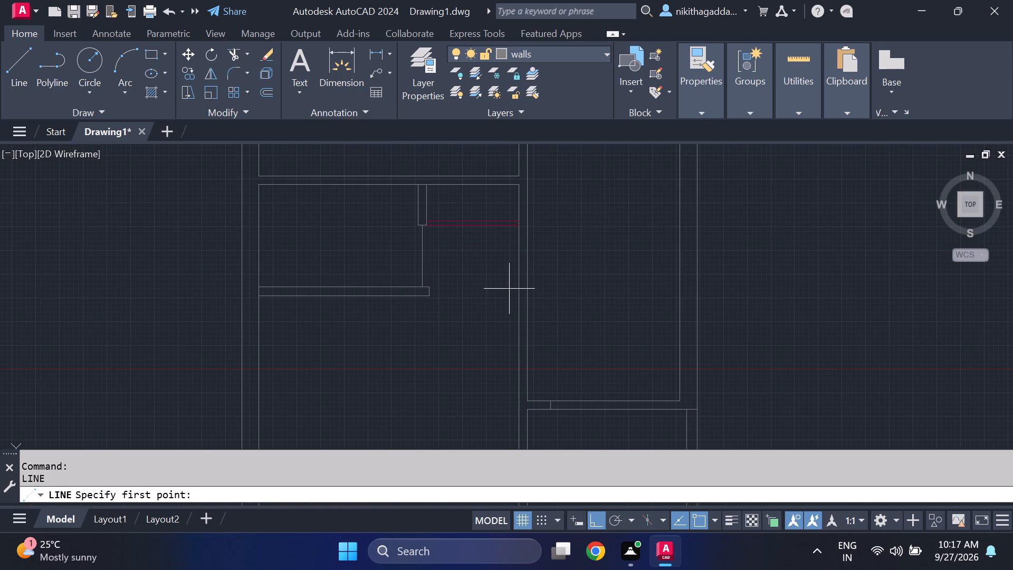
left_click(518, 281)
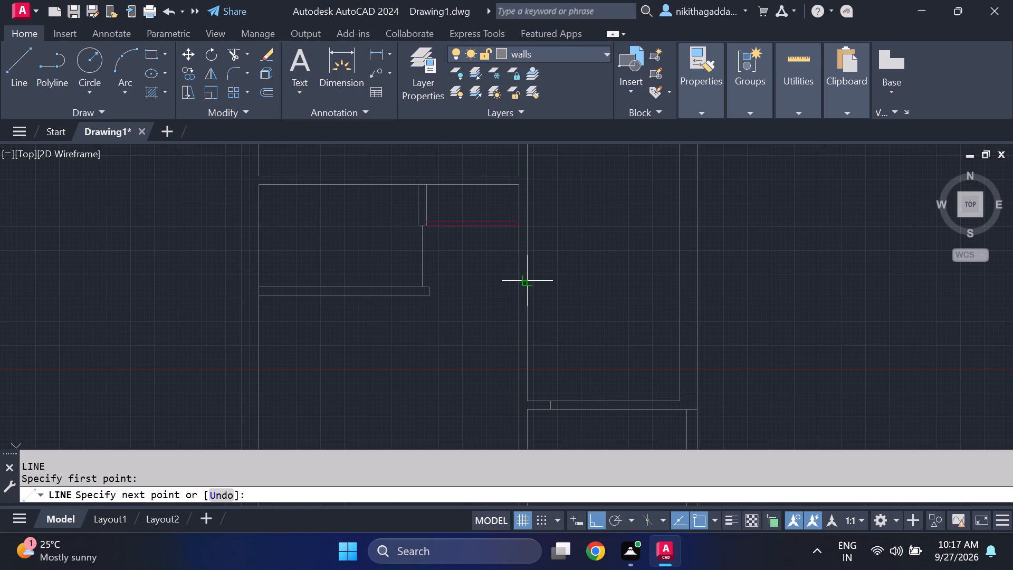
left_click(530, 286)
key("Escape")
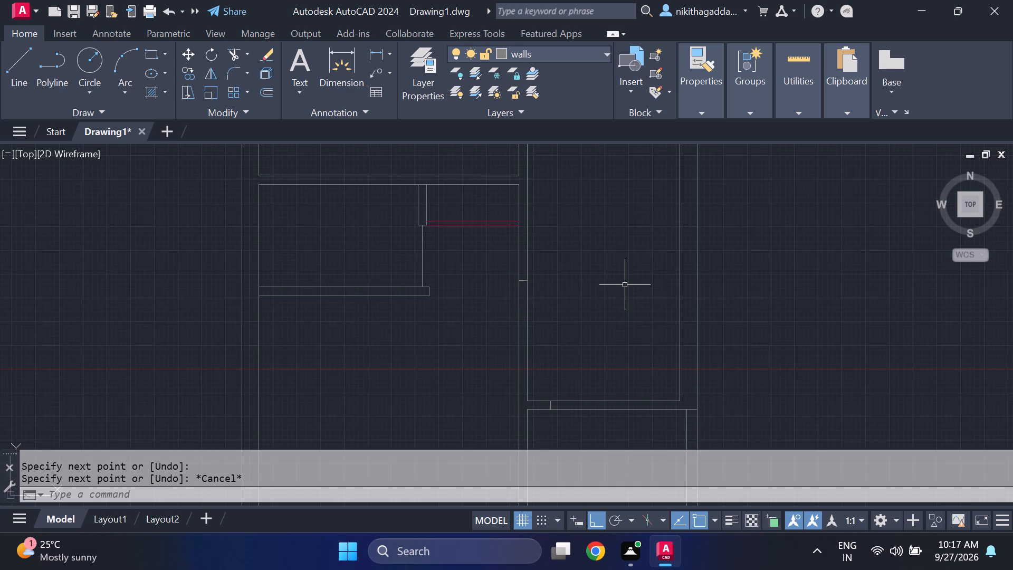
key("l")
key("Return")
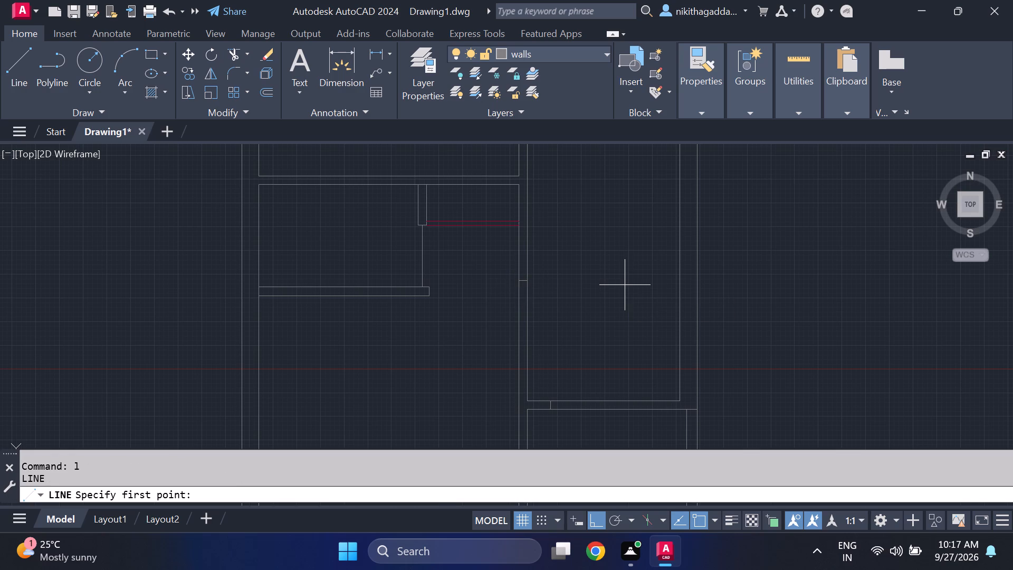
middle_click_drag(629, 388, 622, 348)
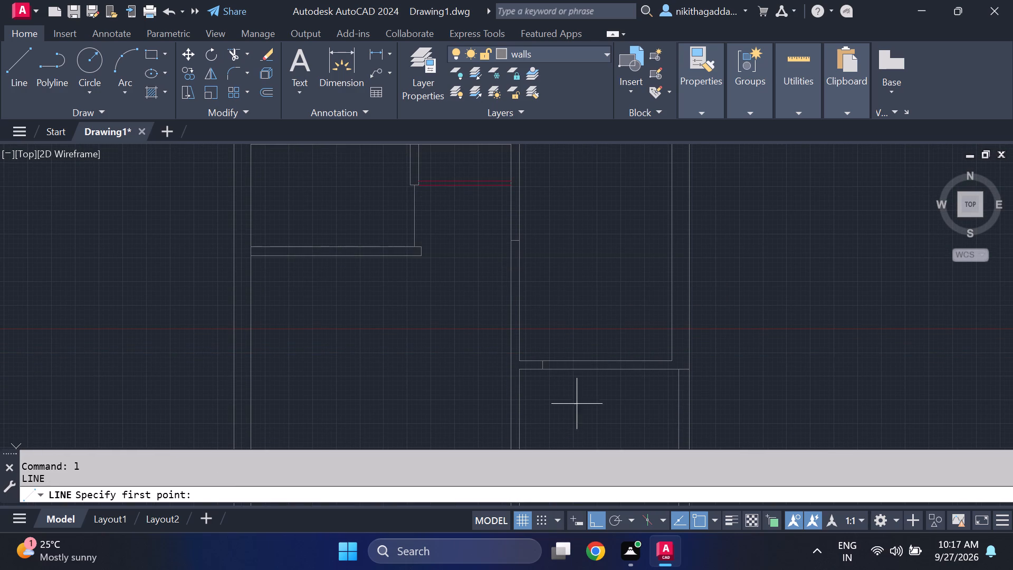
left_click(510, 352)
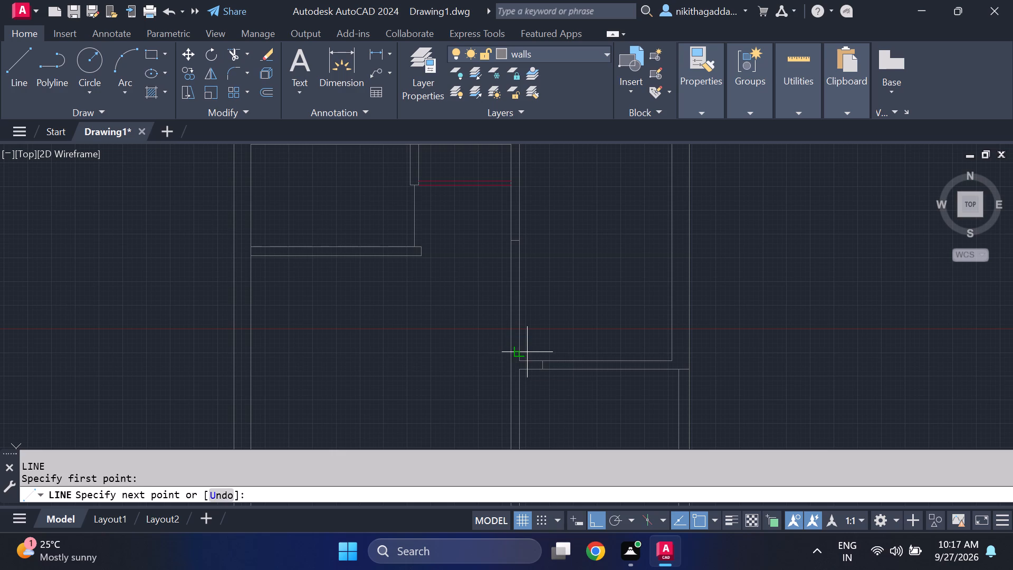
left_click(521, 353)
key("Escape")
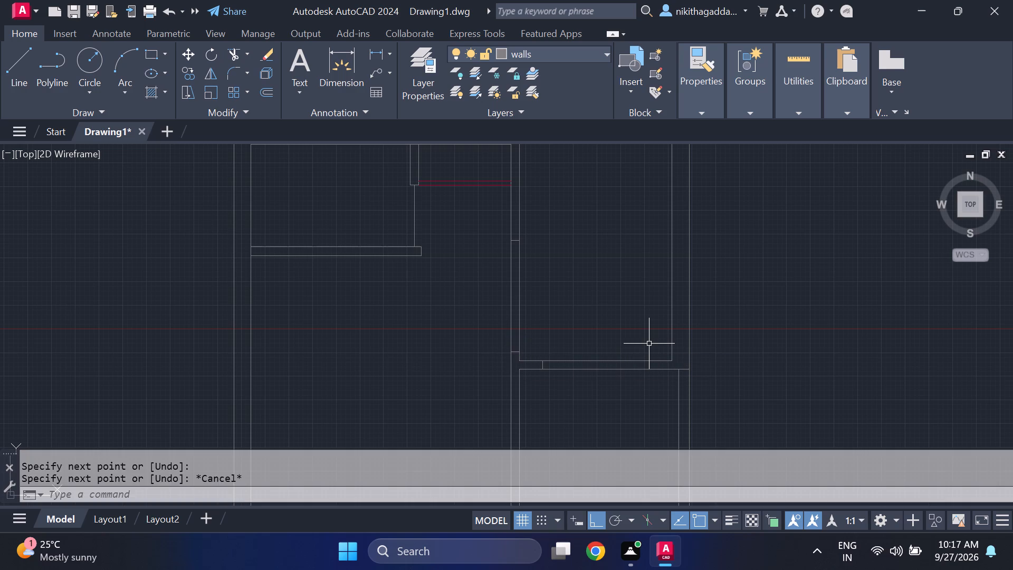
Trim both lines of the west wall between the two short end lines to cut the opening.
type("tr")
key("Return")
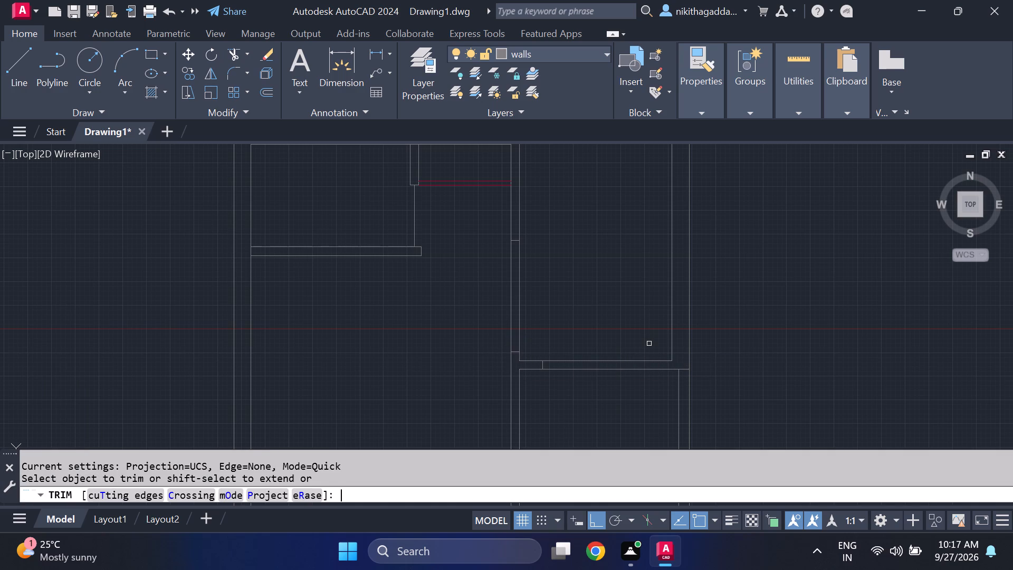
left_click_drag(557, 286, 456, 311)
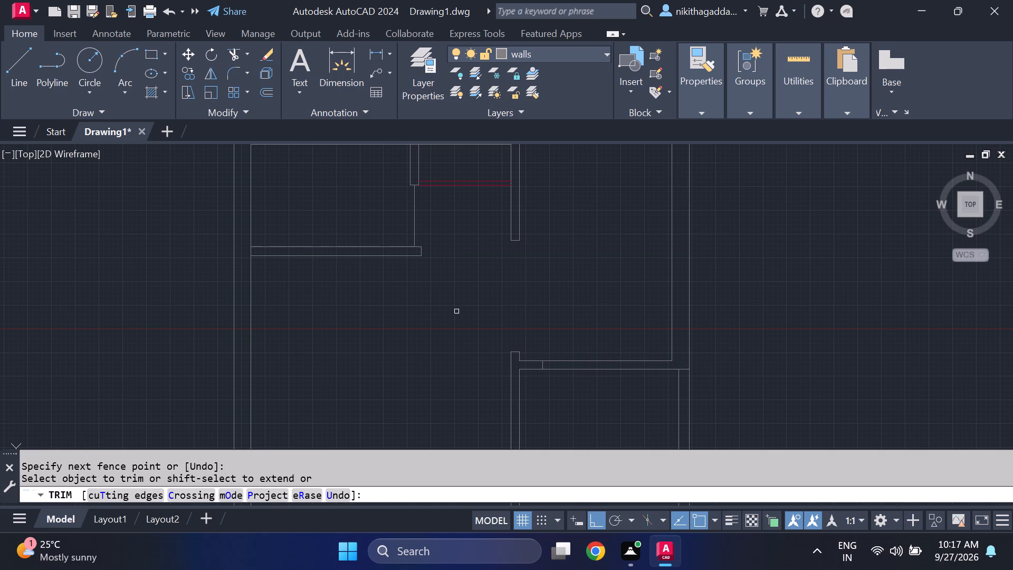
key("Escape")
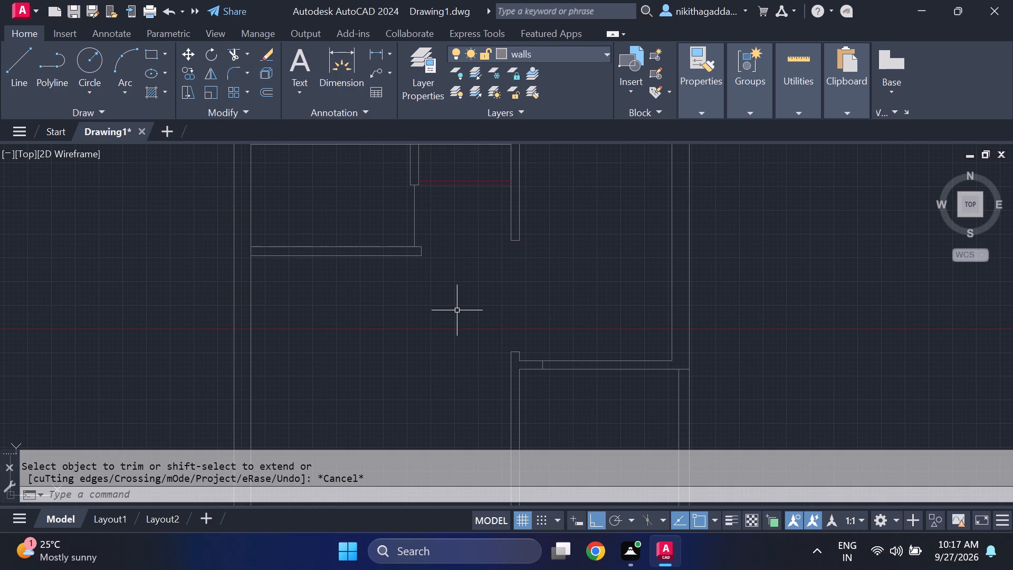
Narrow the opening by moving its northern end line about 1'-4" south and extending both wall lines down to it.
scroll(503, 260, "up", 1)
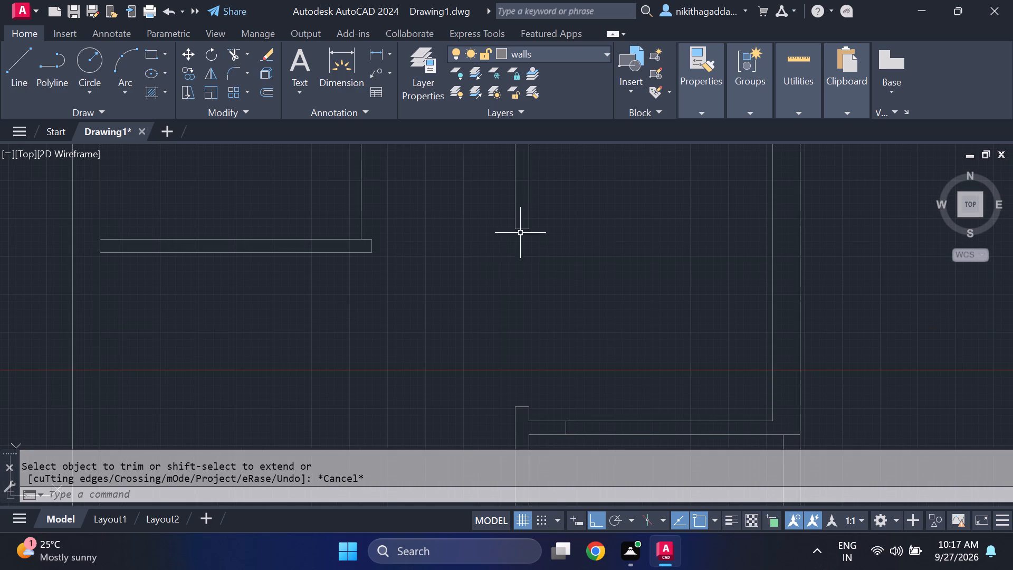
left_click(522, 230)
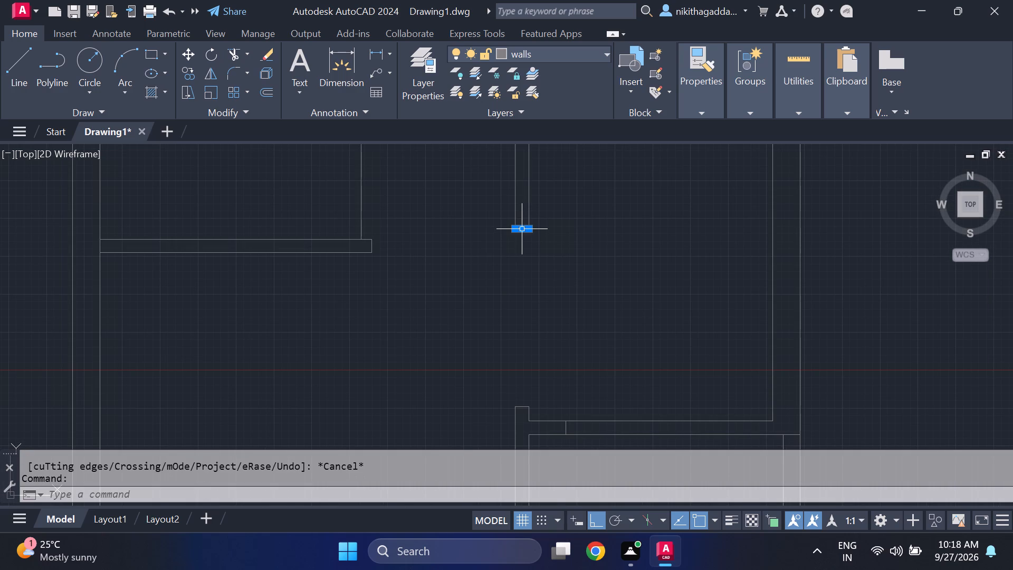
key("m")
key("Return")
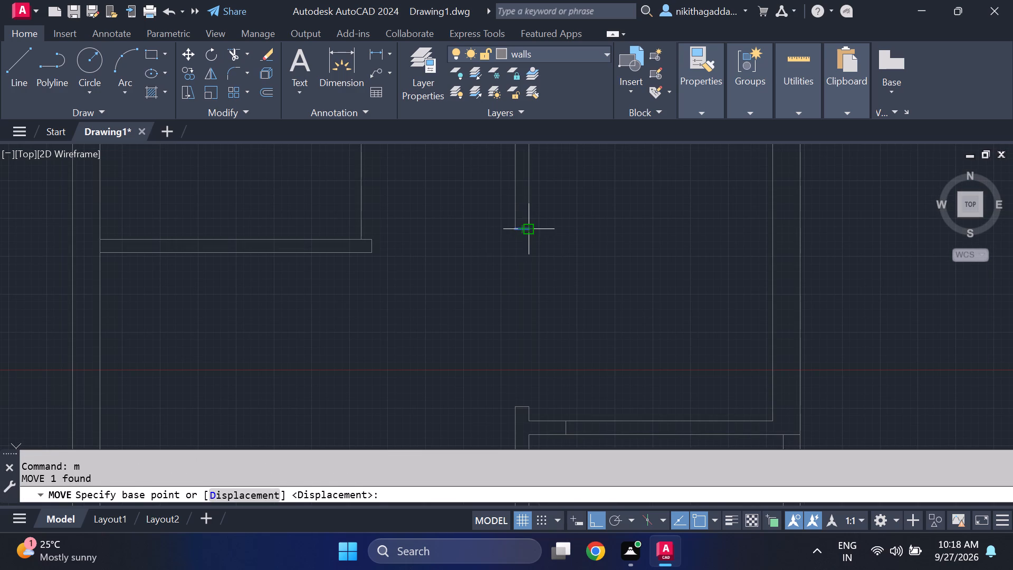
left_click(528, 229)
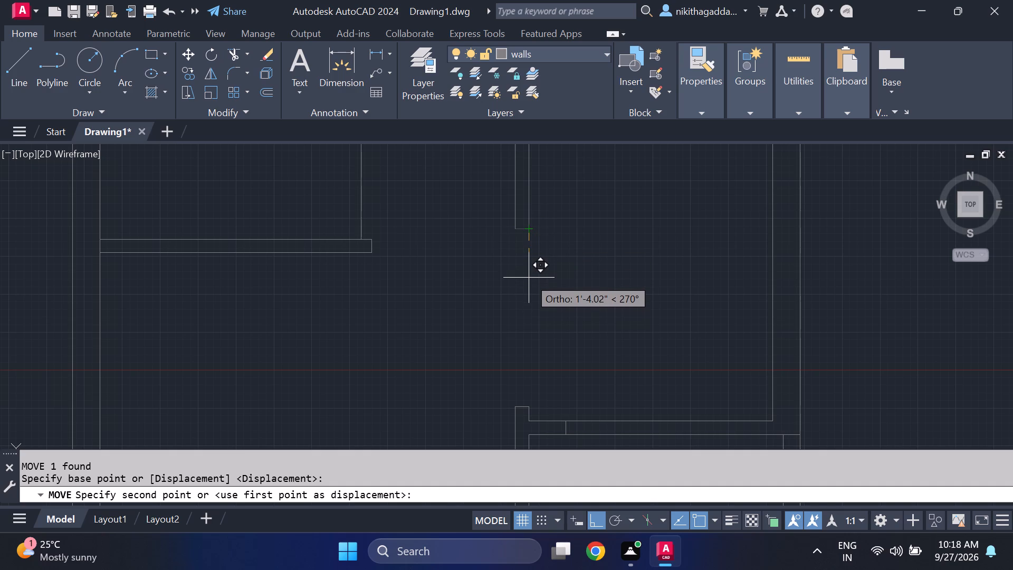
left_click(529, 278)
type("ex")
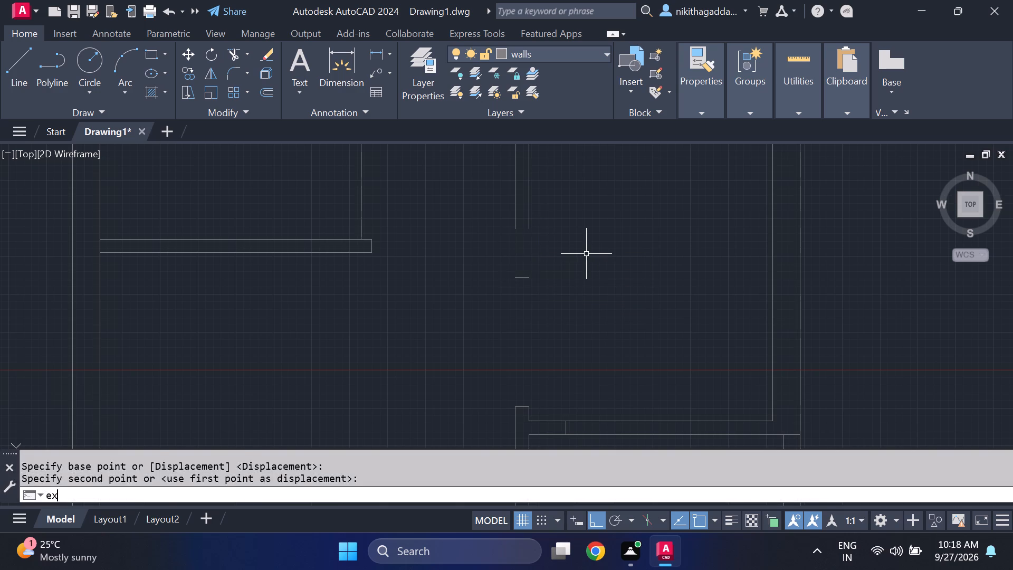
key("Return")
left_click(516, 223)
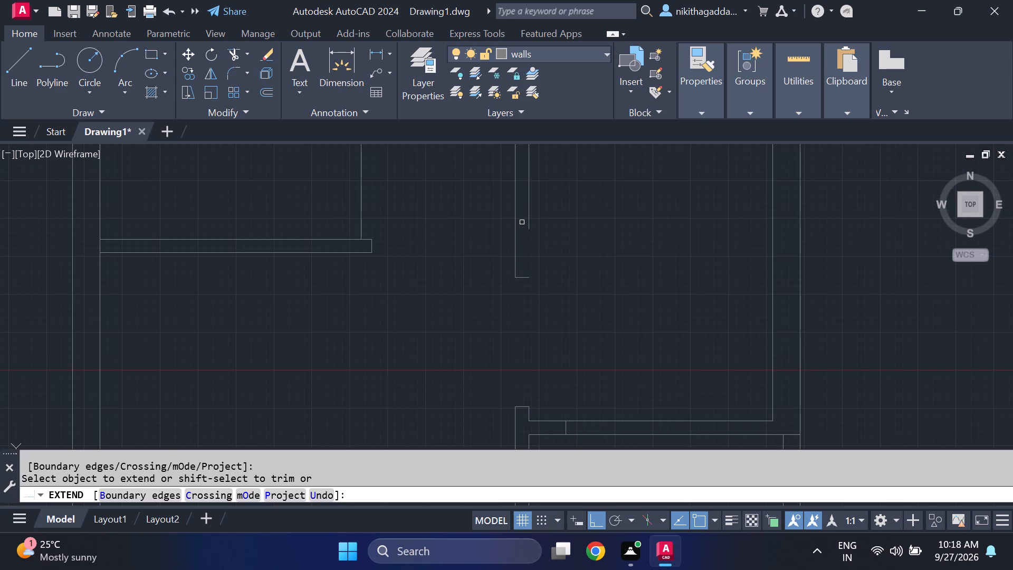
left_click(528, 218)
key("Escape")
Draw a vertical line through the middle of the west wall opening, joining its northern and southern end lines.
key("l")
key("Return")
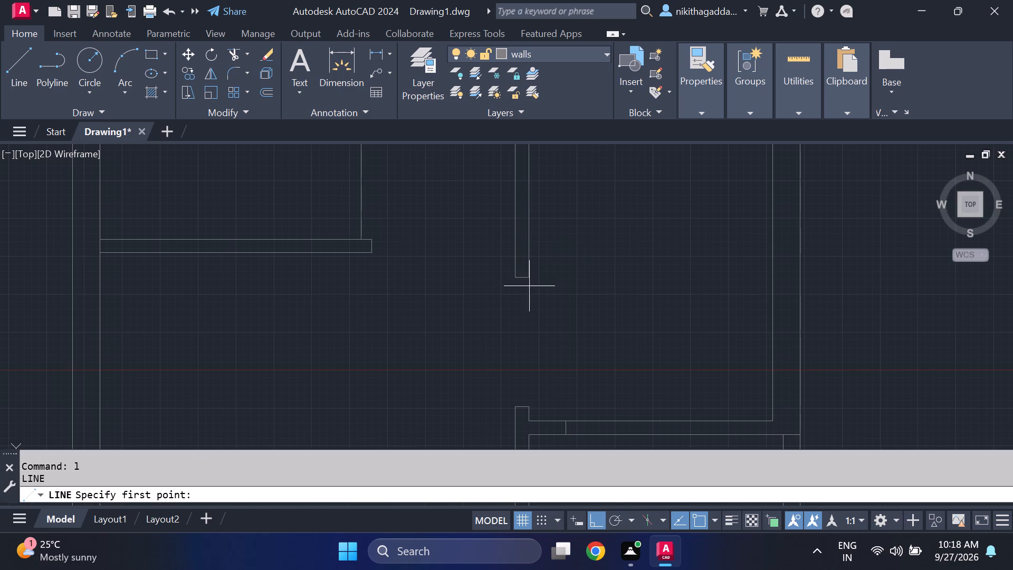
left_click(521, 278)
left_click(526, 409)
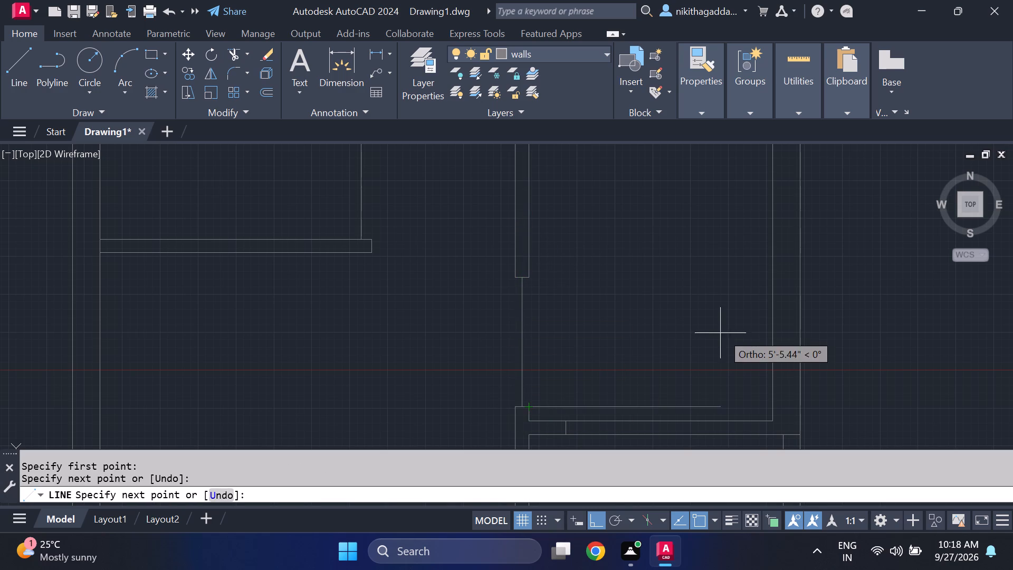
key("Escape")
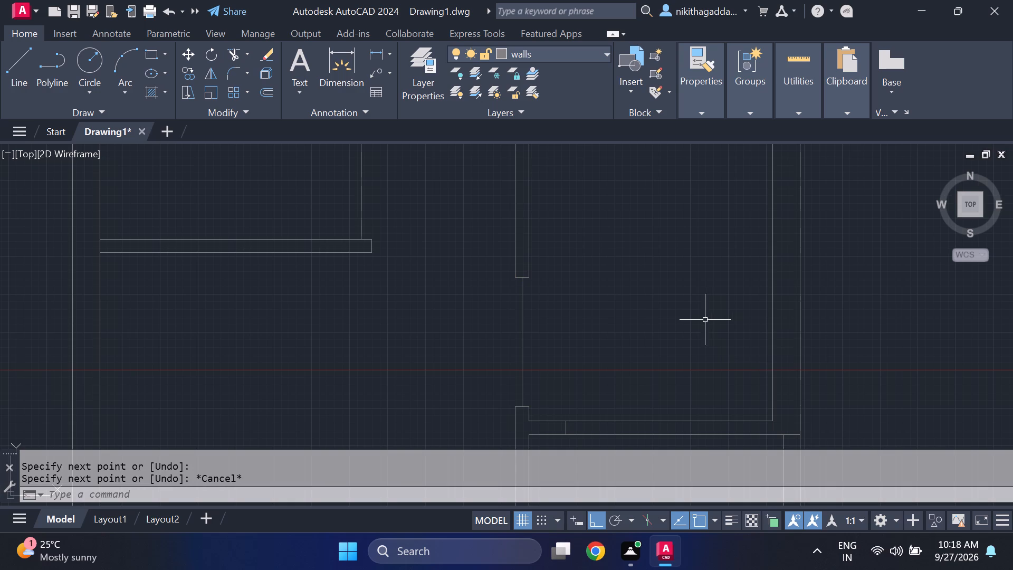
Draw a short vertical line across the partition's thickness, a little west of its east wall junction.
middle_click_drag(634, 379, 558, 286)
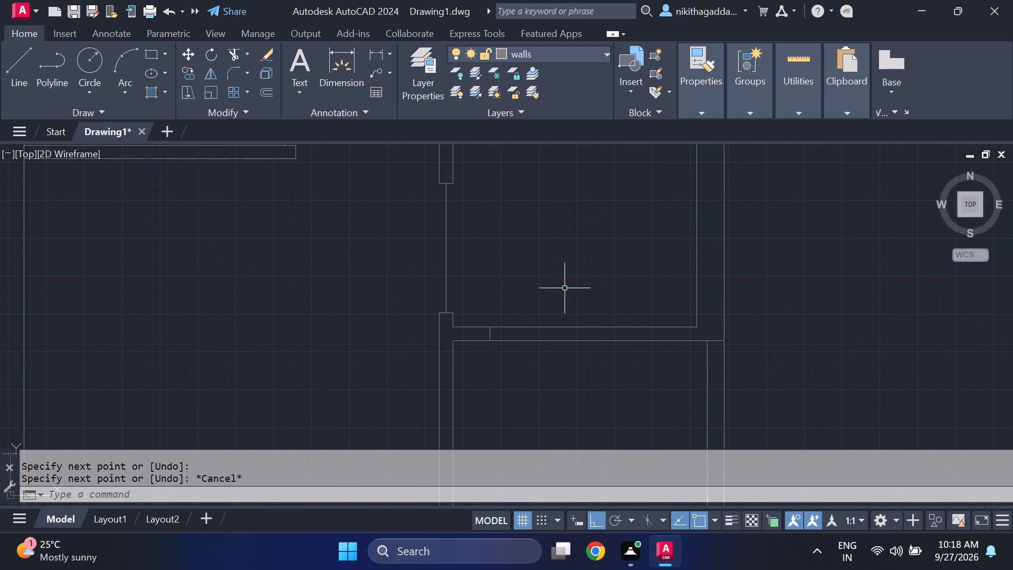
key("l")
key("Return")
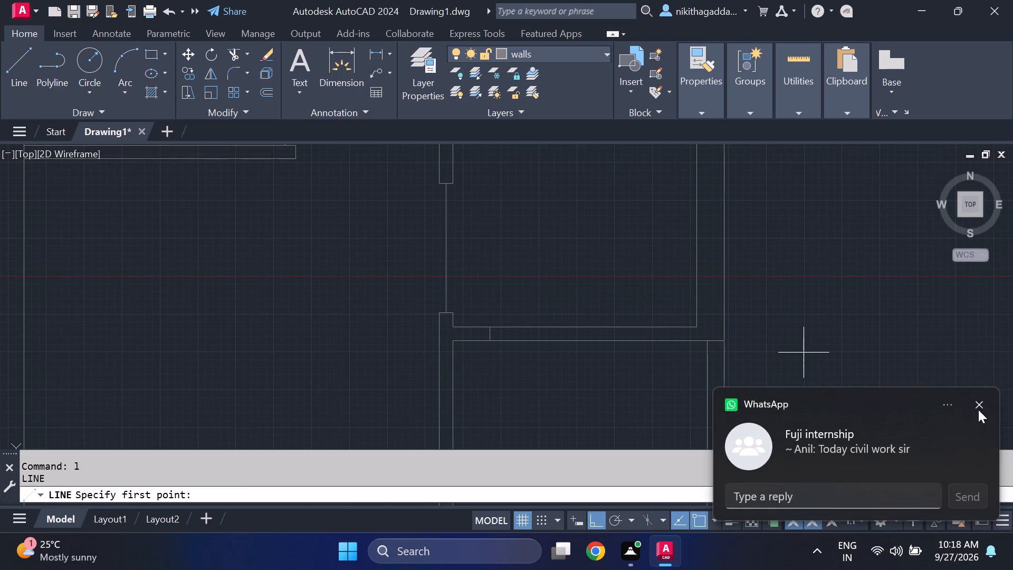
left_click(975, 405)
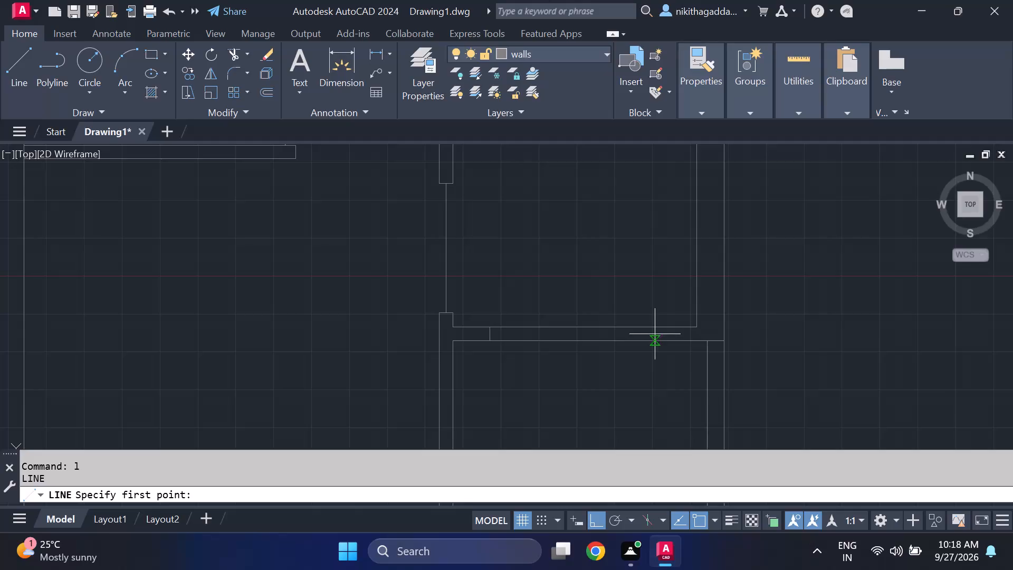
left_click(667, 329)
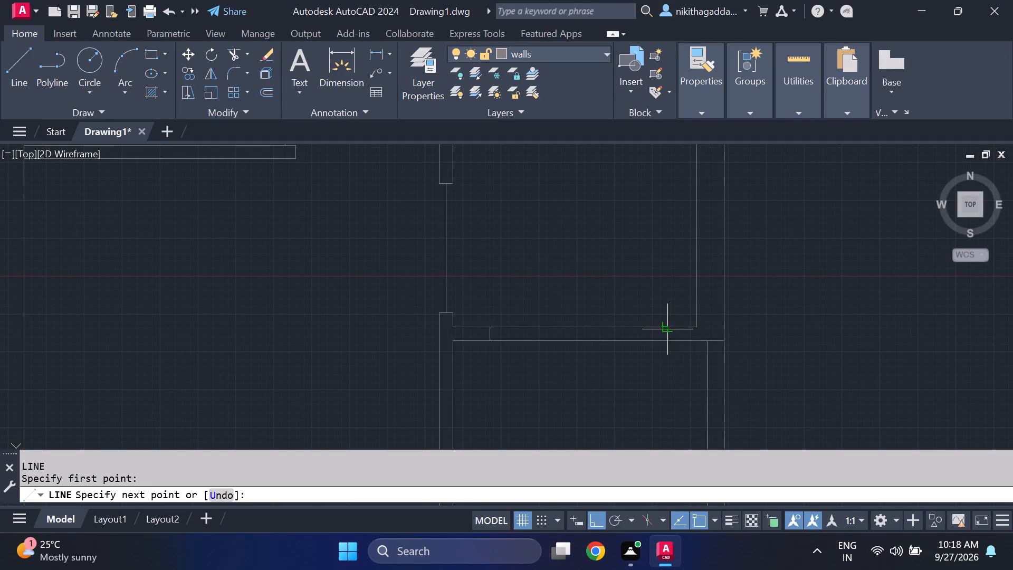
left_click(669, 344)
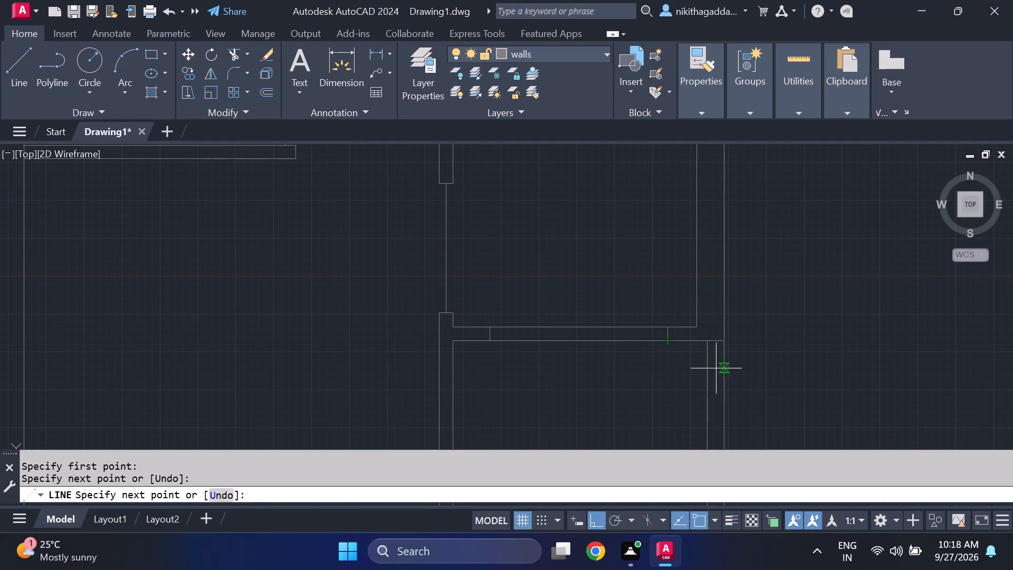
key("Escape")
Trim both partition lines between the two short vertical lines to cut a wide opening in the partition.
type("tr")
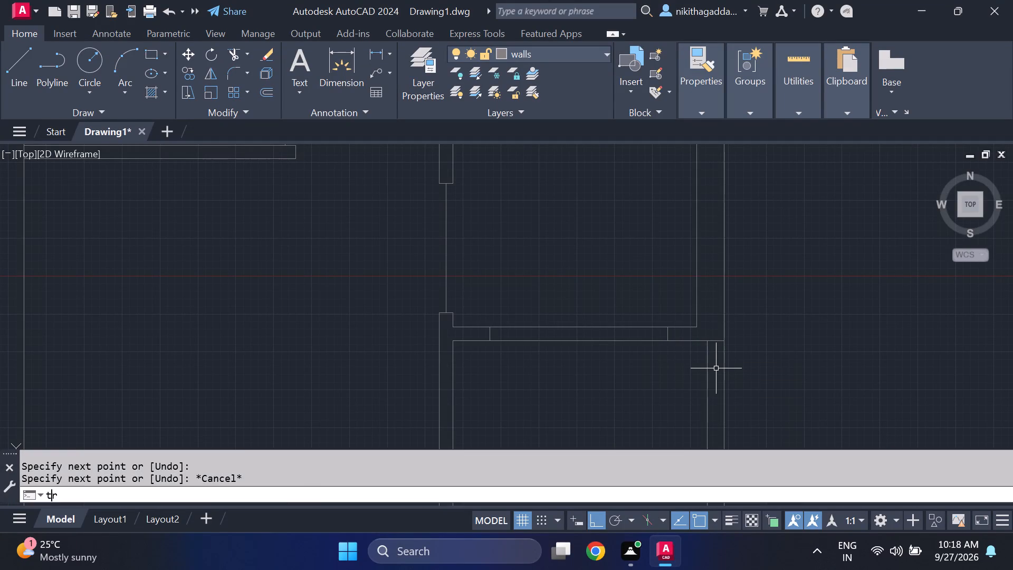
key("Return")
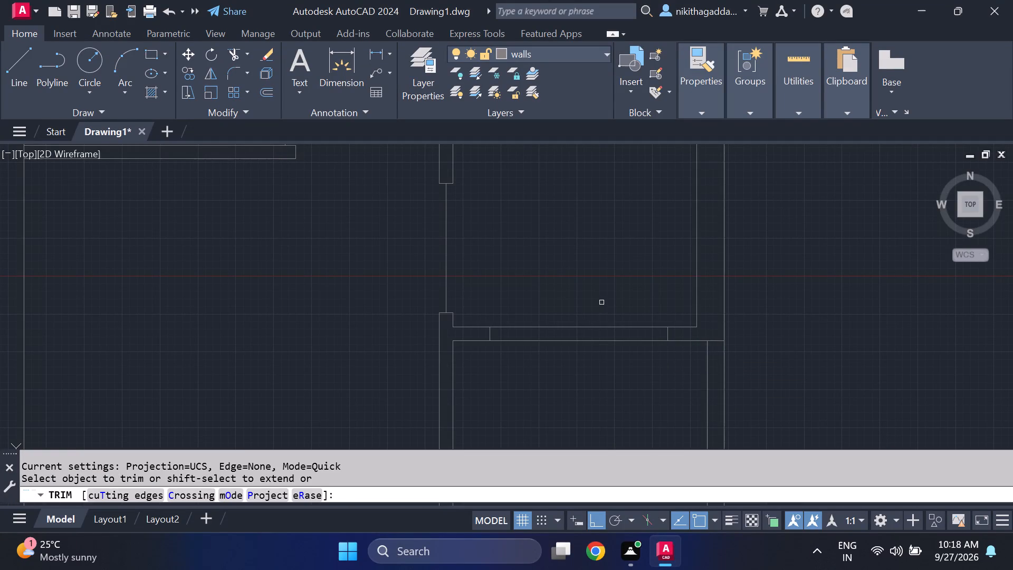
left_click_drag(601, 302, 603, 384)
scroll(599, 382, "down", 3)
middle_click_drag(583, 388, 570, 343)
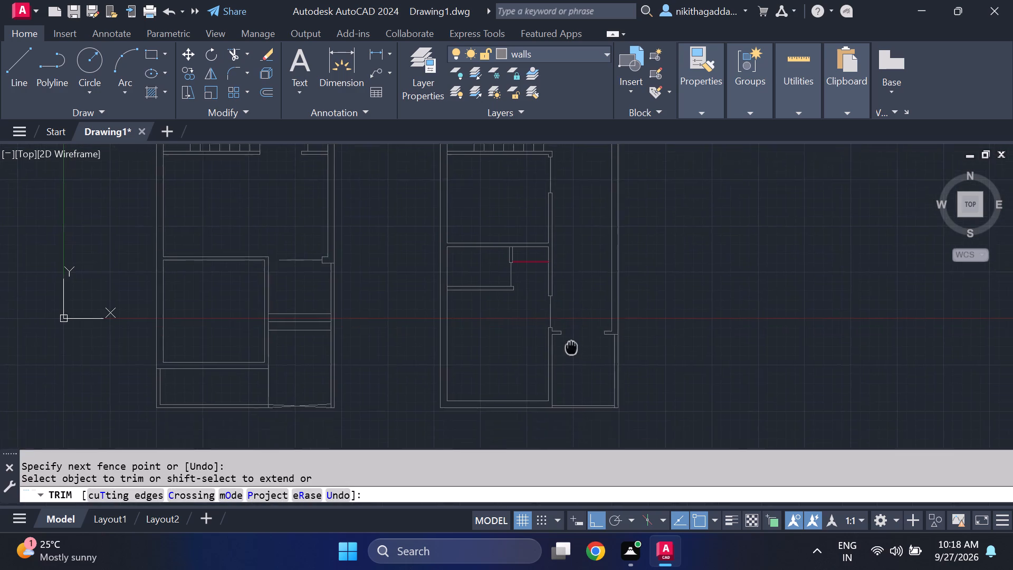
middle_click_drag(570, 343, 560, 309)
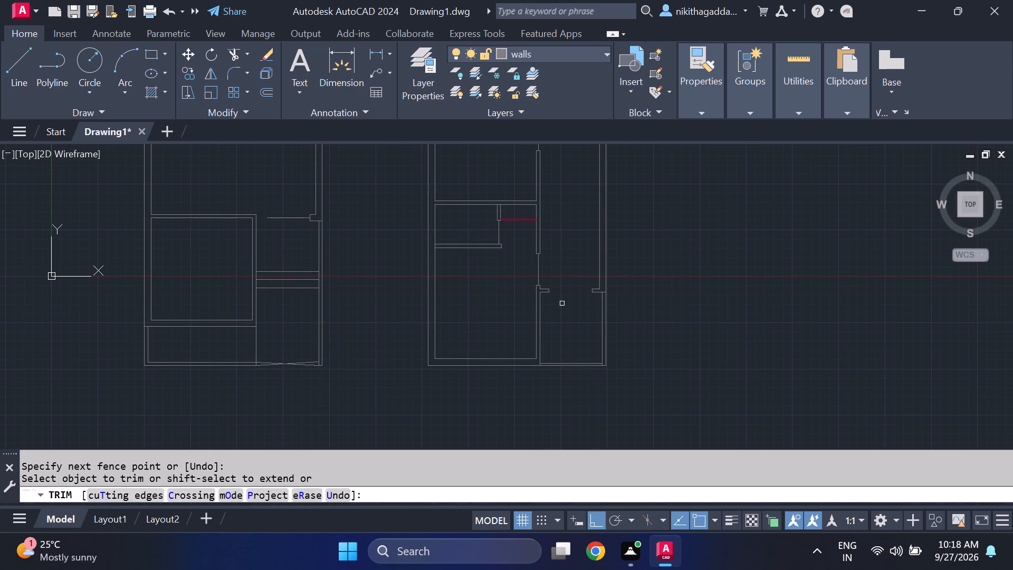
key("Escape")
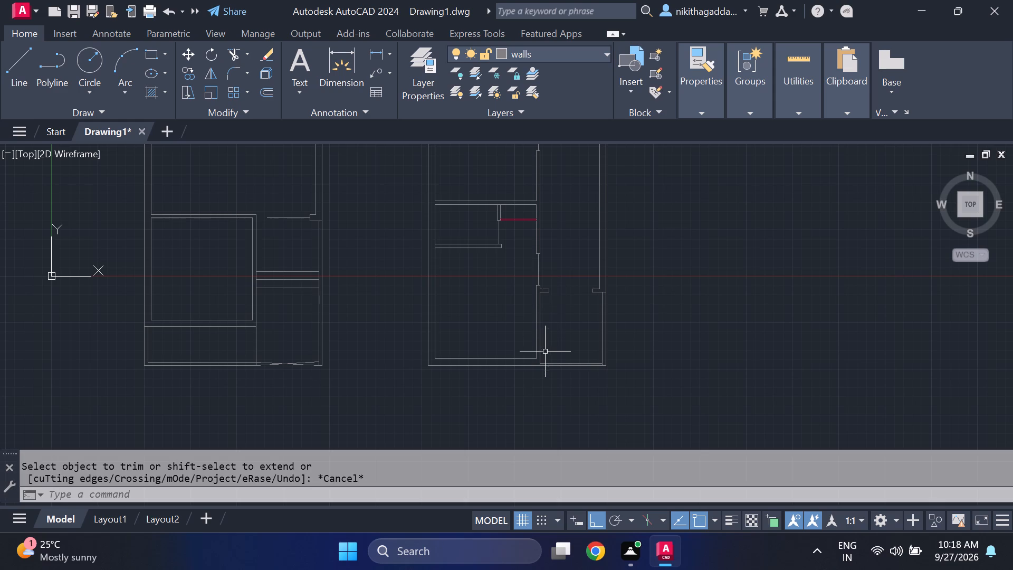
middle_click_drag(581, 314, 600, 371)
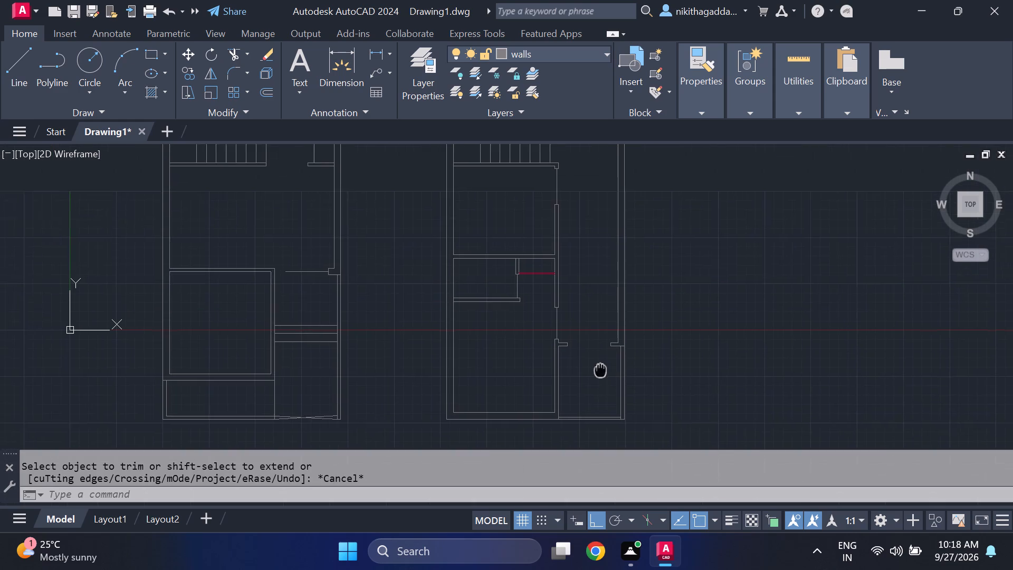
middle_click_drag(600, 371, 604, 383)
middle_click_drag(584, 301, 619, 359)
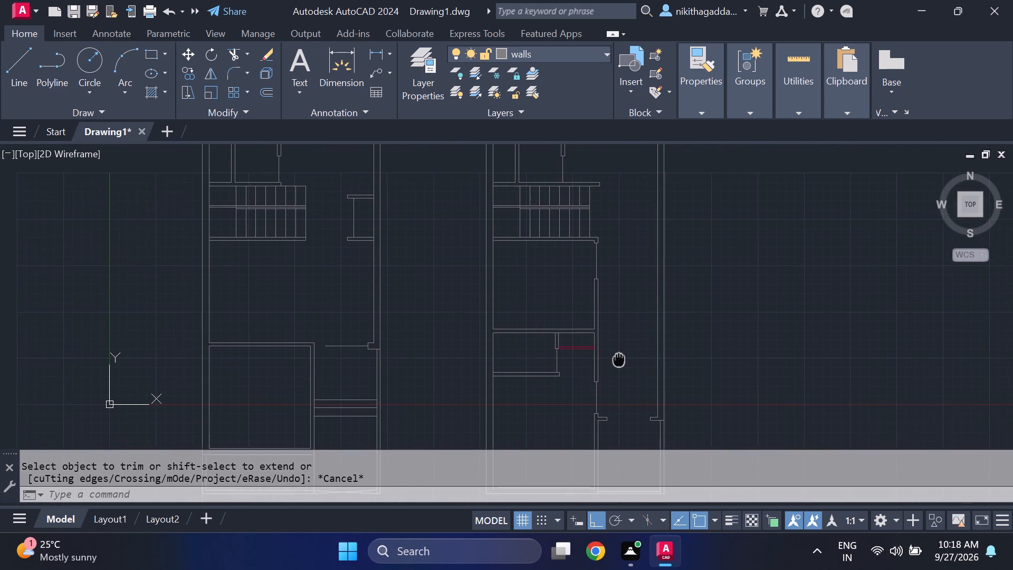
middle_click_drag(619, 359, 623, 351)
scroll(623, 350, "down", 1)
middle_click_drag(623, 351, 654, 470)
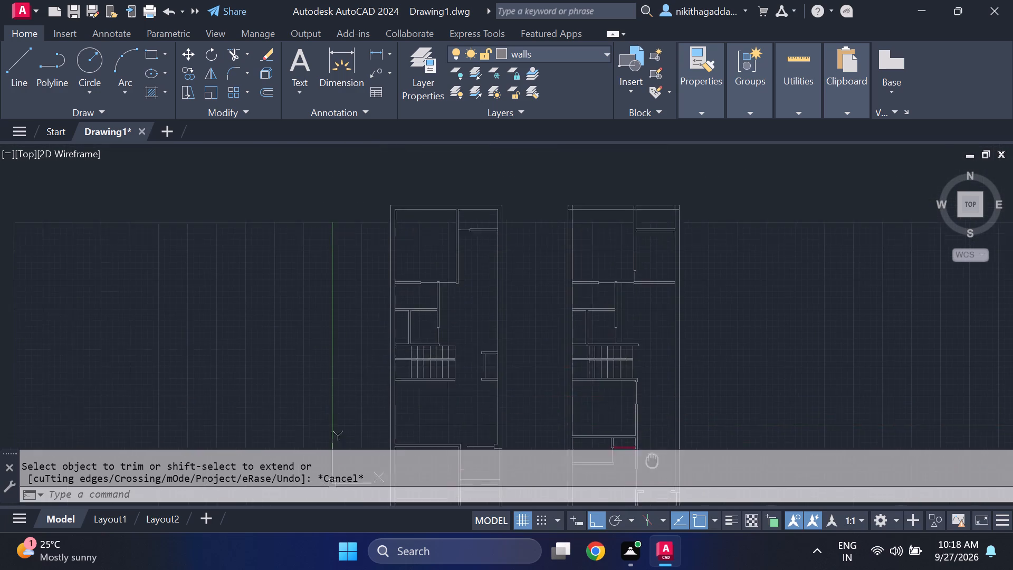
With ortho off, draw a diagonal line across the west plan's small northeast compartment, from its northwest inner corner to its southeast inner corner.
middle_click_drag(654, 470, 655, 479)
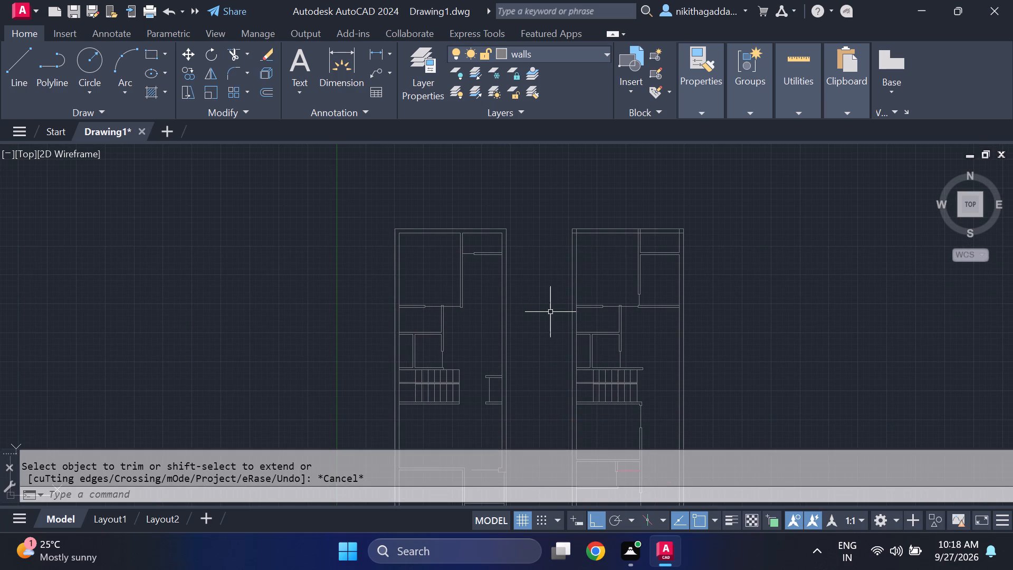
middle_click_drag(554, 320, 616, 401)
scroll(589, 330, "up", 2)
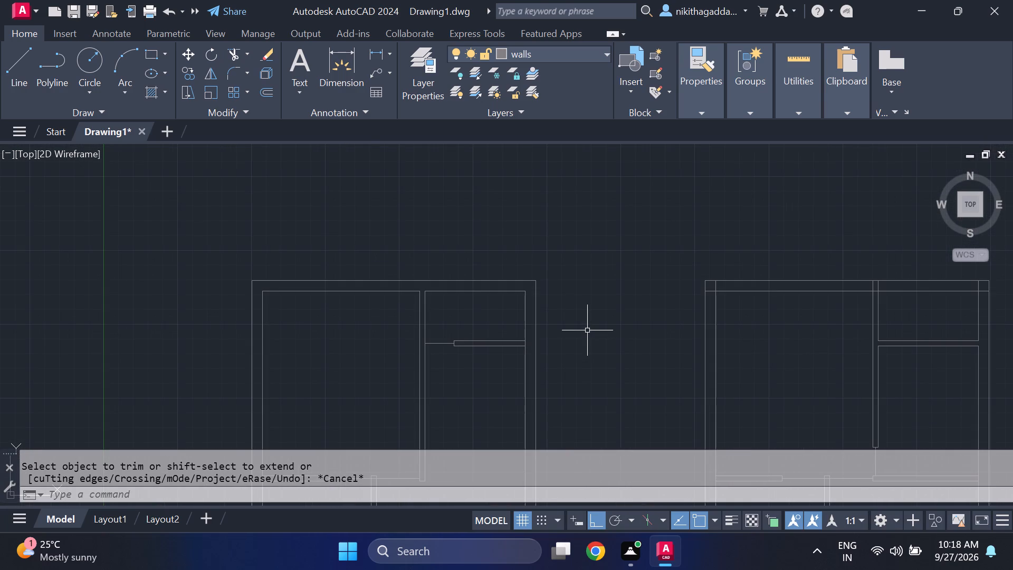
key("l")
key("Return")
key("F8")
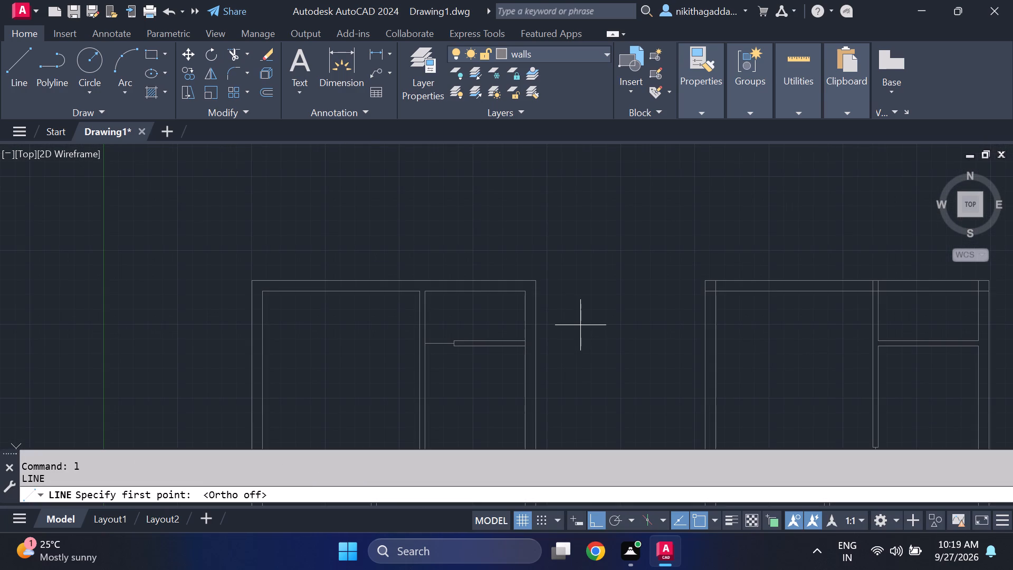
key("F8")
key("F8")
right_click(580, 325)
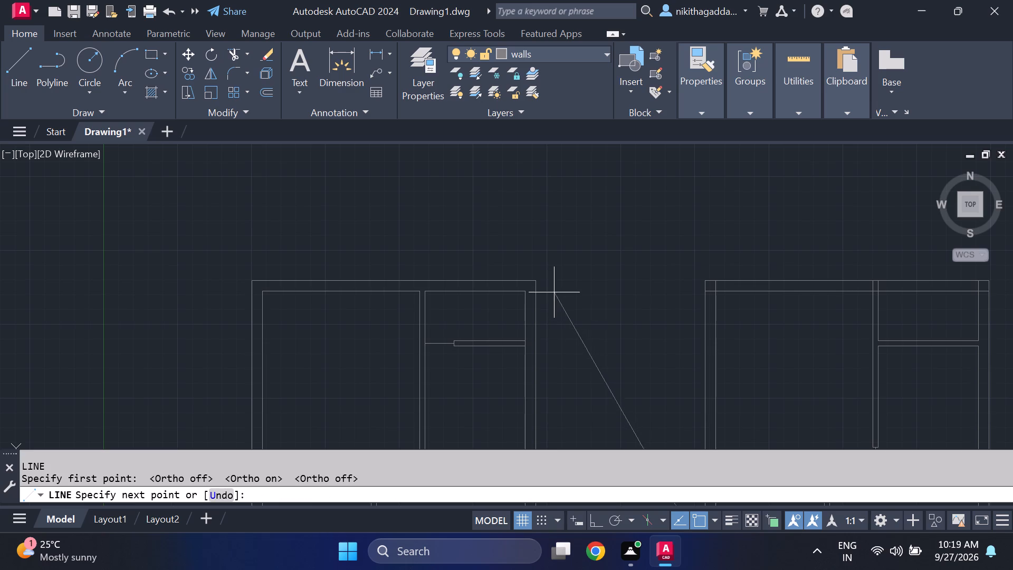
key("Escape")
key("l")
key("Return")
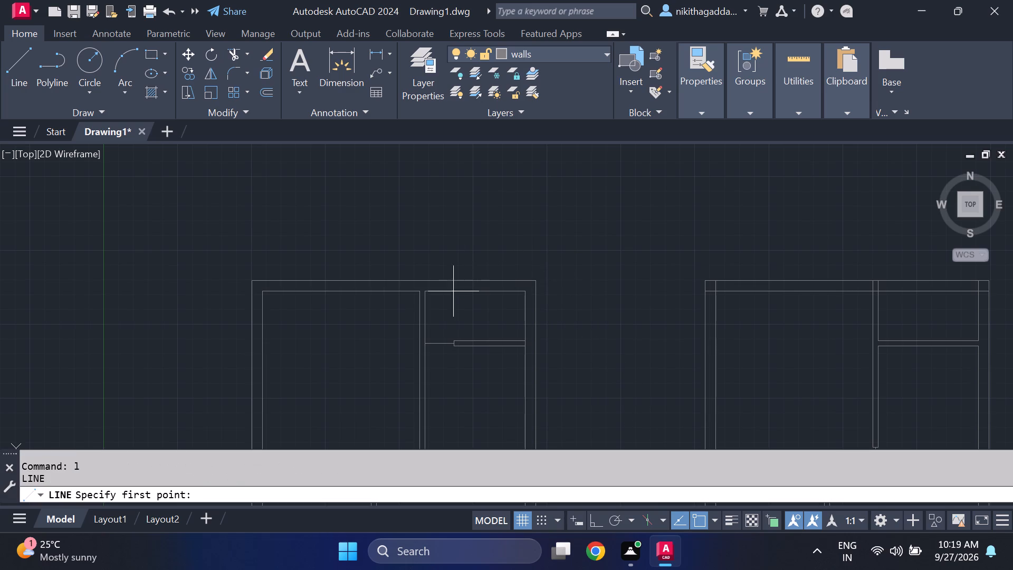
left_click(427, 293)
left_click(528, 339)
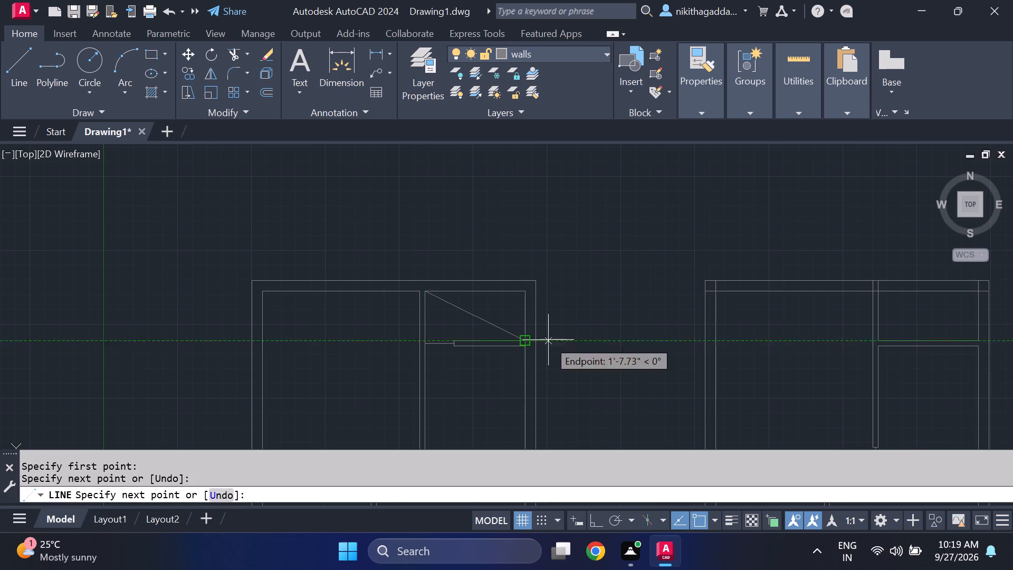
key("Escape")
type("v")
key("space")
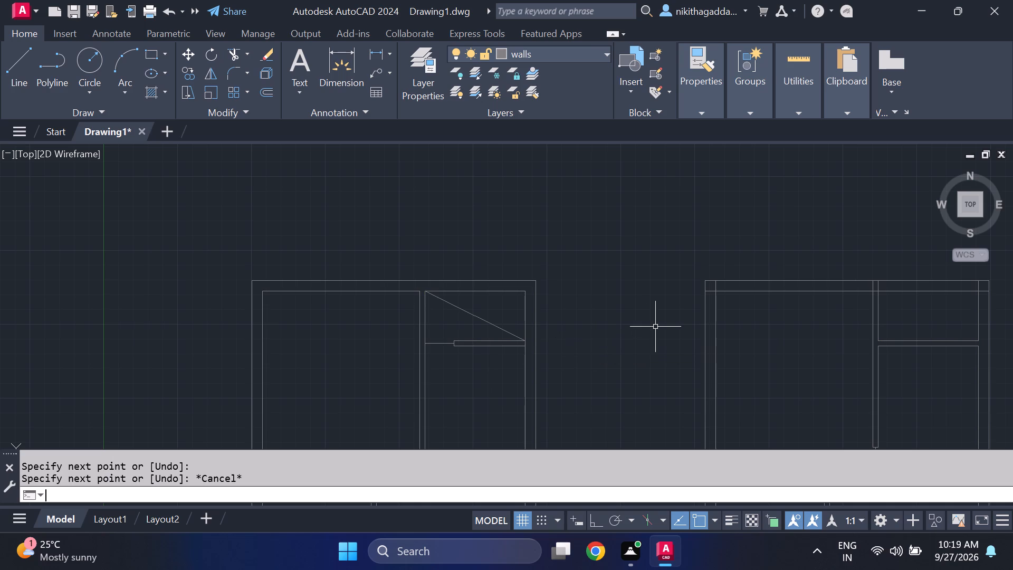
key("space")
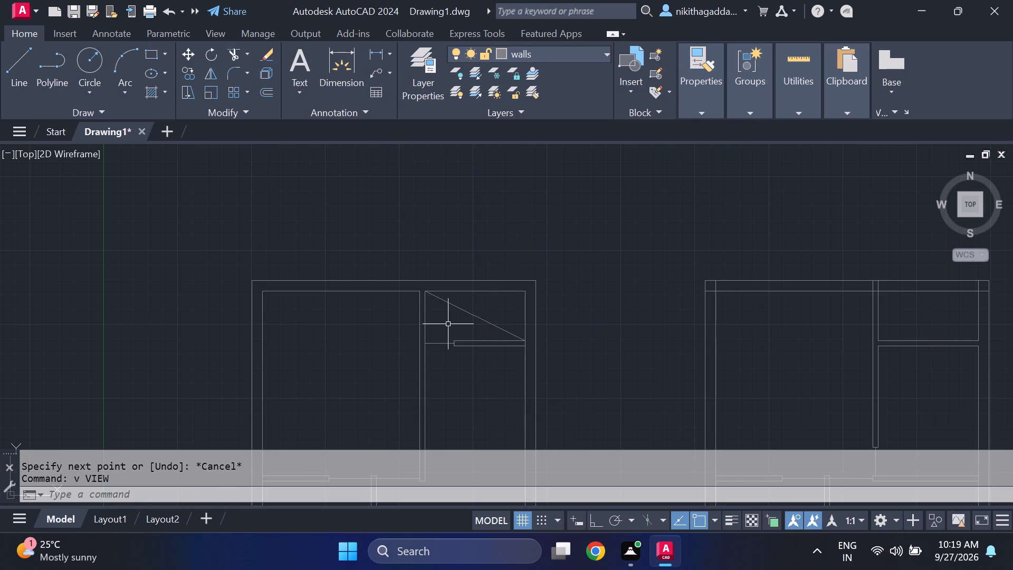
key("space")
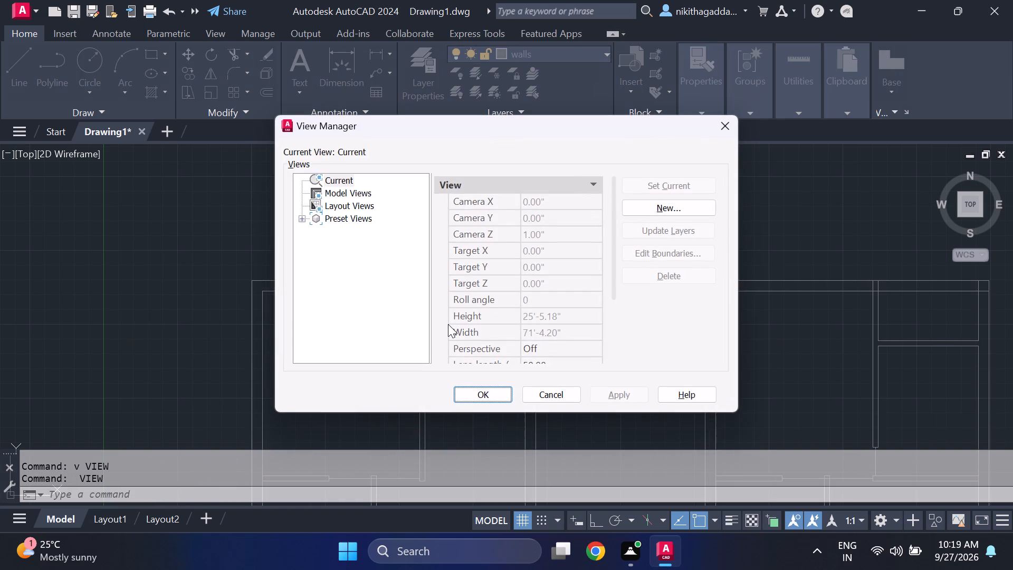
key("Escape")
Draw the second diagonal of the same compartment, from its southwest corner to its northeast inner corner, completing the cross.
key("l")
key("Return")
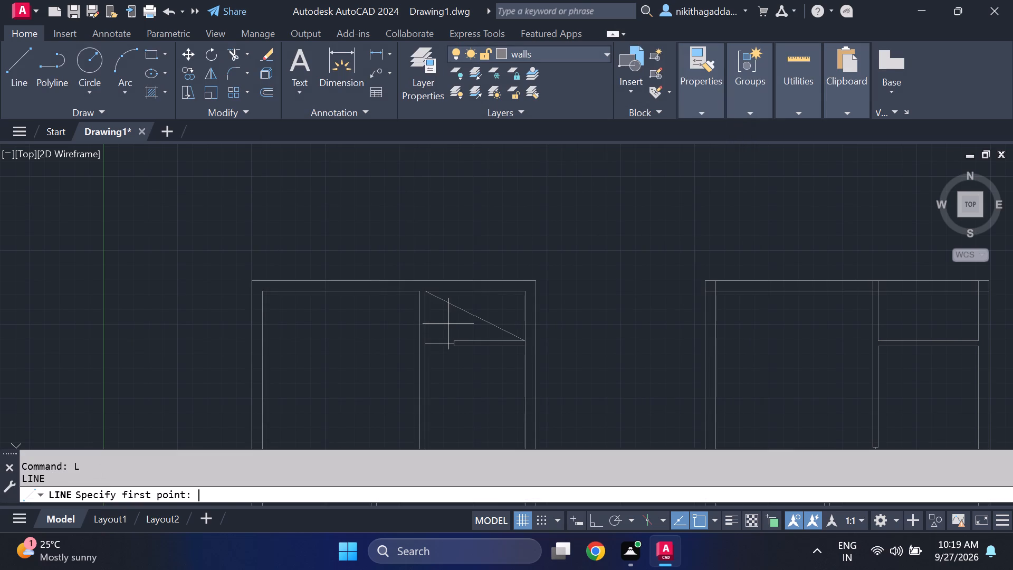
left_click(426, 341)
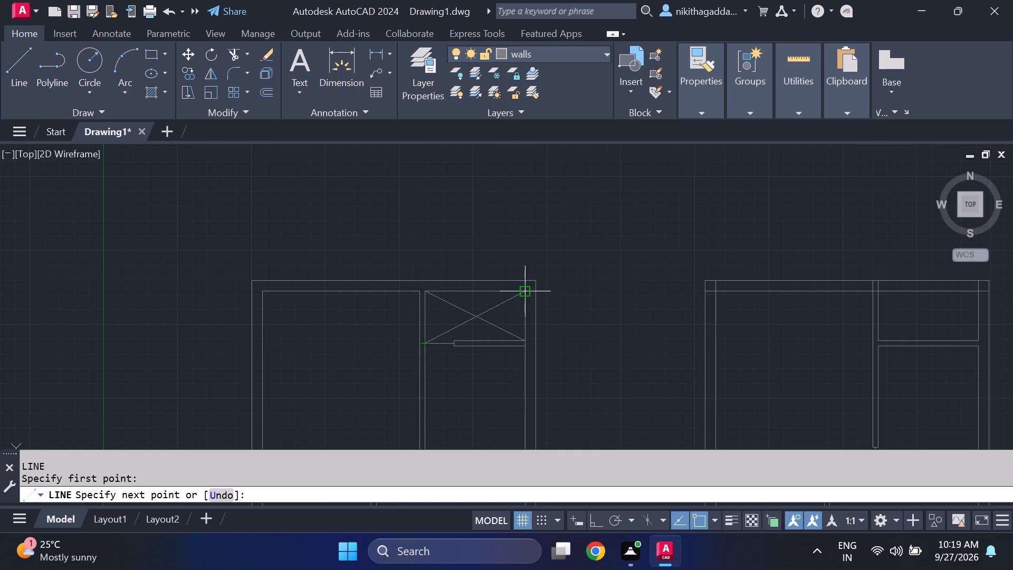
left_click(529, 296)
key("Escape")
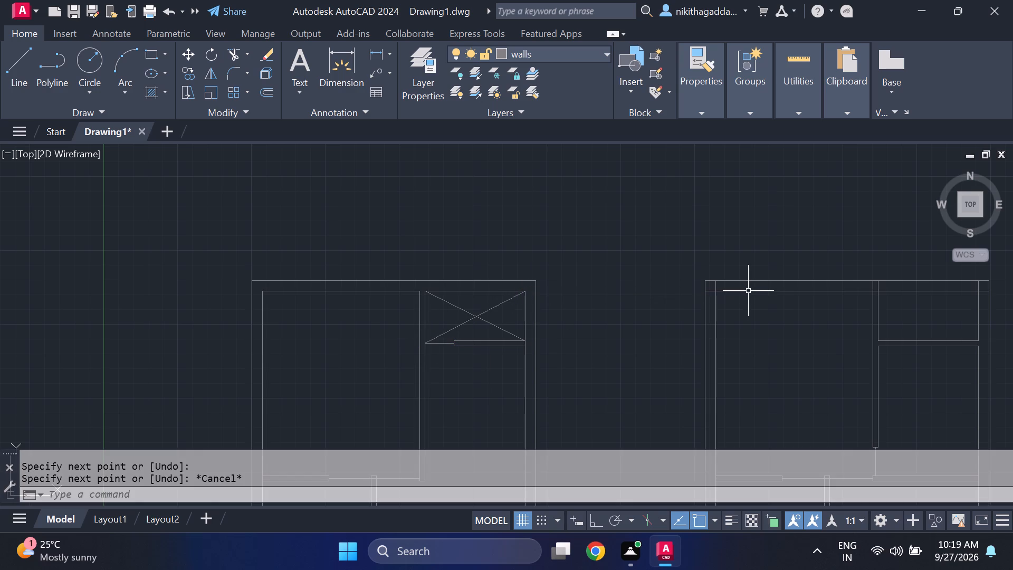
Draw two crossing diagonal lines between the inner corners of the matching northeast compartment in the east plan.
key("space")
scroll(752, 293, "down", 3)
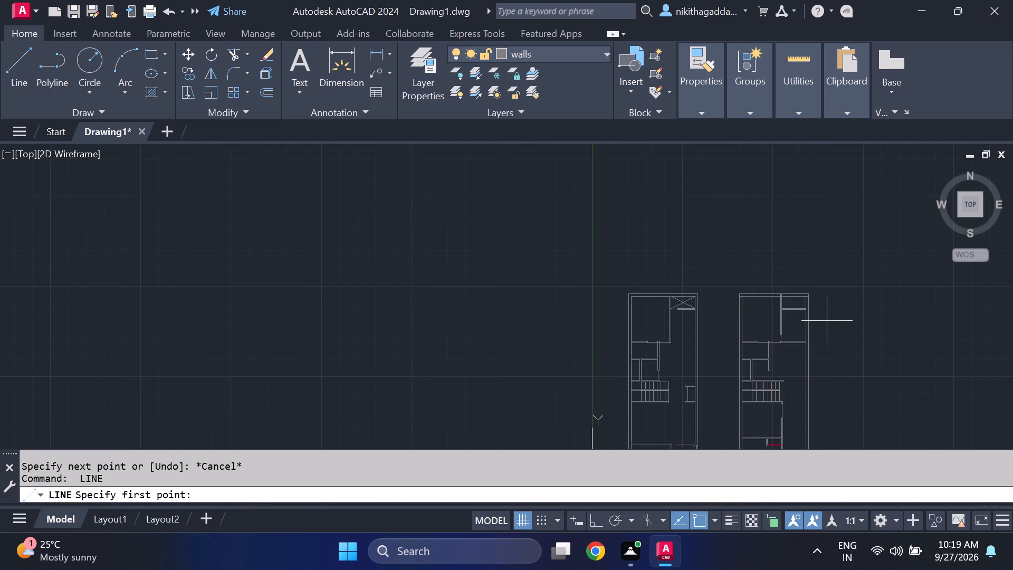
scroll(821, 303, "up", 3)
scroll(772, 299, "up", 2)
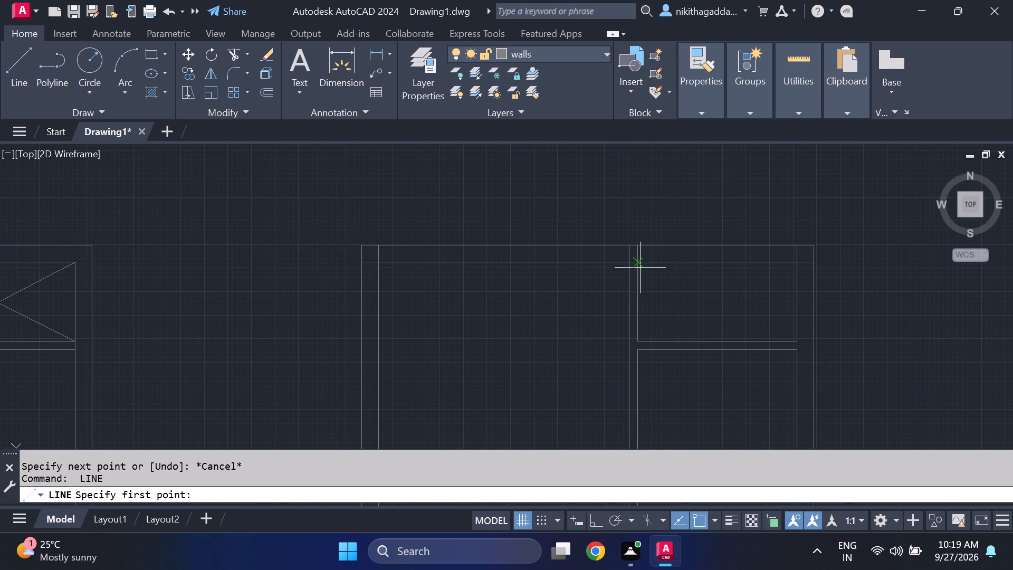
left_click(640, 266)
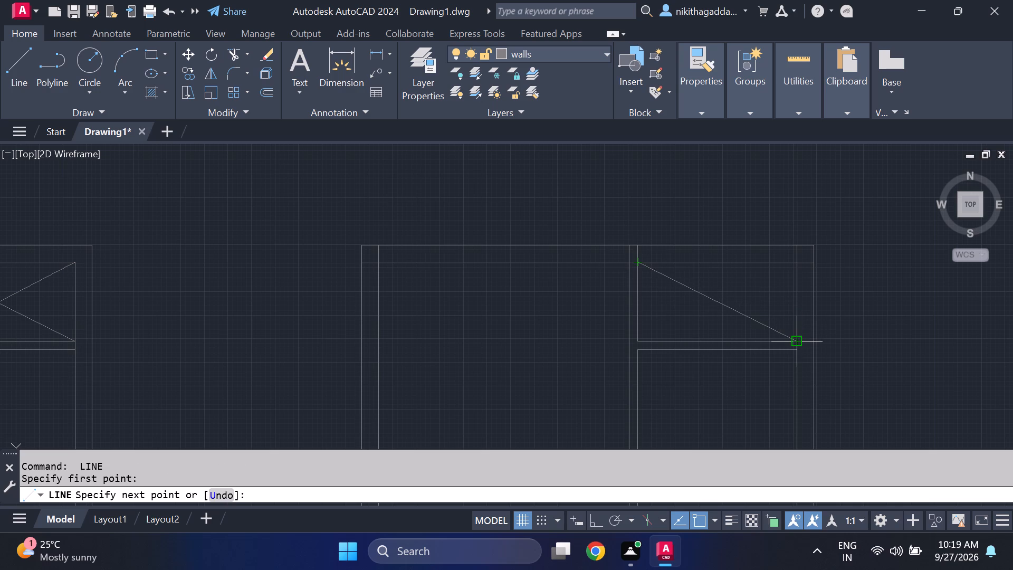
left_click(795, 340)
key("Escape")
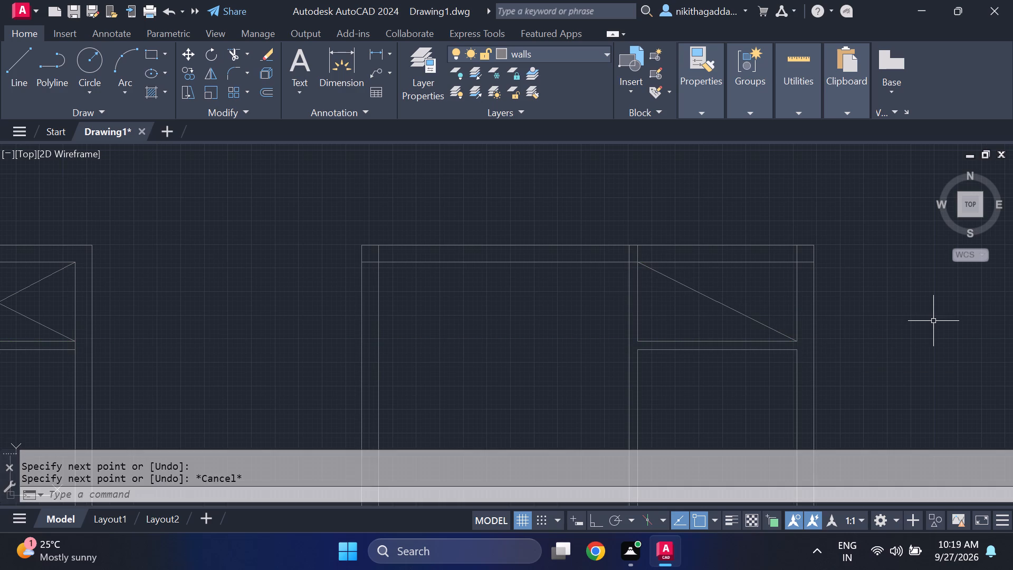
key("space")
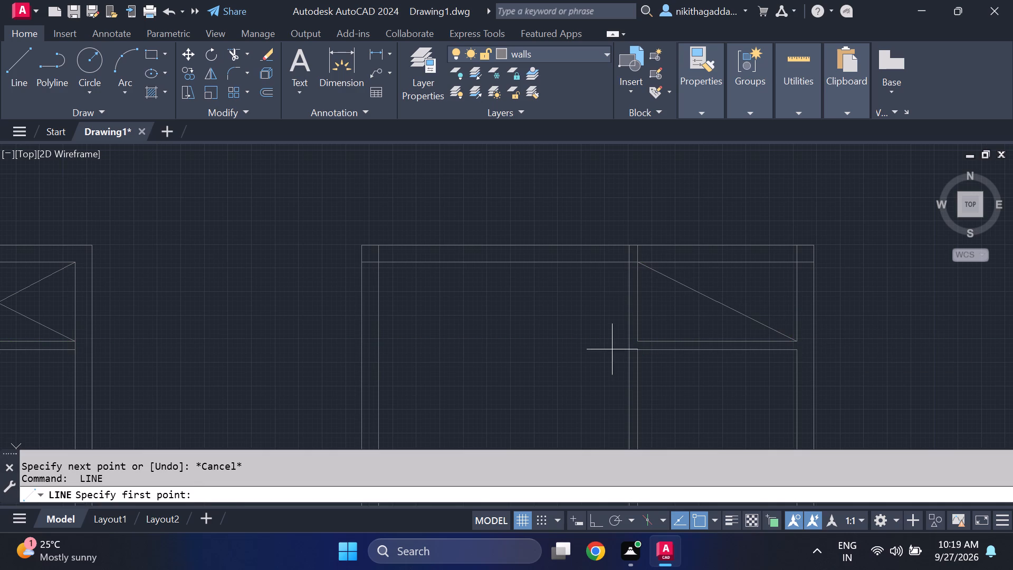
left_click(643, 344)
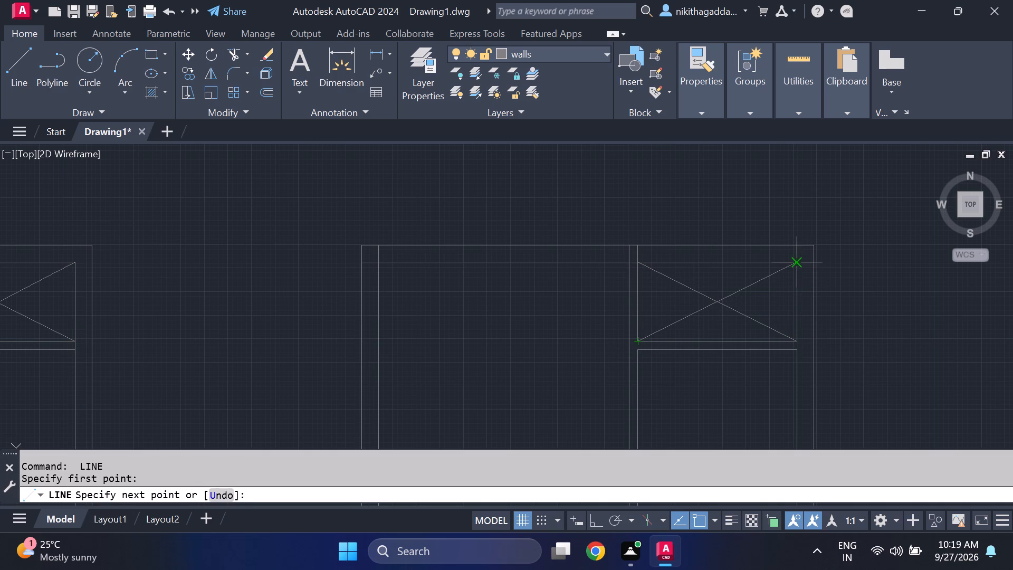
left_click(792, 265)
key("Escape")
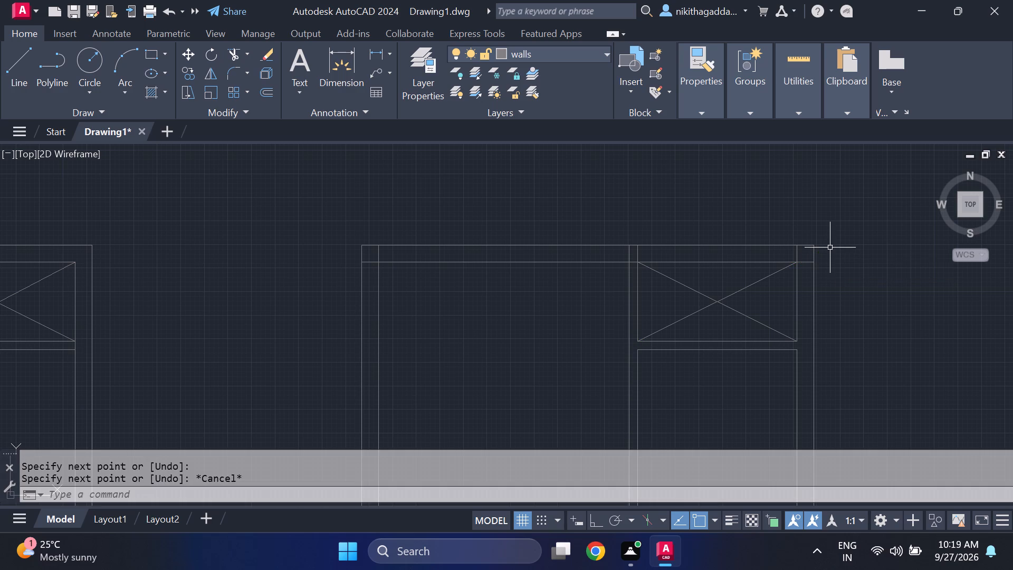
Trim the overlapping lines where the compartment's west partition meets the north outer wall in the east plan.
type("tr")
key("Return")
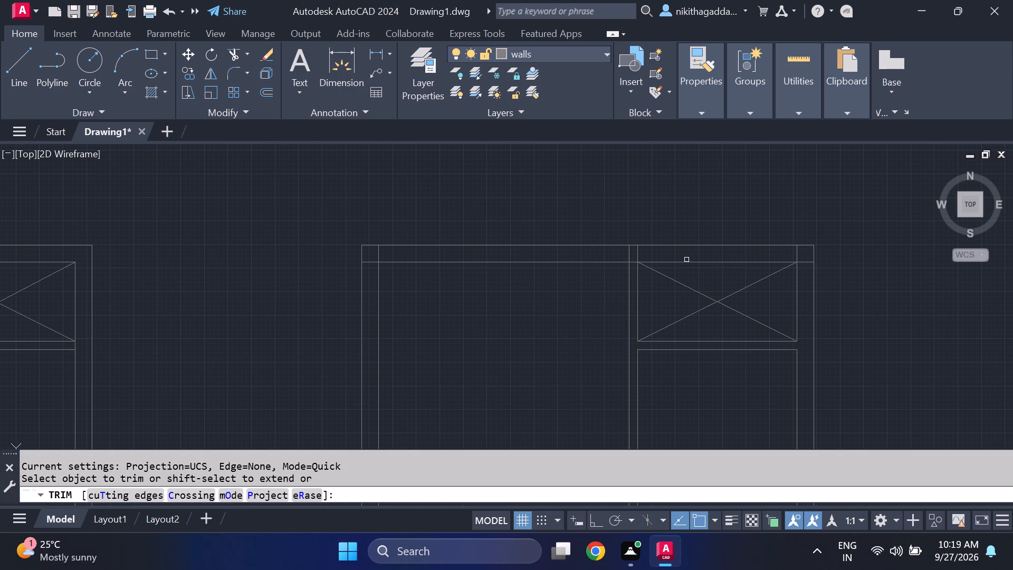
scroll(646, 258, "up", 3)
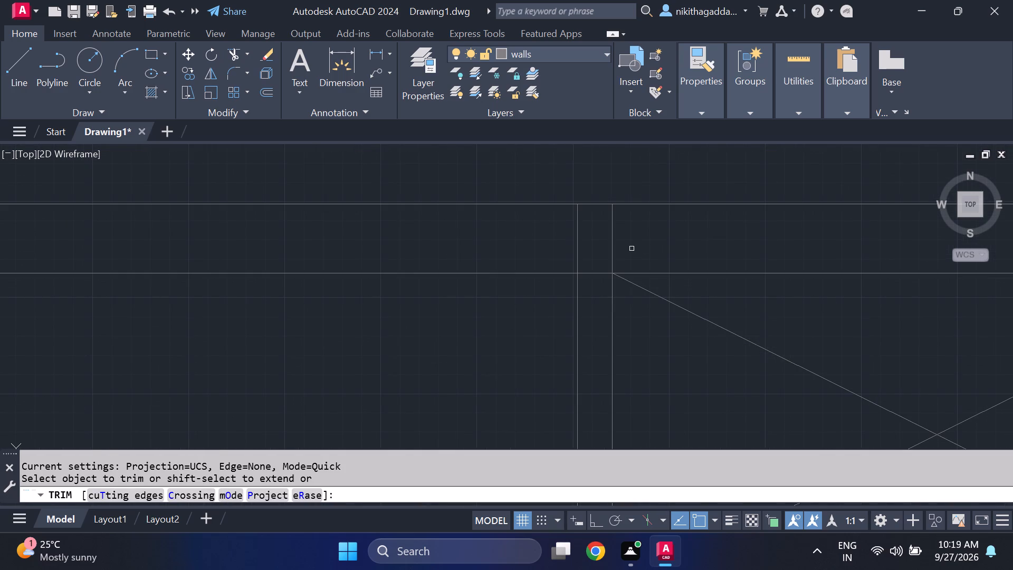
left_click_drag(622, 242, 543, 258)
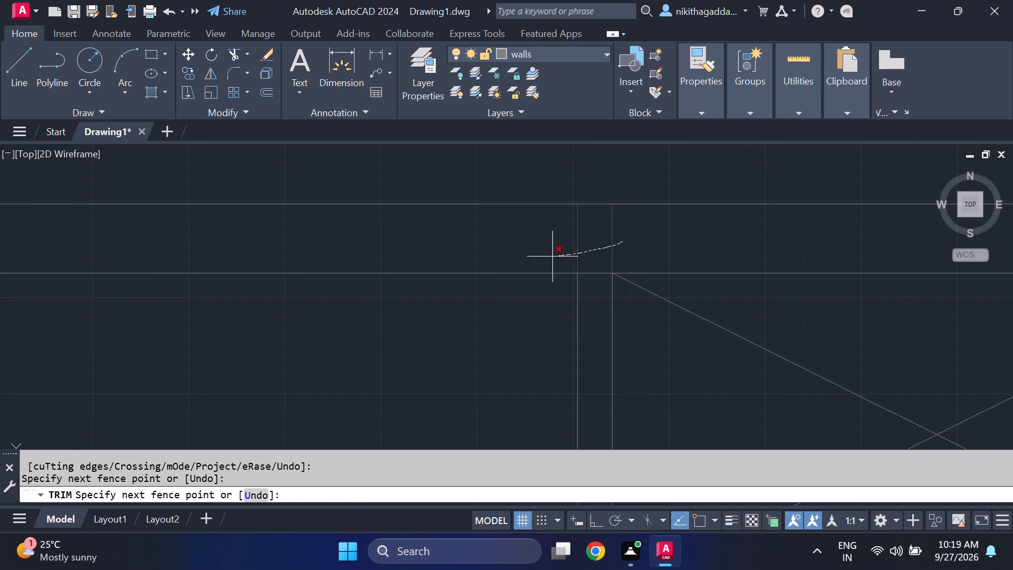
left_click_drag(543, 258, 511, 262)
left_click(597, 273)
Trim the overlapping inner wall lines at the northeast and northwest outer corners of the east plan.
scroll(686, 273, "down", 3)
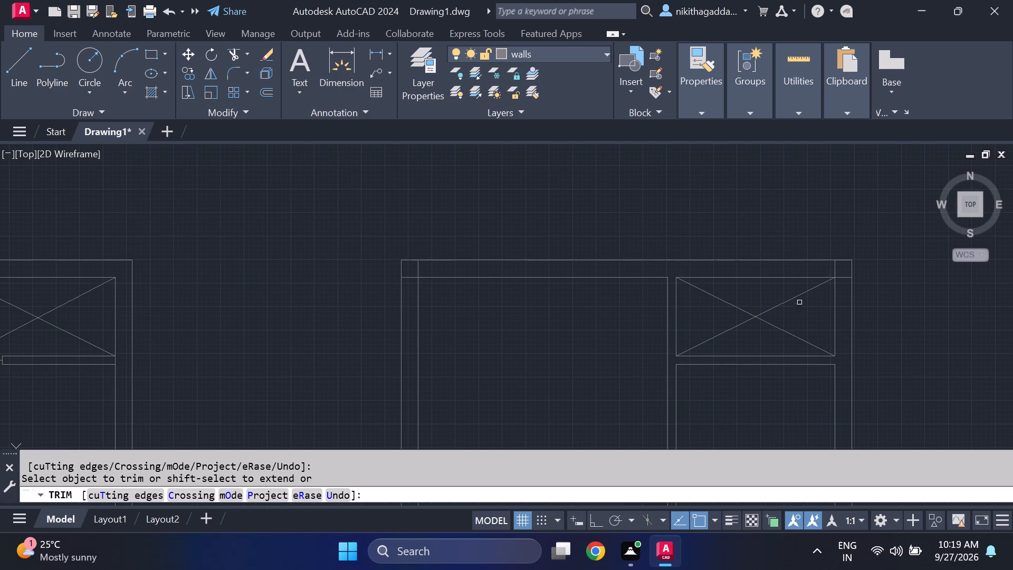
scroll(844, 271, "up", 3)
left_click_drag(770, 272, 787, 268)
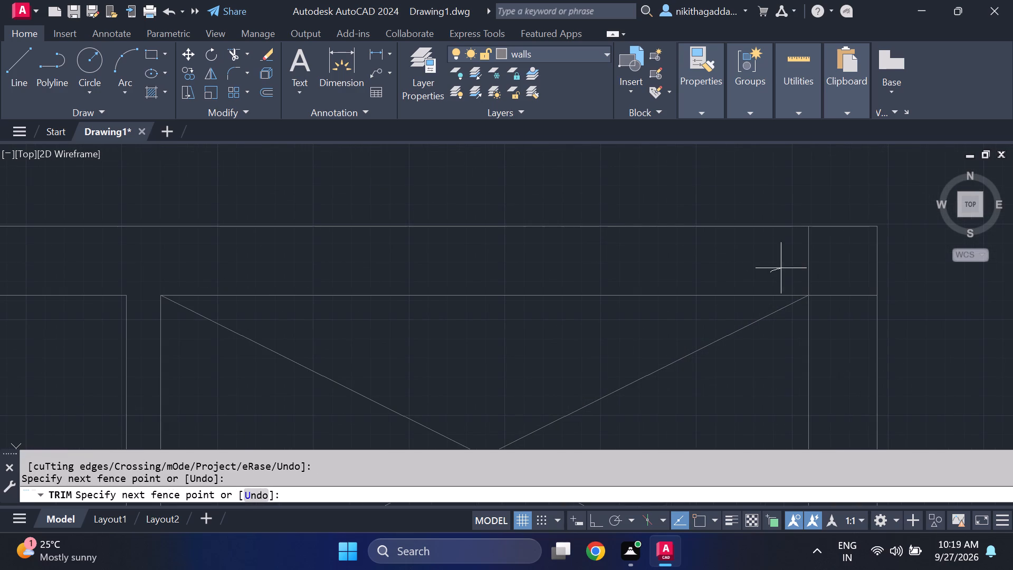
left_click_drag(787, 268, 845, 326)
scroll(813, 321, "down", 4)
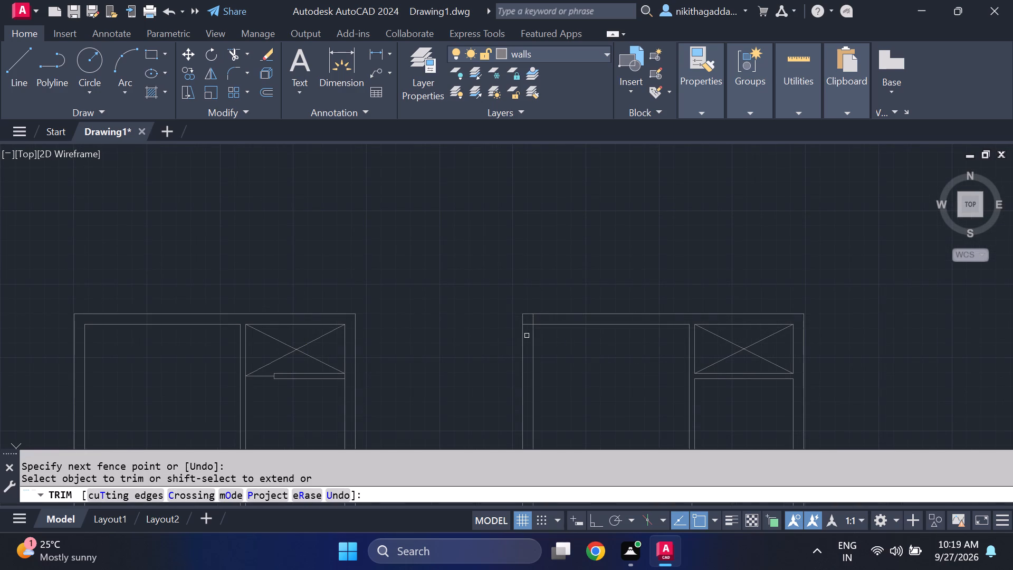
scroll(524, 315, "up", 4)
left_click_drag(601, 350, 562, 357)
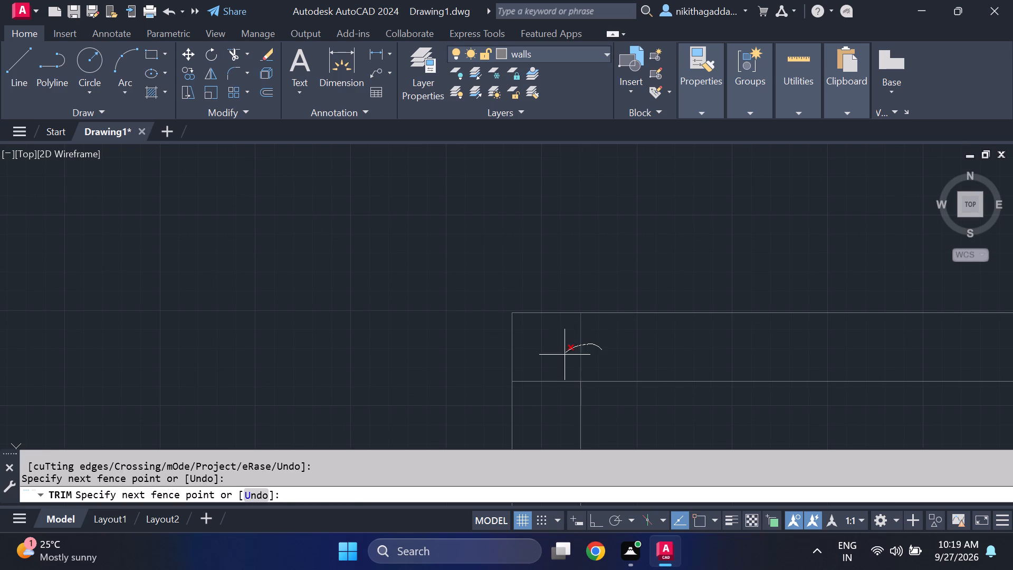
left_click_drag(562, 357, 551, 394)
scroll(587, 350, "down", 5)
Trim the west and east walls' inner lines between the faces of the horizontal partitions north of the stairs in the east plan.
middle_click_drag(626, 394, 597, 319)
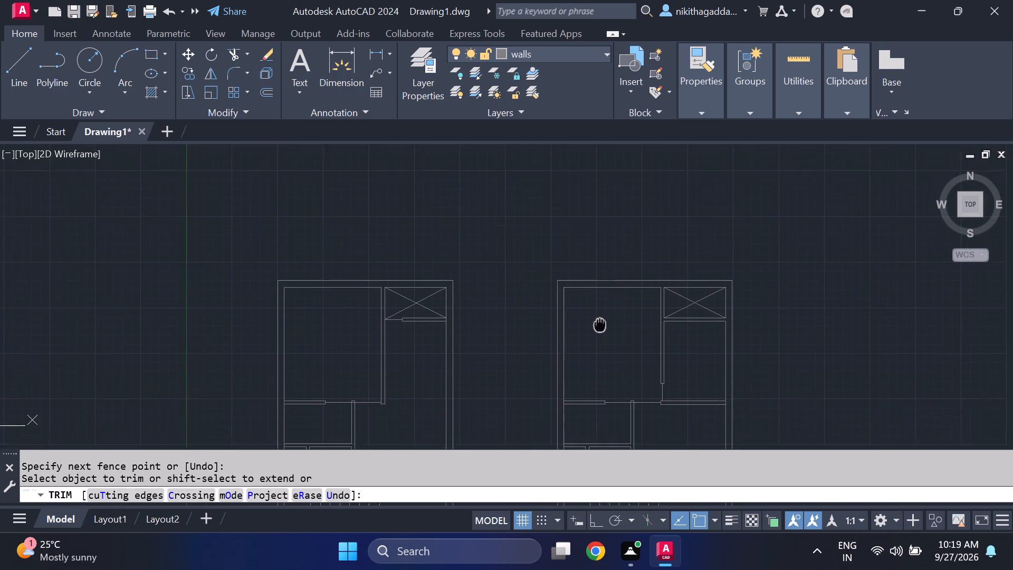
middle_click_drag(597, 319, 569, 260)
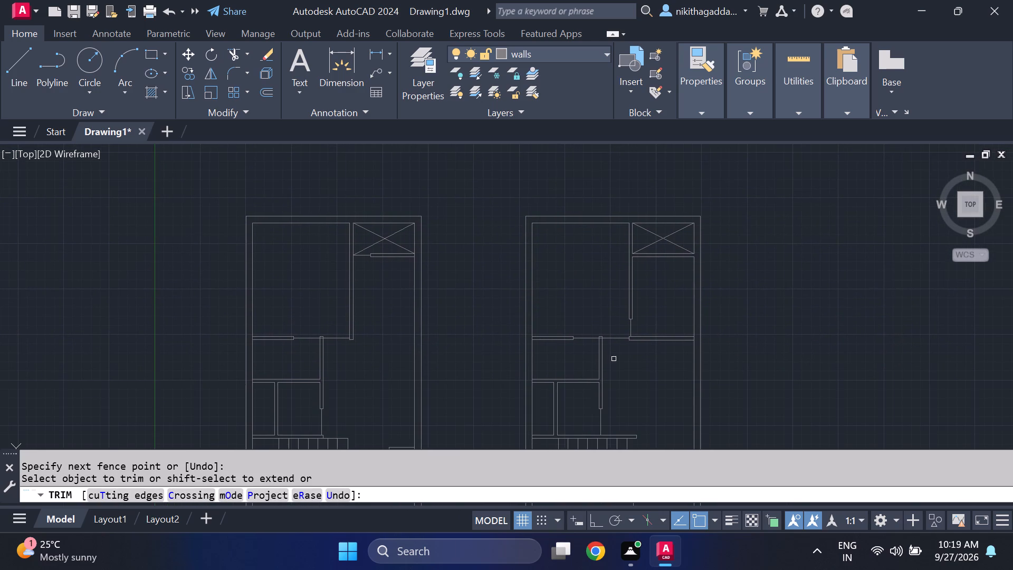
middle_click_drag(613, 359, 588, 269)
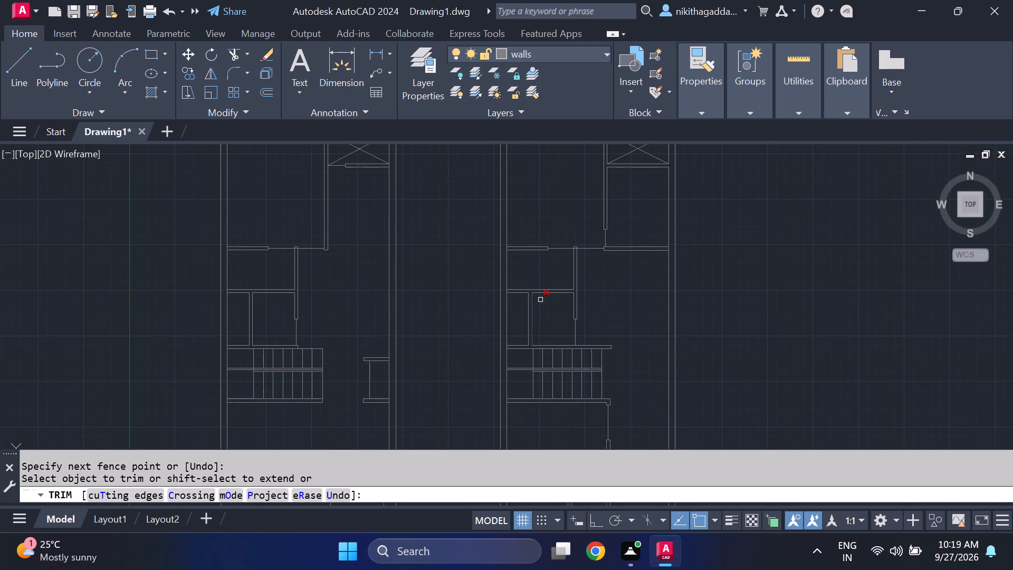
scroll(503, 257, "up", 3)
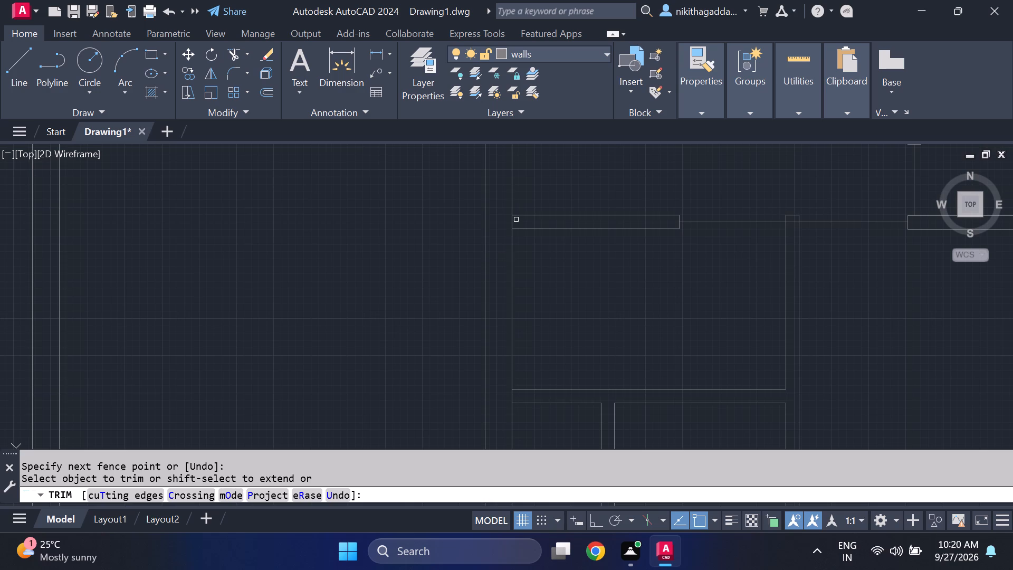
left_click(510, 223)
scroll(518, 281, "down", 3)
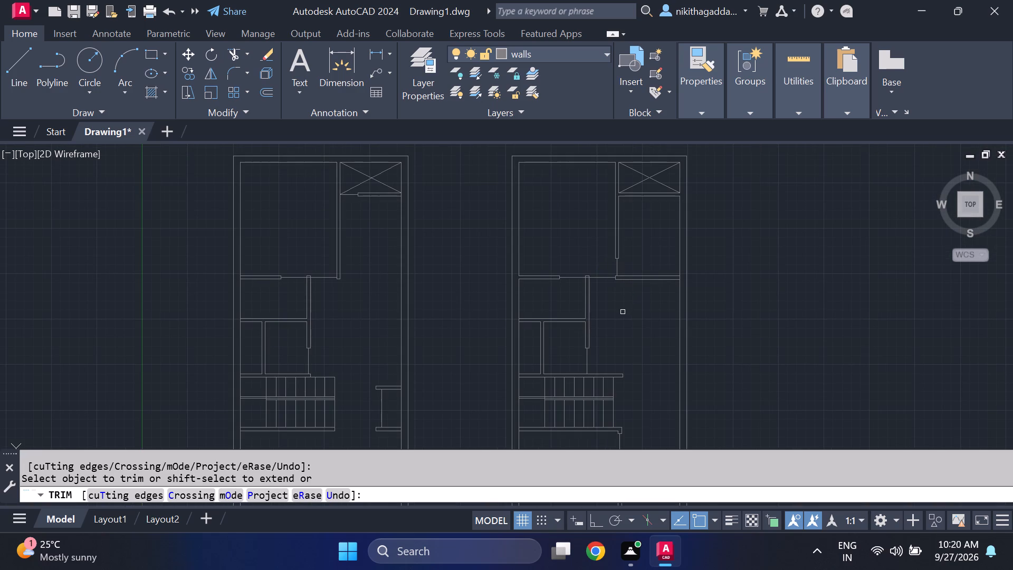
scroll(676, 284, "up", 4)
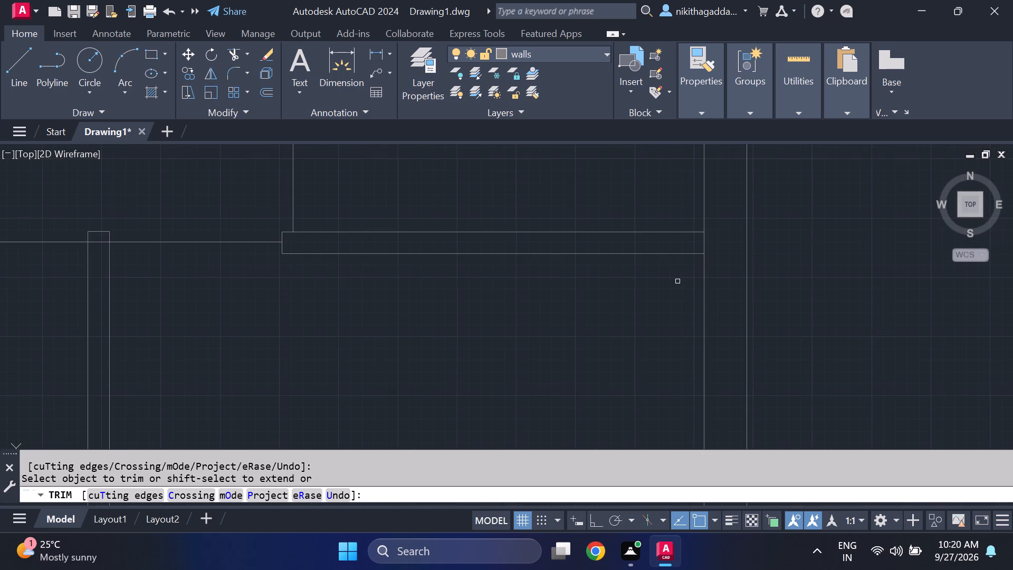
left_click(703, 244)
scroll(642, 335, "down", 3)
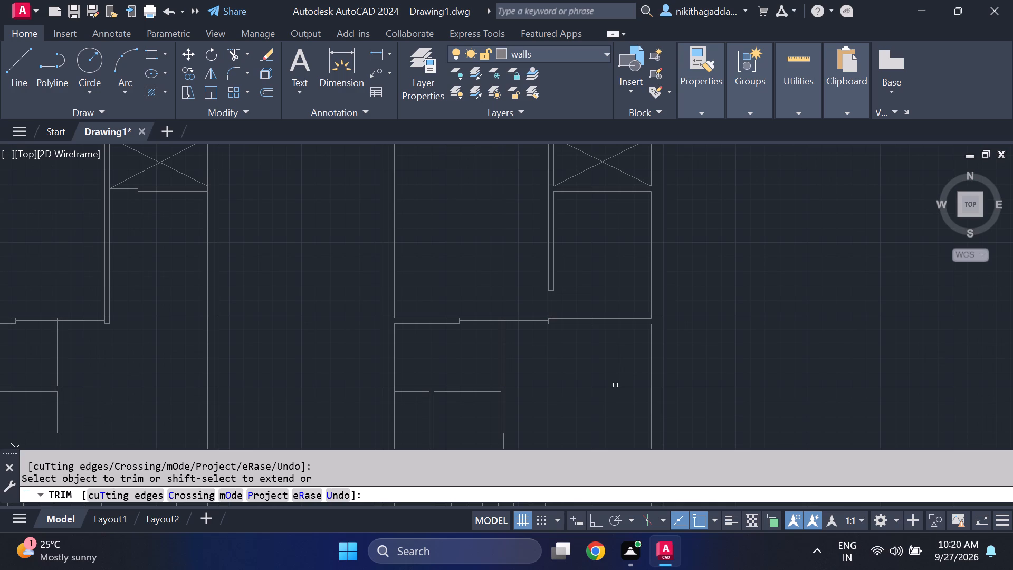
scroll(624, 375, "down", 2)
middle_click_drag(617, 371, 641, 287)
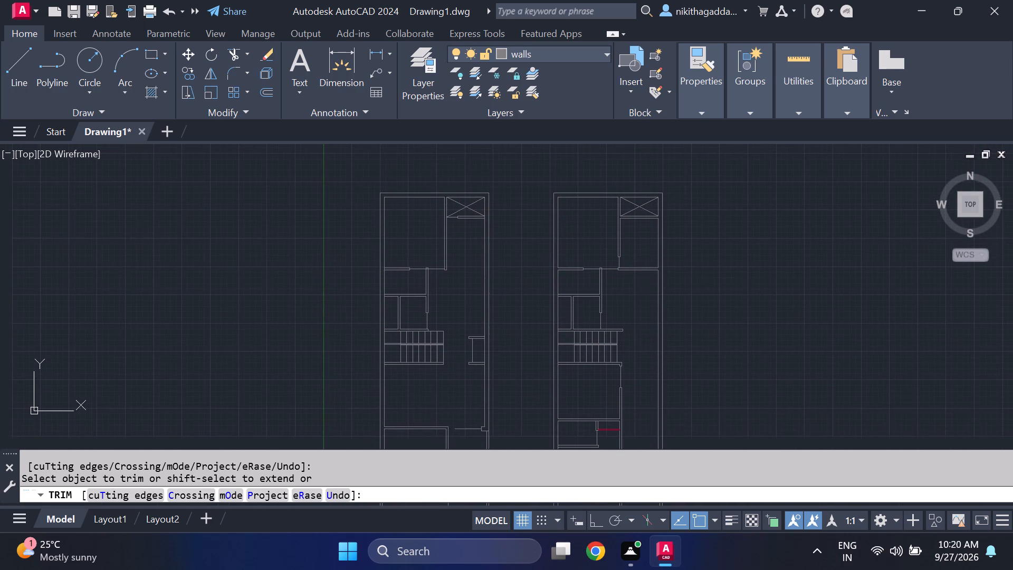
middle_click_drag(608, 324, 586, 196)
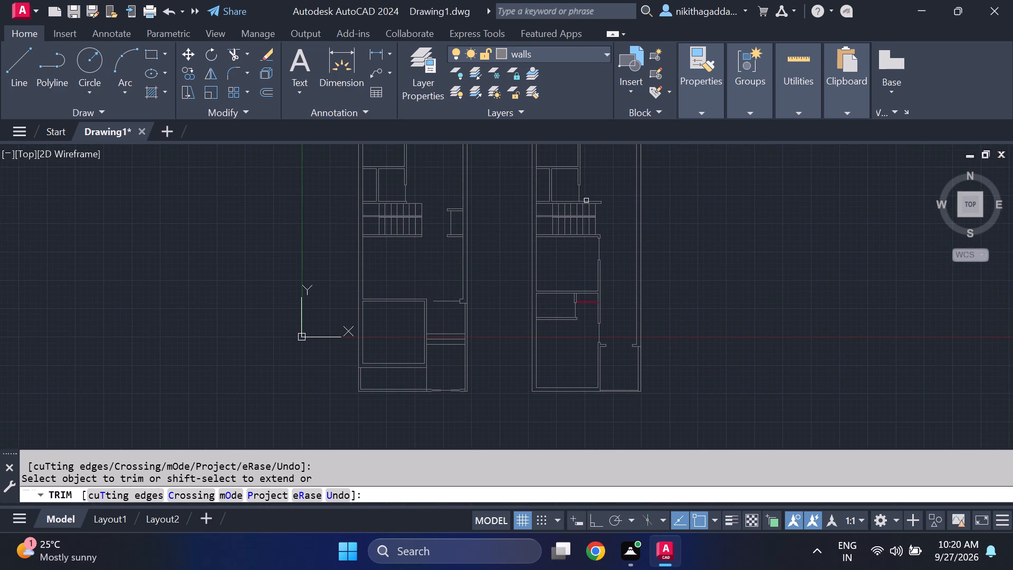
Trim the west wall's inner line between the faces of the small room's south partition, south of the stairs, in the east plan.
scroll(553, 335, "up", 3)
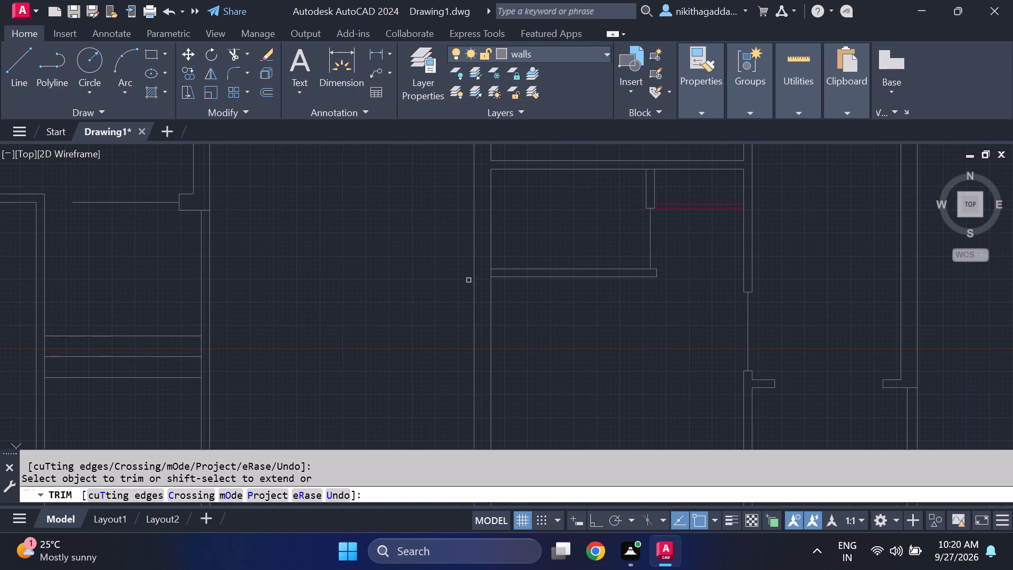
scroll(467, 277, "up", 1)
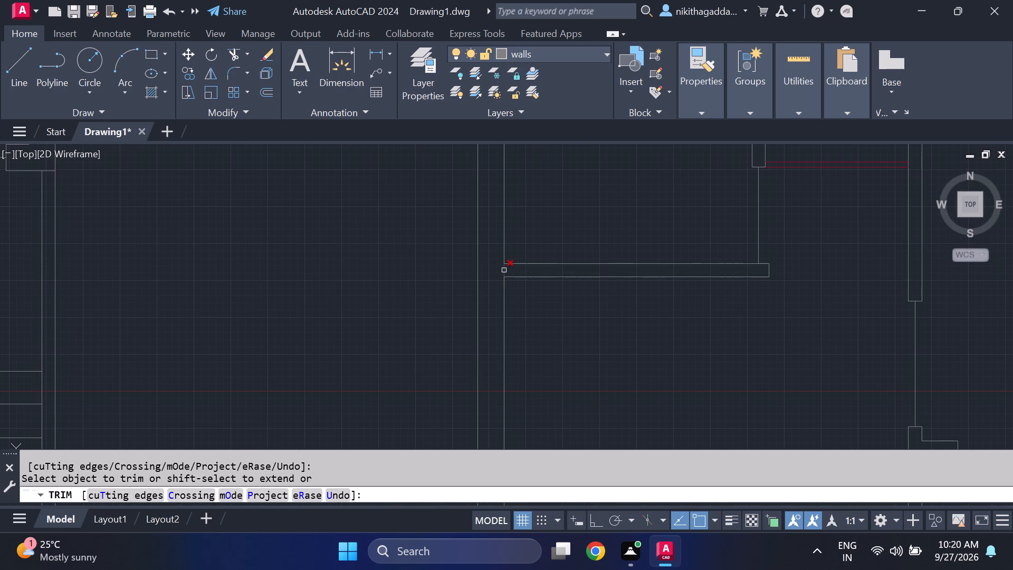
left_click(504, 270)
Examine the wall and partition junctions from the south room up to the stairs in the east plan.
scroll(515, 301, "down", 3)
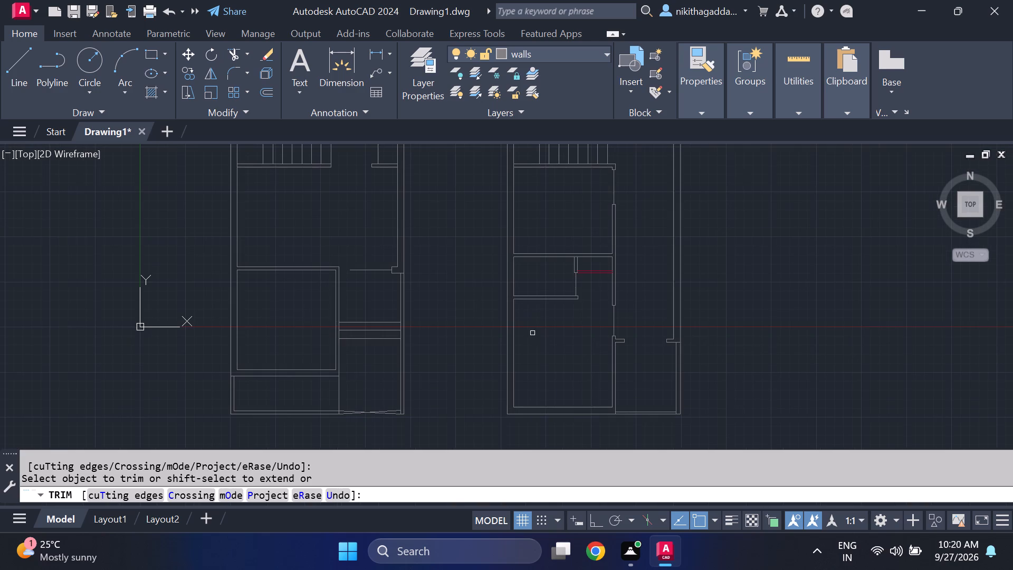
scroll(549, 325, "down", 2)
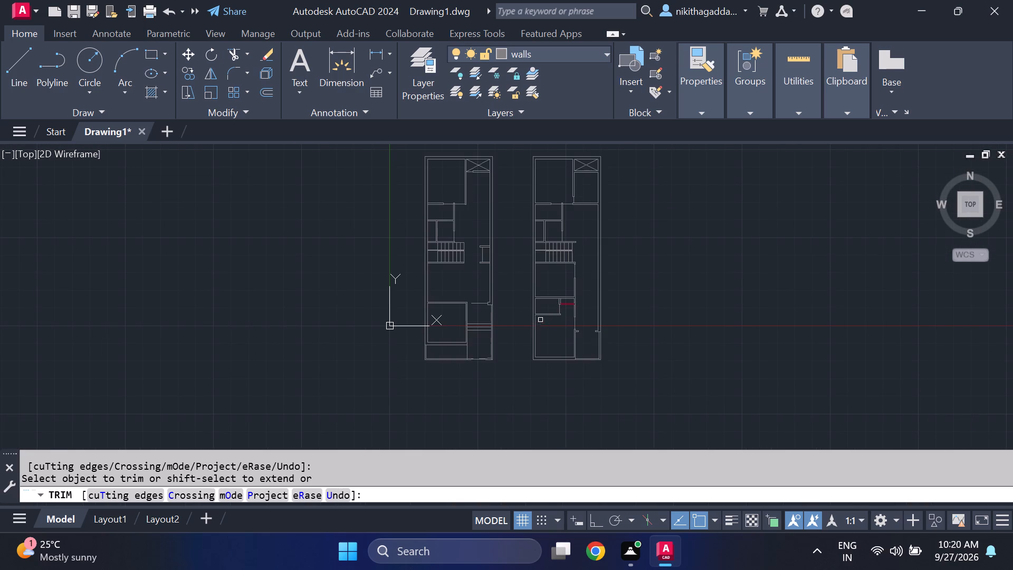
scroll(534, 313, "up", 3)
scroll(611, 342, "down", 3)
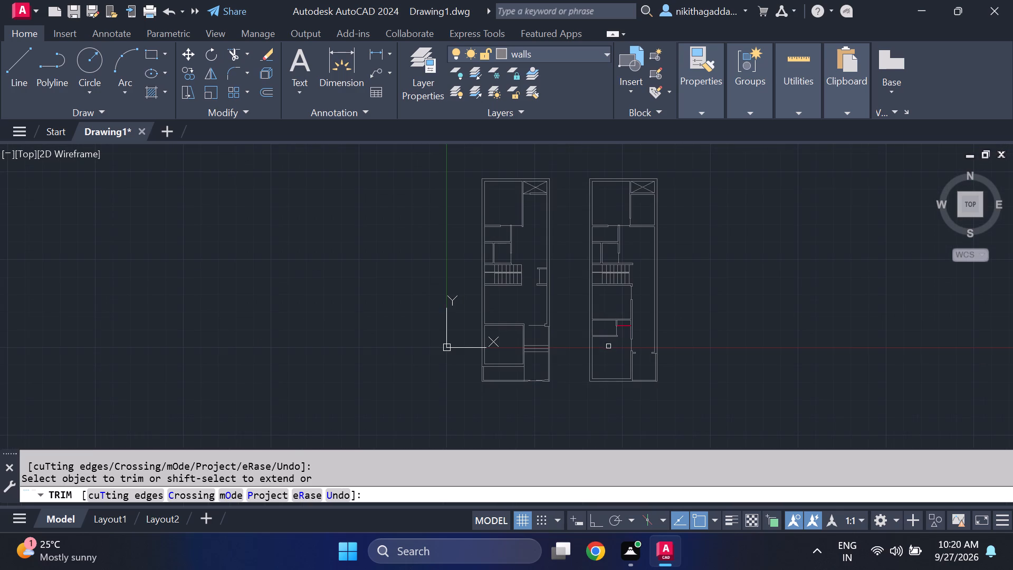
scroll(601, 369, "up", 2)
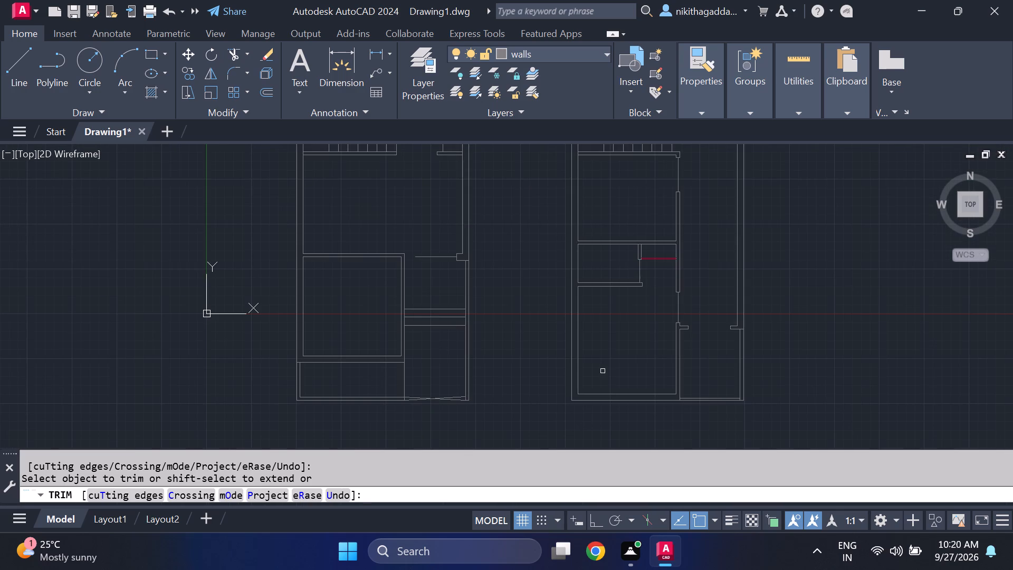
scroll(616, 362, "up", 1)
scroll(649, 350, "down", 1)
middle_click_drag(654, 325, 653, 368)
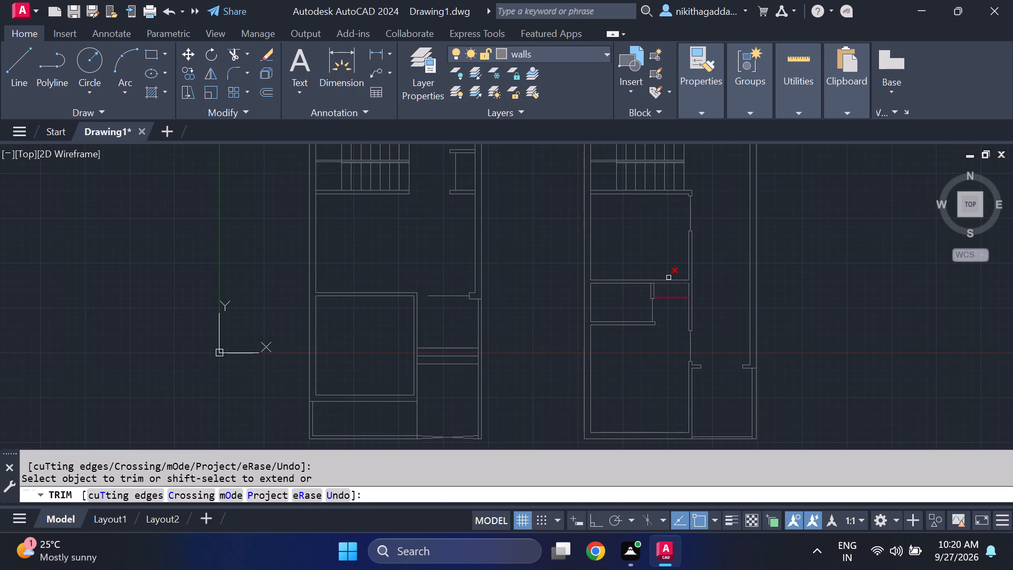
middle_click_drag(650, 237, 647, 260)
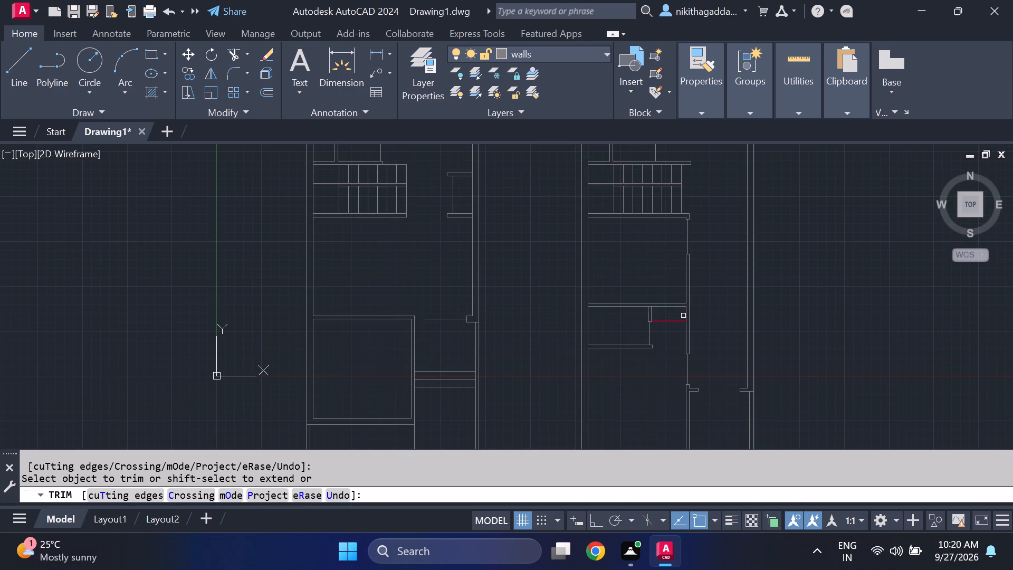
scroll(626, 230, "down", 2)
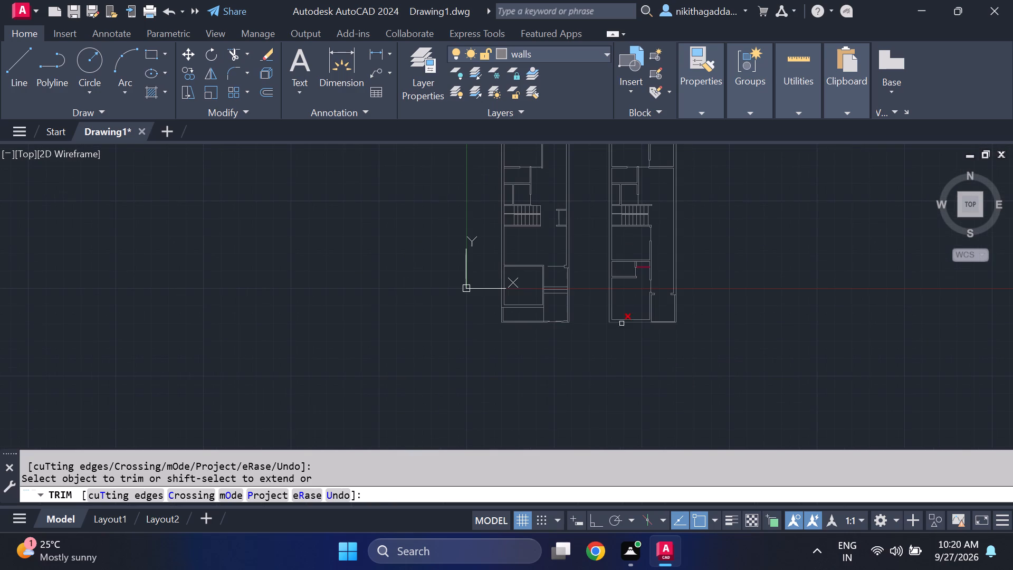
scroll(621, 324, "up", 1)
scroll(645, 261, "up", 1)
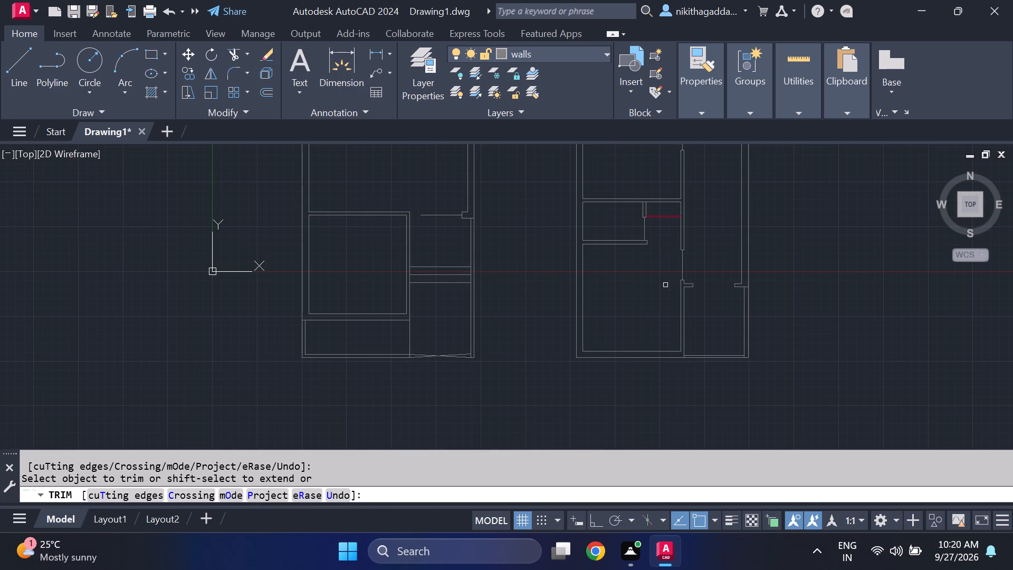
middle_click_drag(602, 286, 620, 369)
middle_click_drag(671, 216, 666, 312)
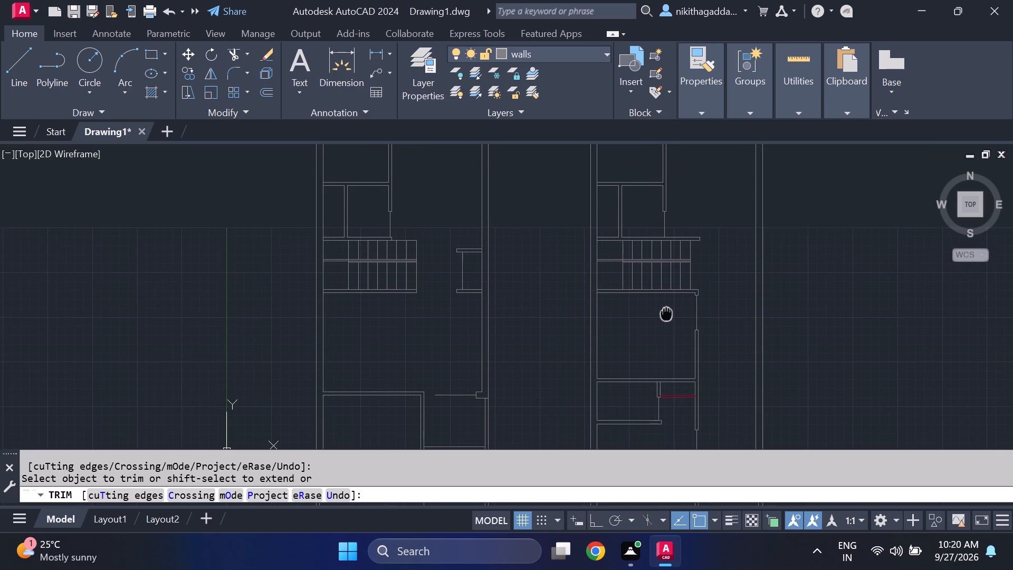
middle_click_drag(666, 312, 691, 387)
middle_click_drag(690, 387, 671, 308)
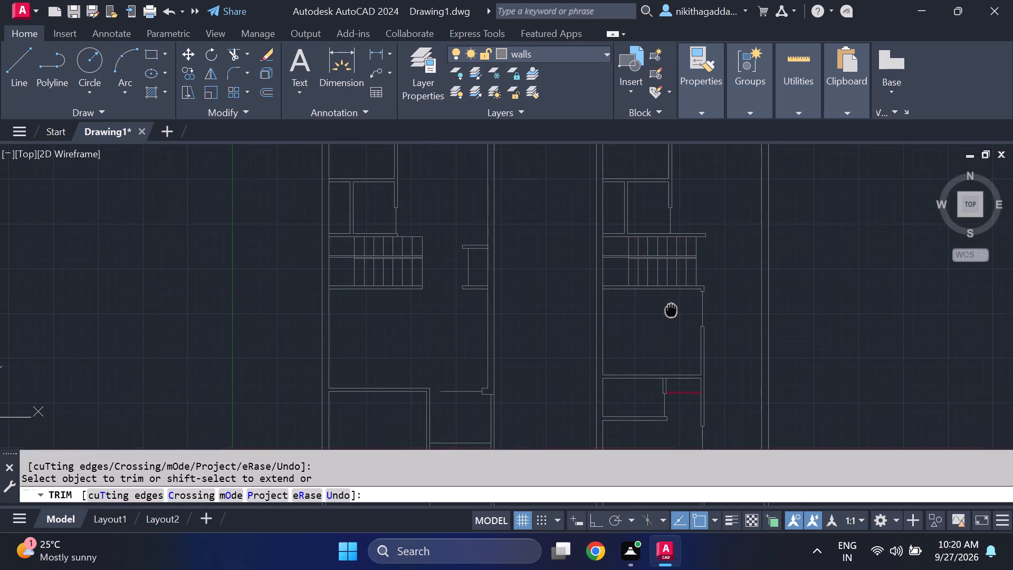
middle_click_drag(671, 308, 681, 287)
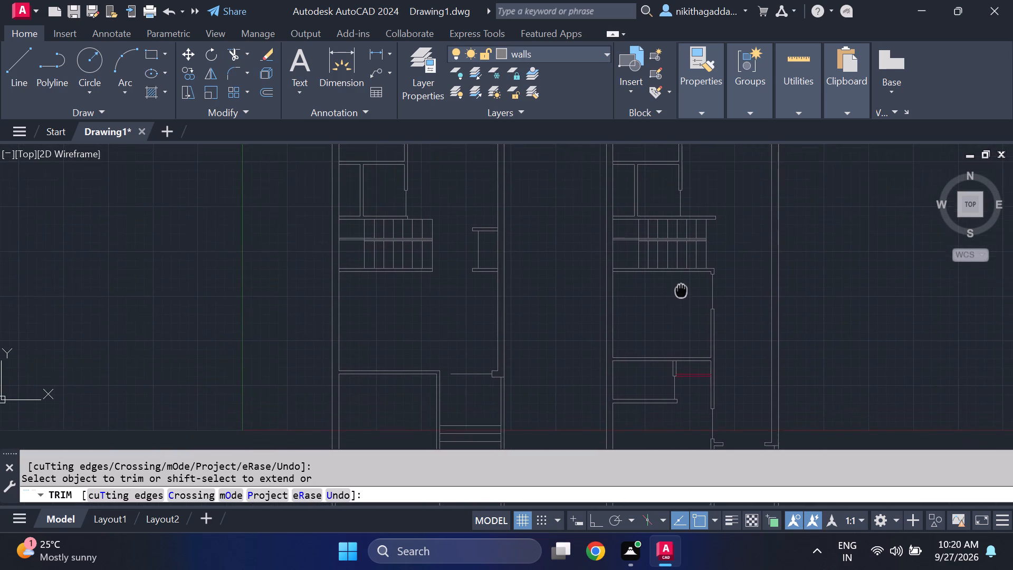
middle_click_drag(681, 287, 687, 310)
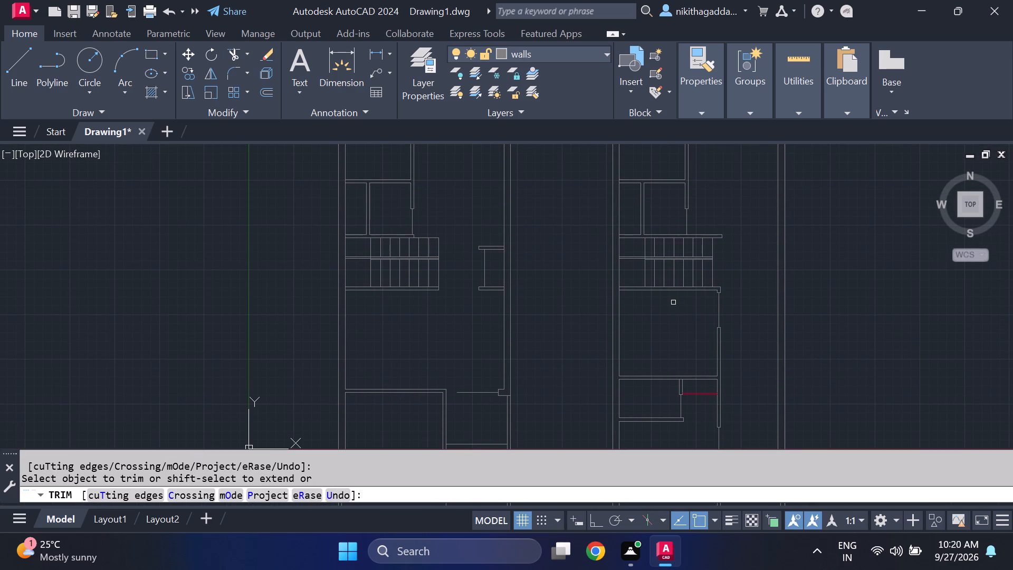
Trim the west wall's inner line at the partitions directly south and north of the stairs and at the next partition northward in the east plan.
scroll(642, 286, "up", 3)
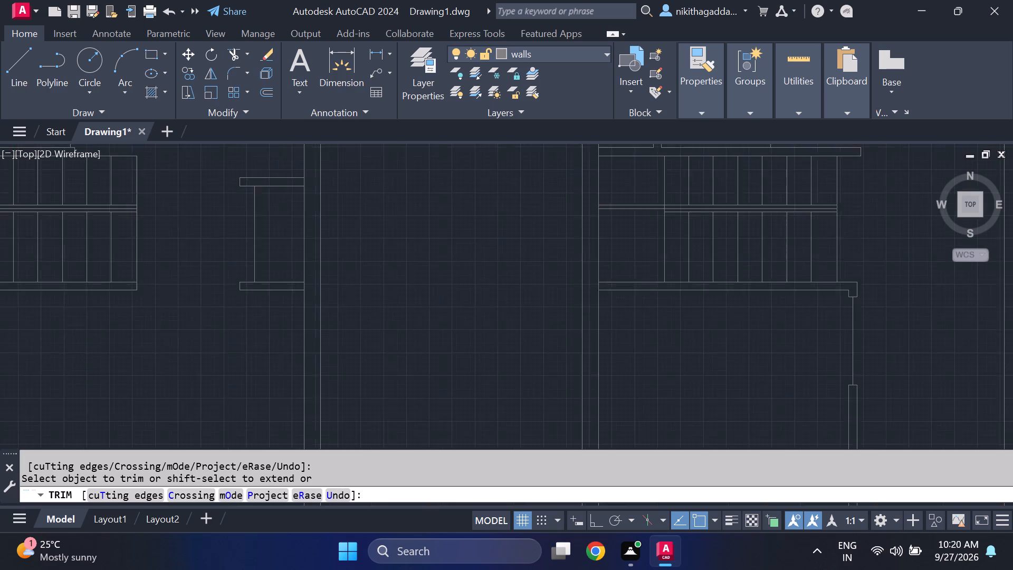
scroll(618, 297, "up", 1)
left_click(569, 270)
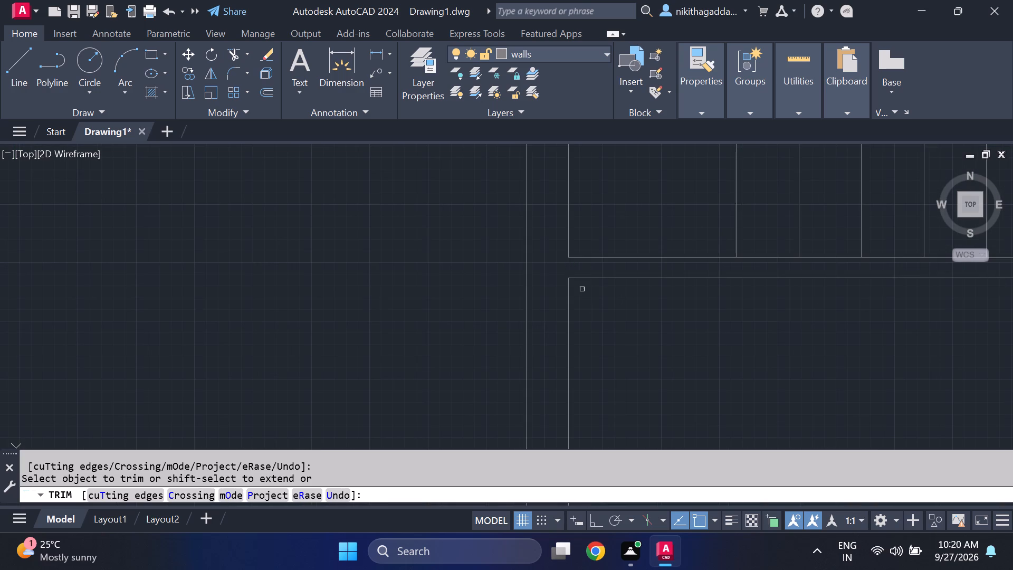
scroll(607, 337, "down", 4)
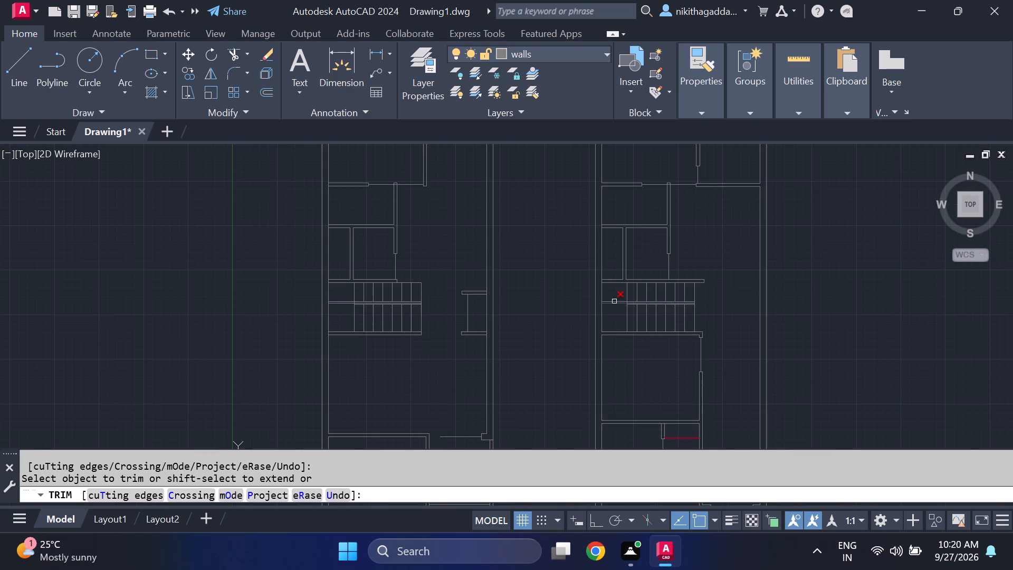
scroll(607, 273, "up", 4)
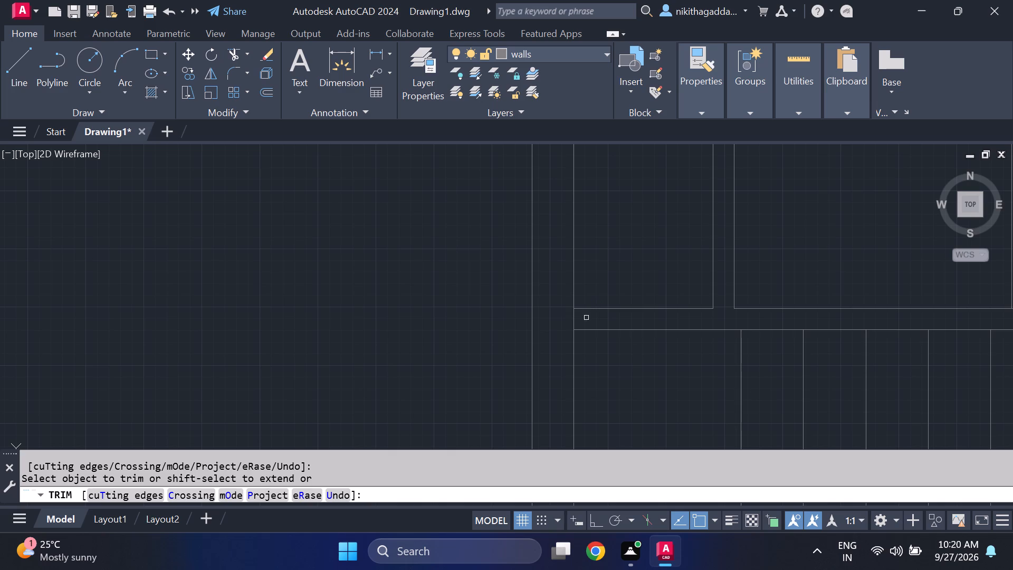
left_click(570, 319)
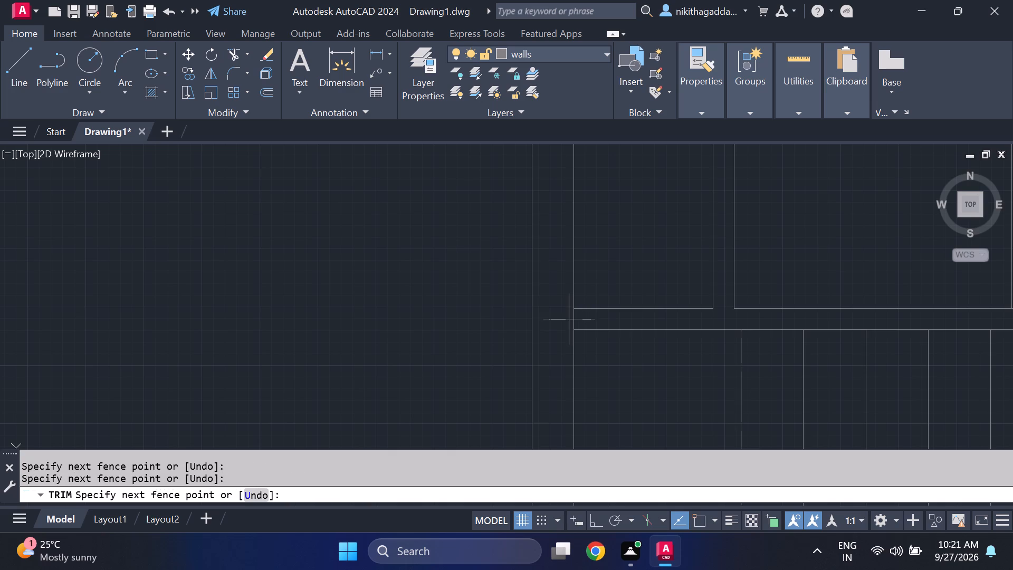
left_click(586, 323)
scroll(614, 327, "down", 4)
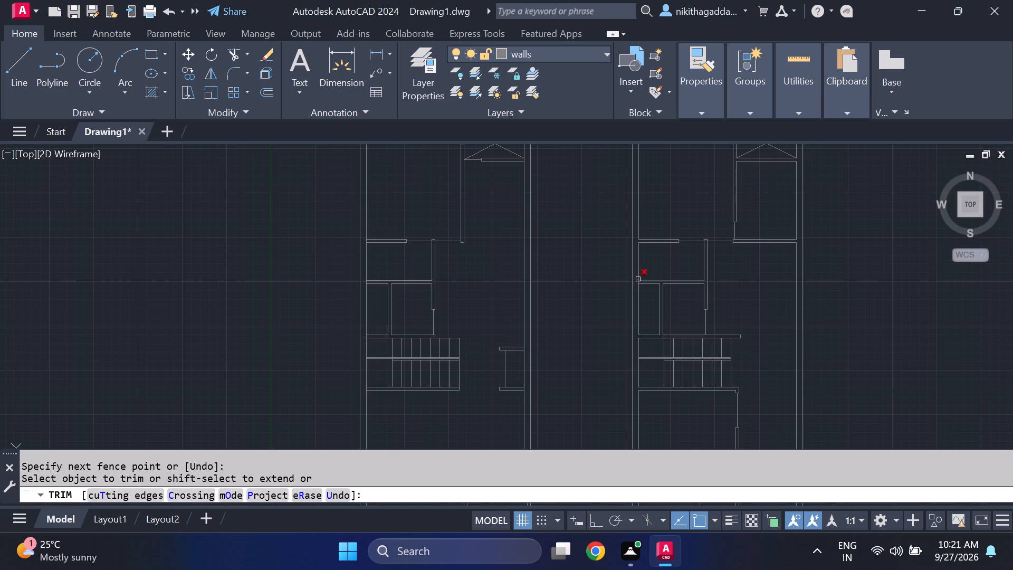
scroll(638, 279, "up", 2)
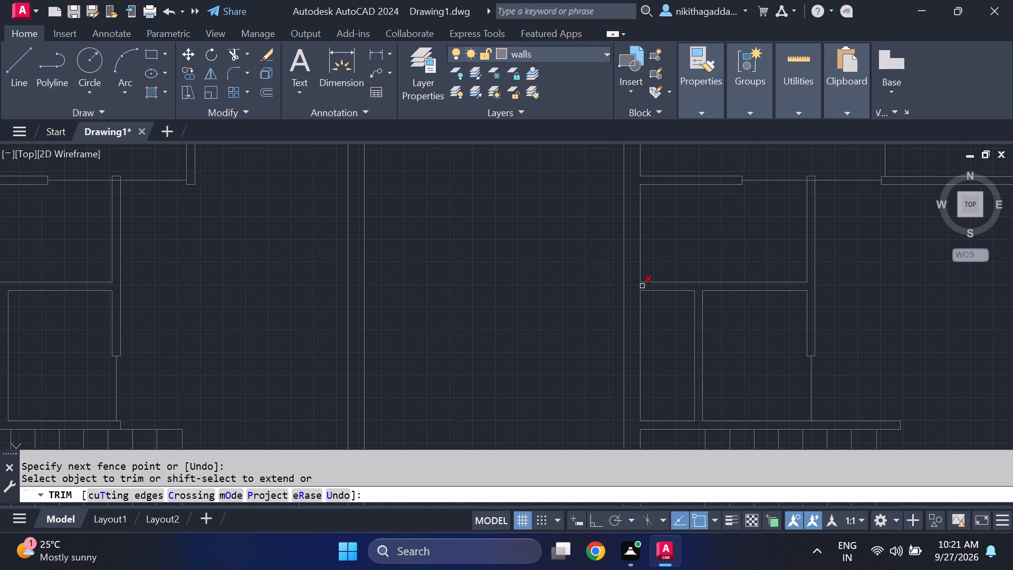
left_click(642, 286)
Trim the west wall's inner line between the faces of the northwest room's south partition in the west plan.
scroll(662, 377, "down", 1)
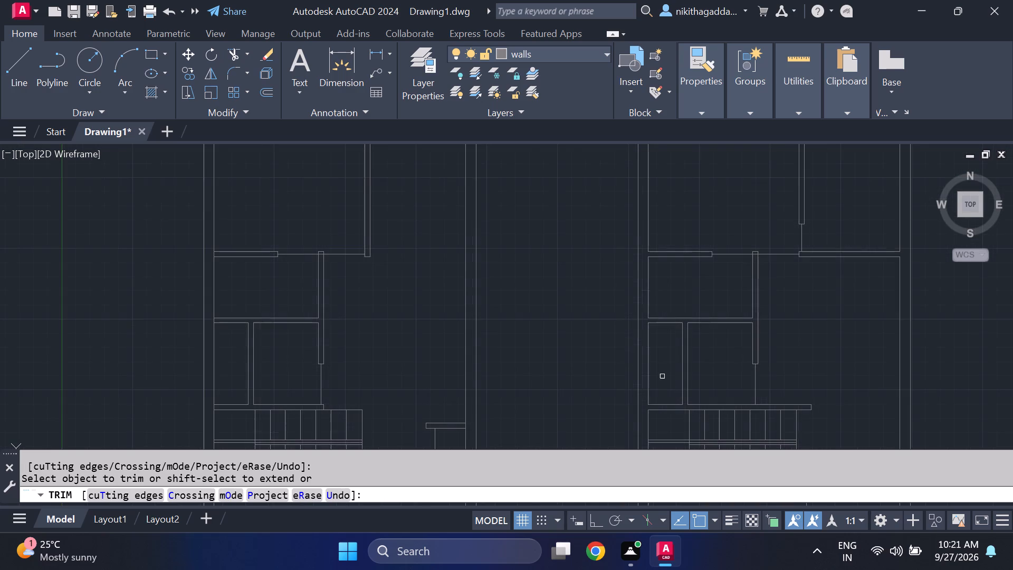
middle_click_drag(728, 284, 730, 422)
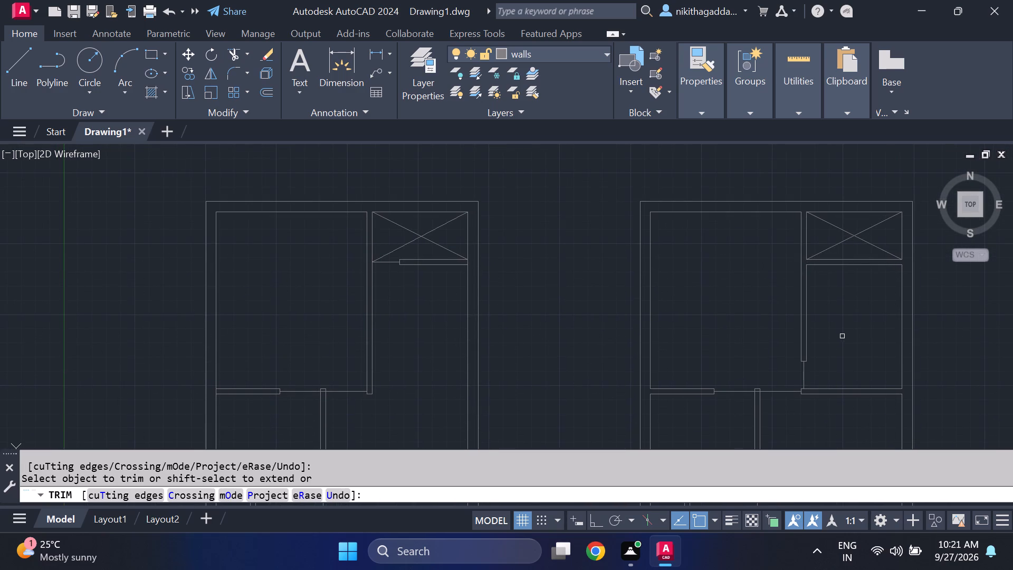
middle_click_drag(836, 326, 845, 261)
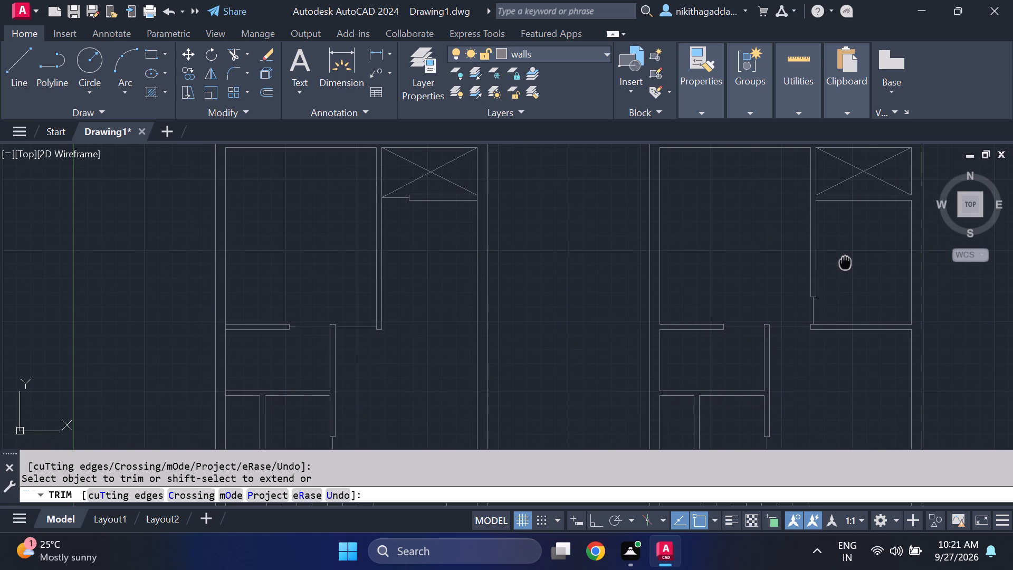
middle_click_drag(845, 261, 885, 229)
scroll(225, 241, "up", 2)
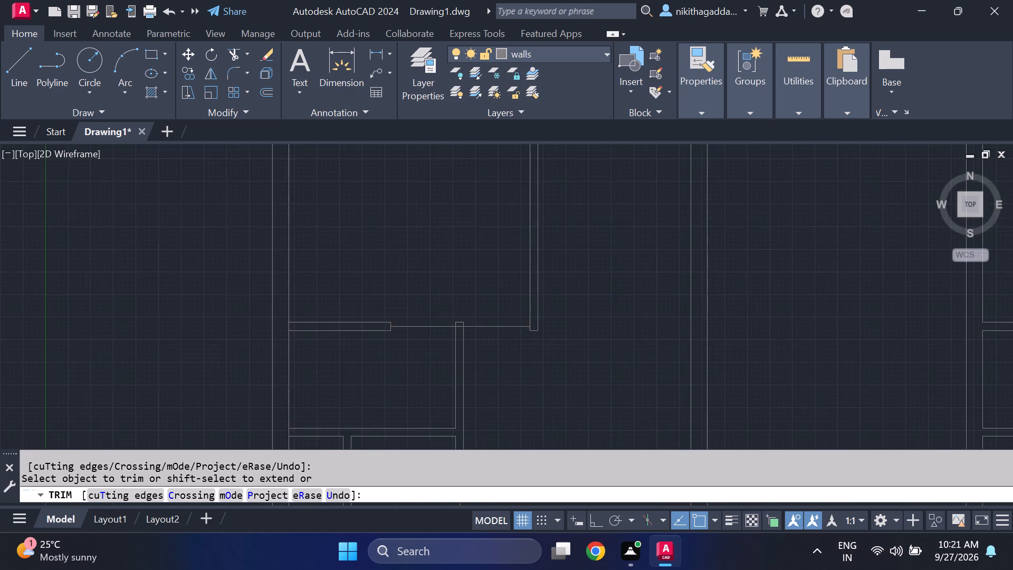
left_click(328, 378)
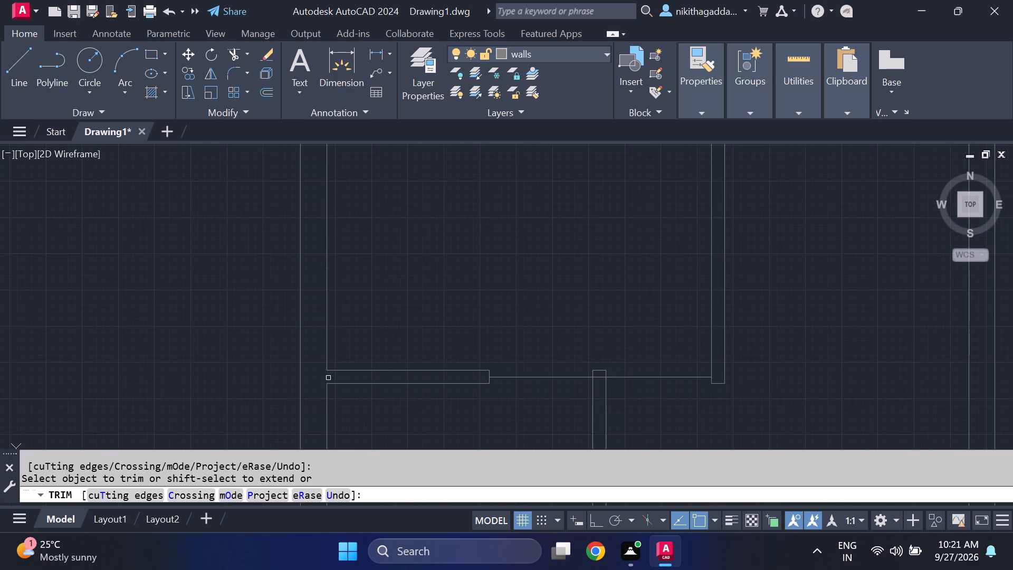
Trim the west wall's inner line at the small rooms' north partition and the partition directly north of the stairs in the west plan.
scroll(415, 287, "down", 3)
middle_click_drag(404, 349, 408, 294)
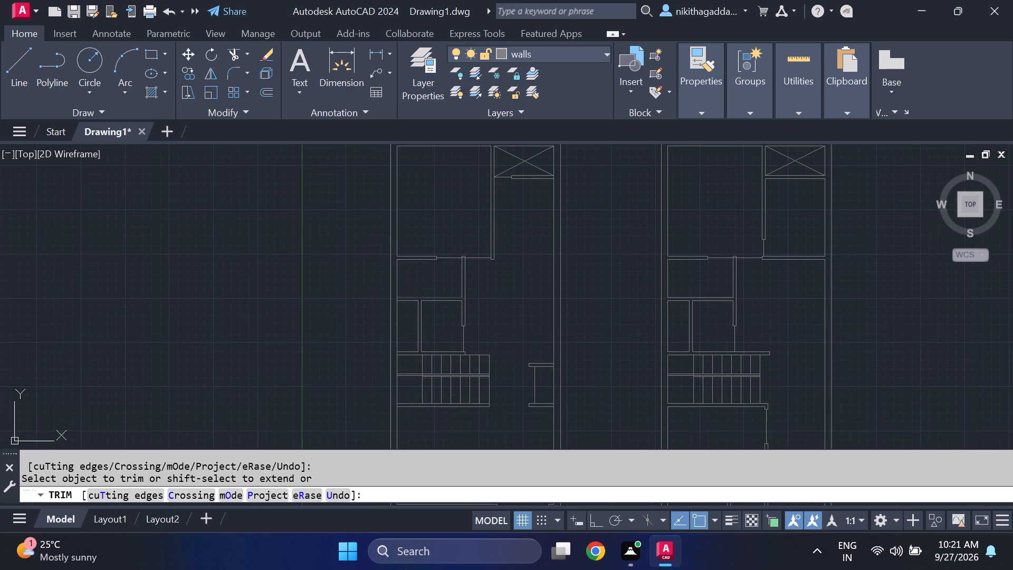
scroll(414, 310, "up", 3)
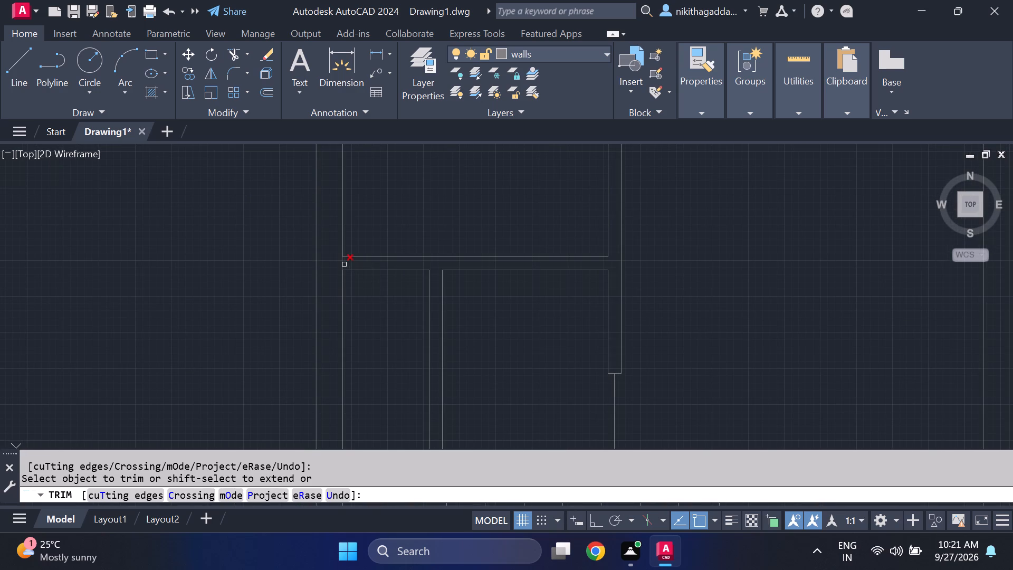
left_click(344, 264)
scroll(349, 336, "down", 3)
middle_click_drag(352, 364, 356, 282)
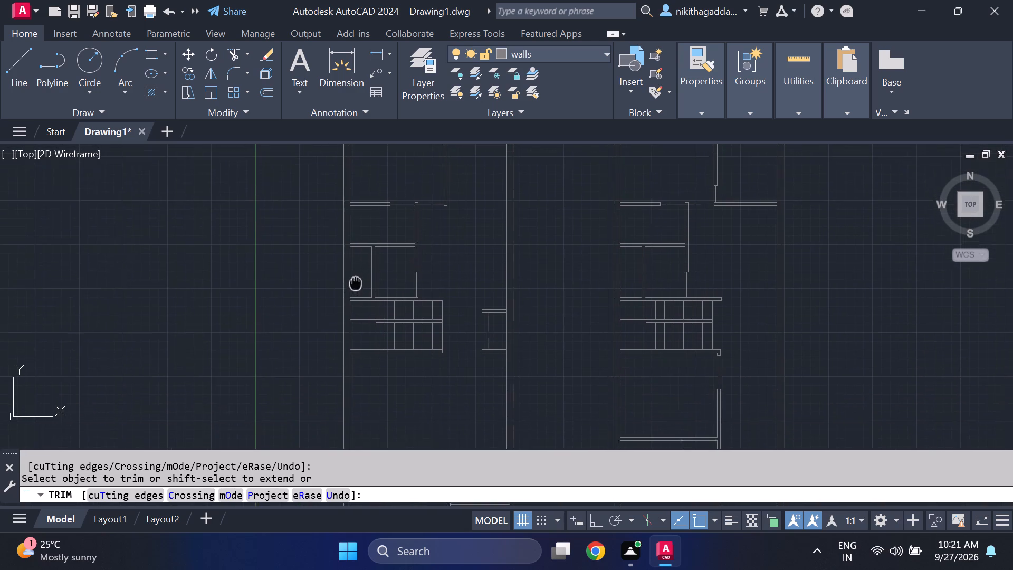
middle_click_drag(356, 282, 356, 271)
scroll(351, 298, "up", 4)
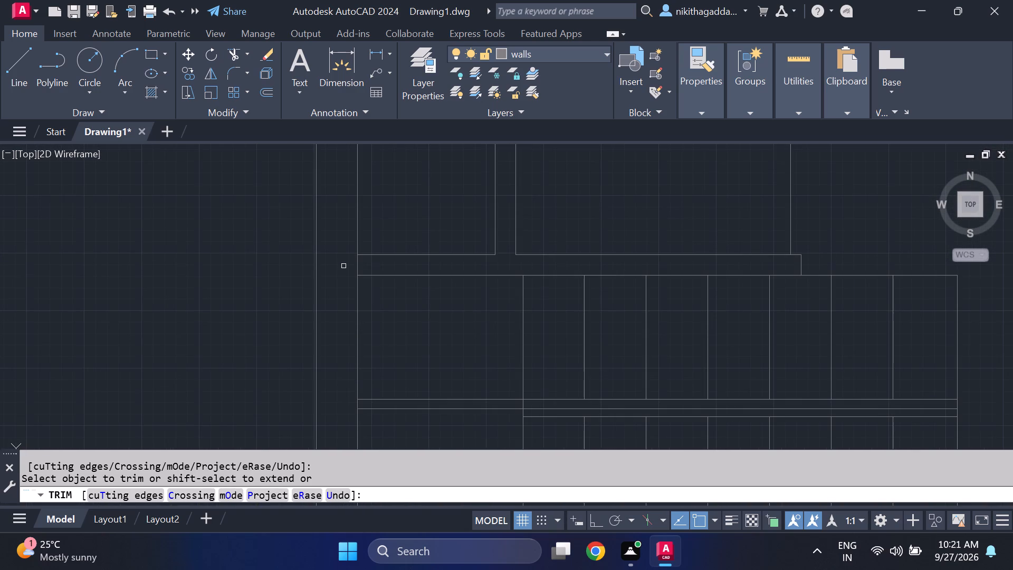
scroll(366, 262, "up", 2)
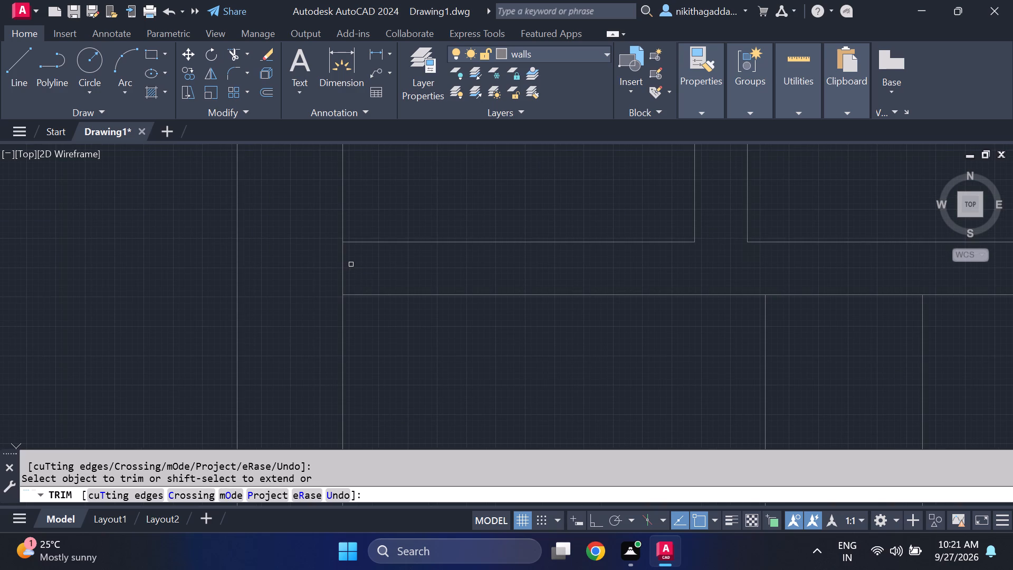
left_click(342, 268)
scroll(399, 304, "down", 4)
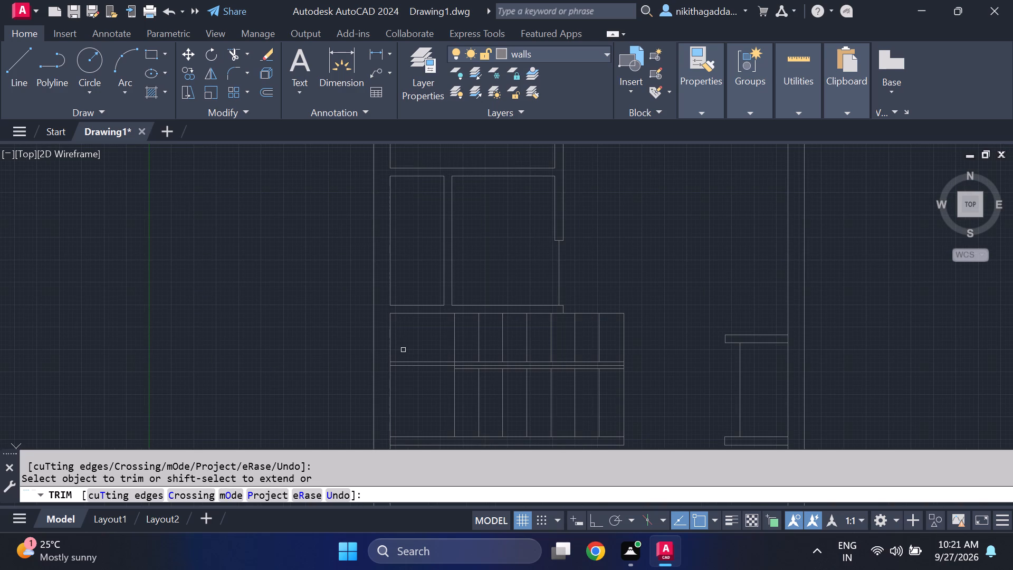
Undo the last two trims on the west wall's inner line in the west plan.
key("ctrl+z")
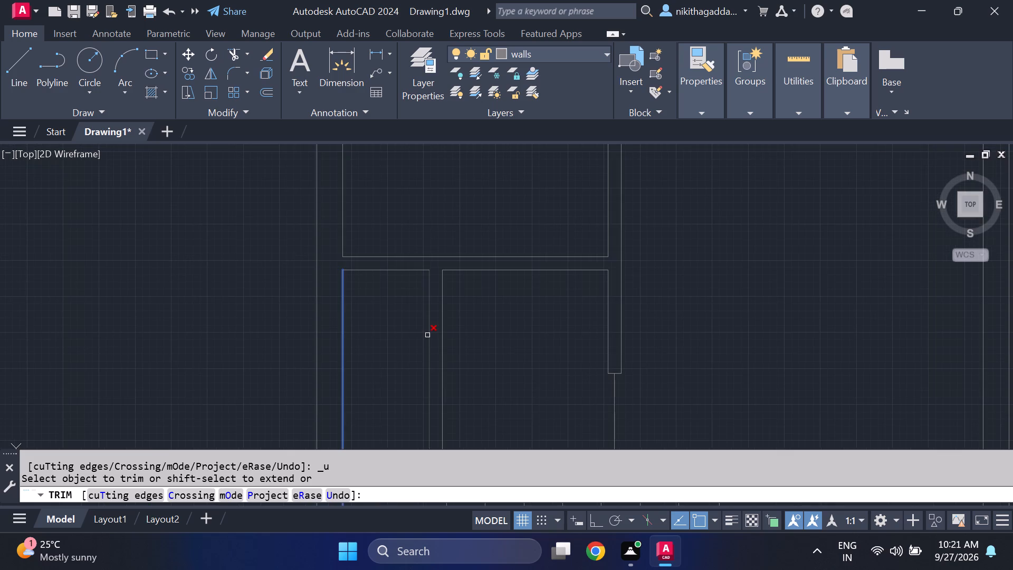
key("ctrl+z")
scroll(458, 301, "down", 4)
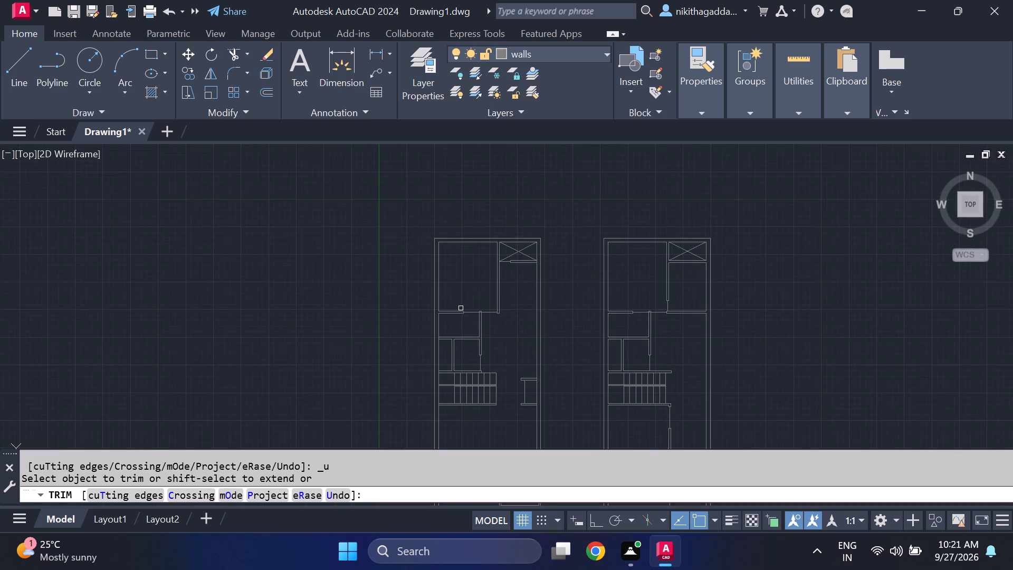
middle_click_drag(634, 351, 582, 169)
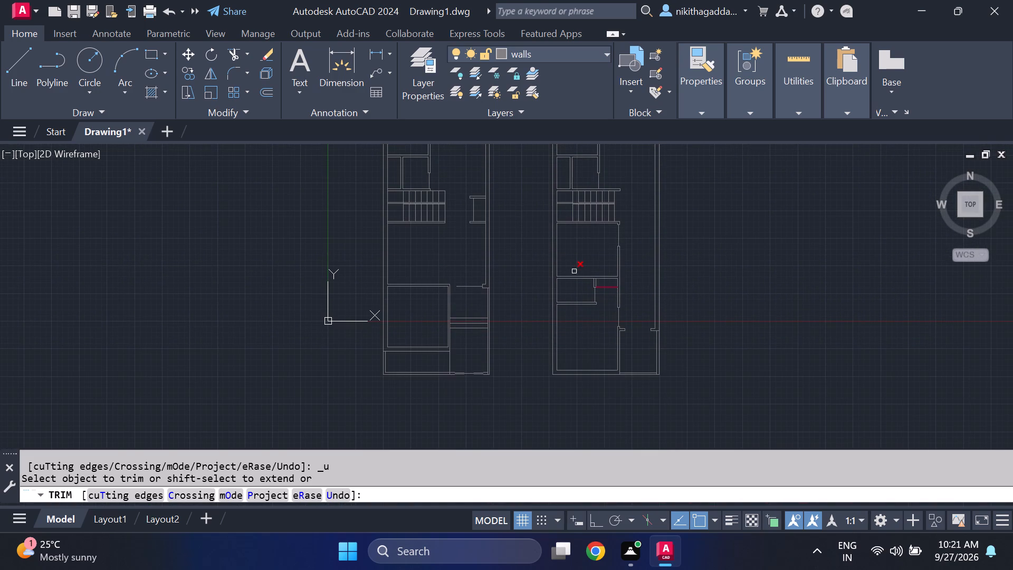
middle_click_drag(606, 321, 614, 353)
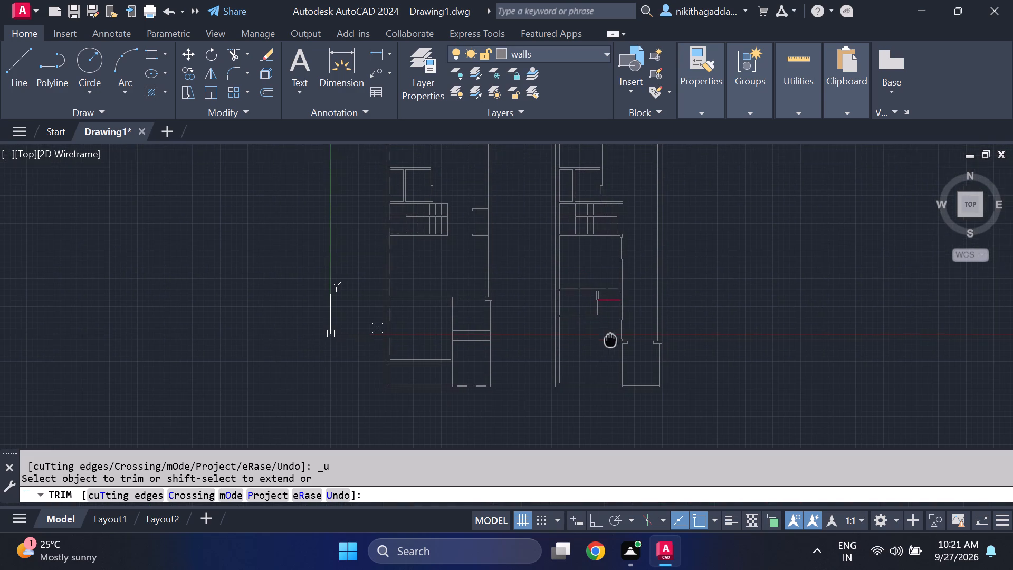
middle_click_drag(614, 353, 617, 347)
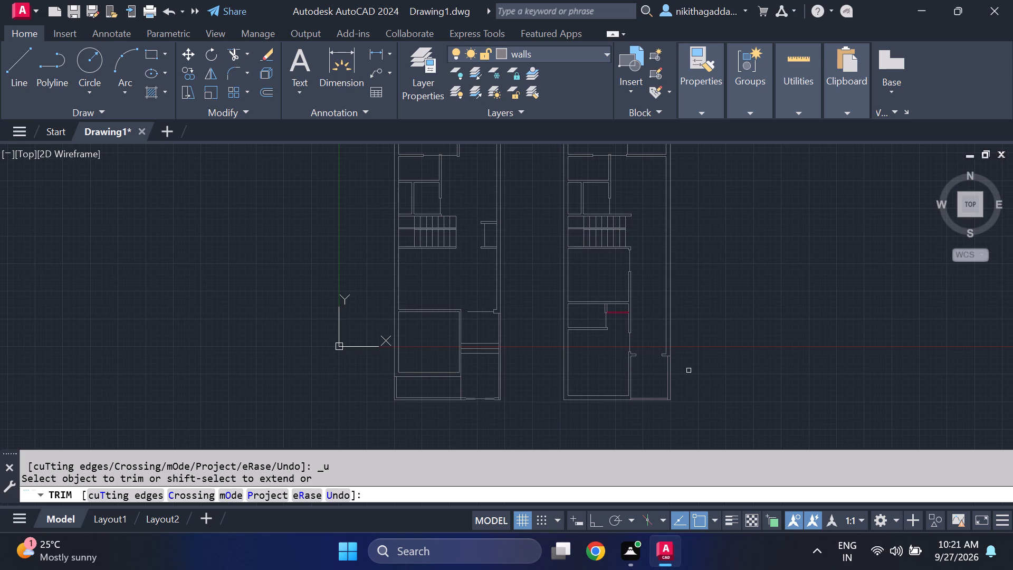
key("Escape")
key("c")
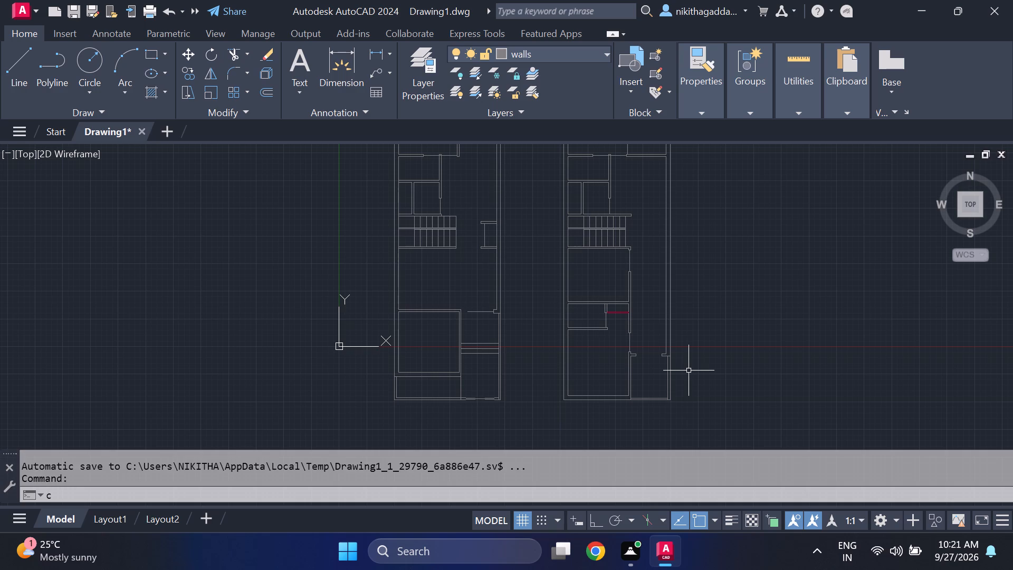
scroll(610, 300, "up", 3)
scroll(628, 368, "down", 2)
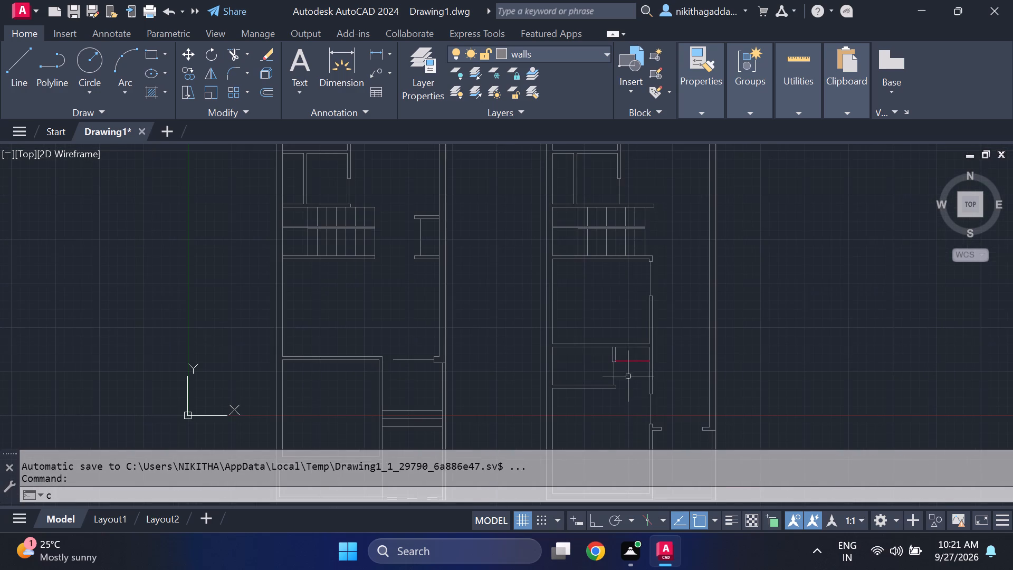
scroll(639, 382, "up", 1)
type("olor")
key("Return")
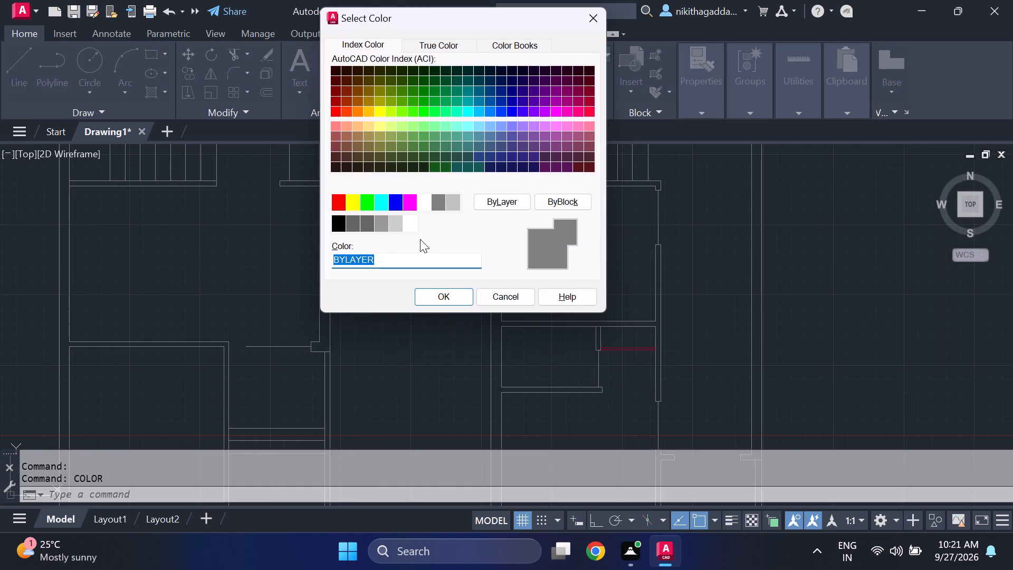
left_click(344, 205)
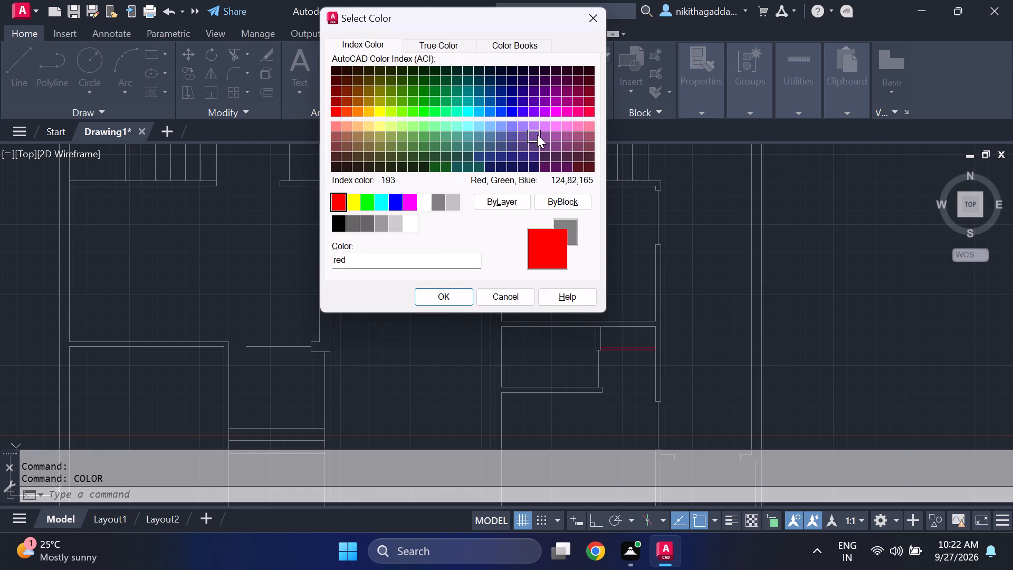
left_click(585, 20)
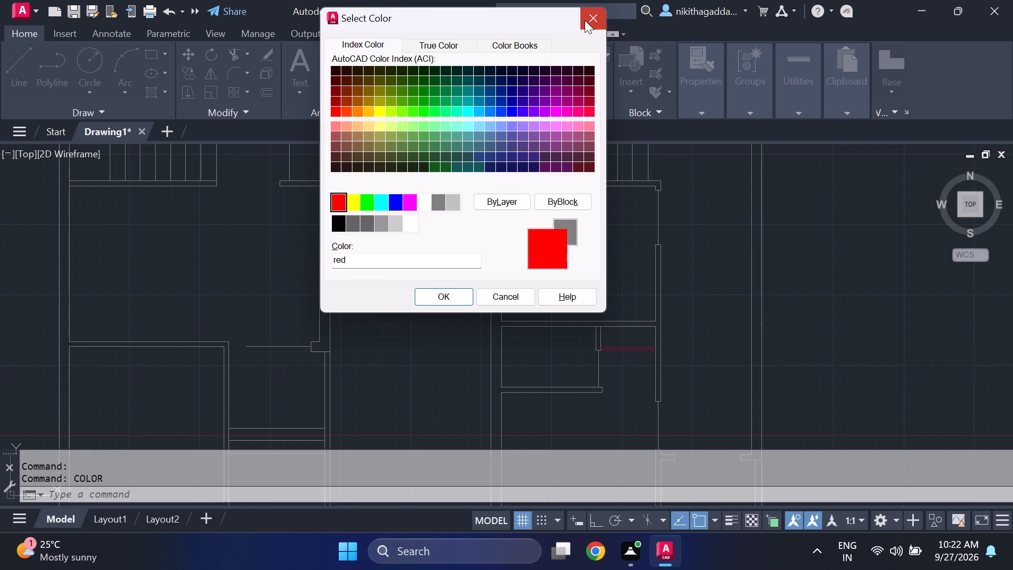
Erase the two red lines between the short partition stub and the east partition, south of the stair-side room in the east plan.
left_click(623, 345)
left_click(625, 360)
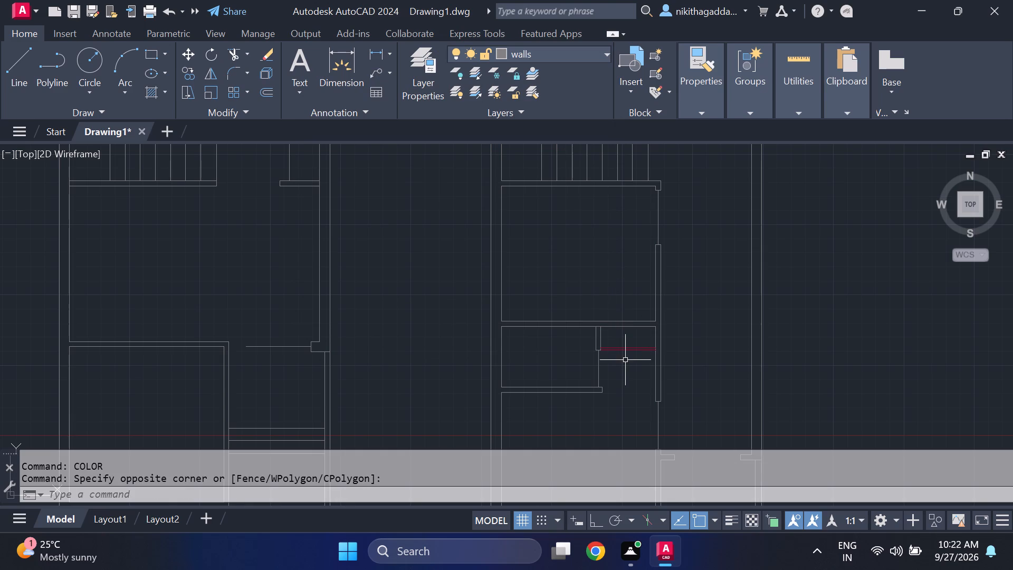
left_click(627, 348)
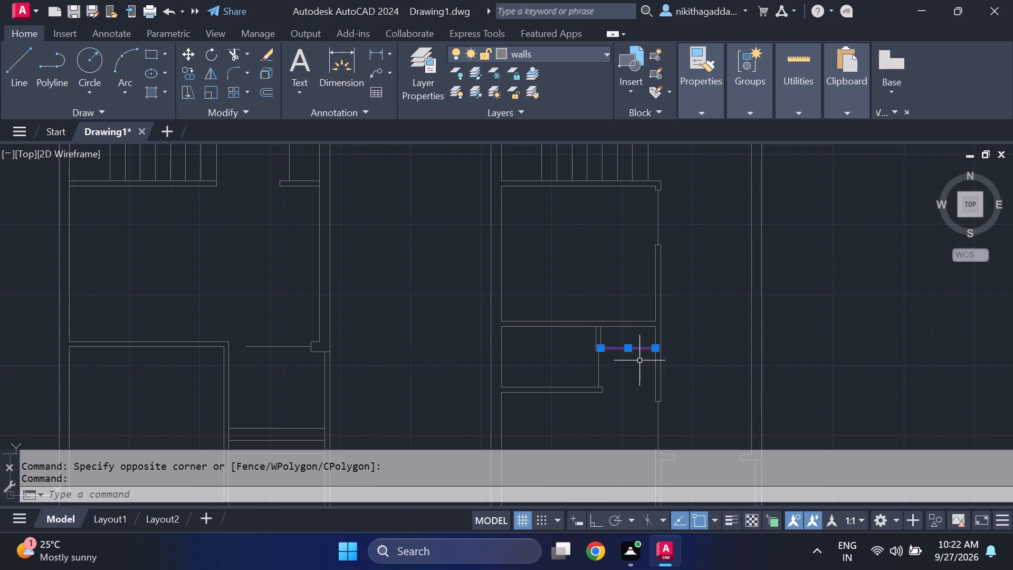
scroll(630, 350, "up", 3)
left_click(631, 353)
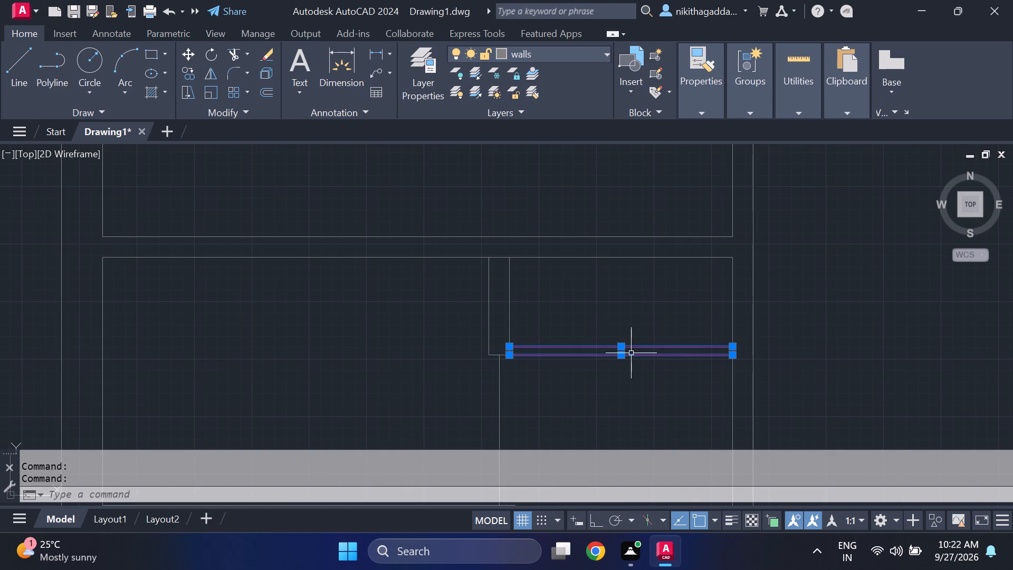
key("Delete")
Set the current drawing colour to index colour 22.
type("color")
key("Return")
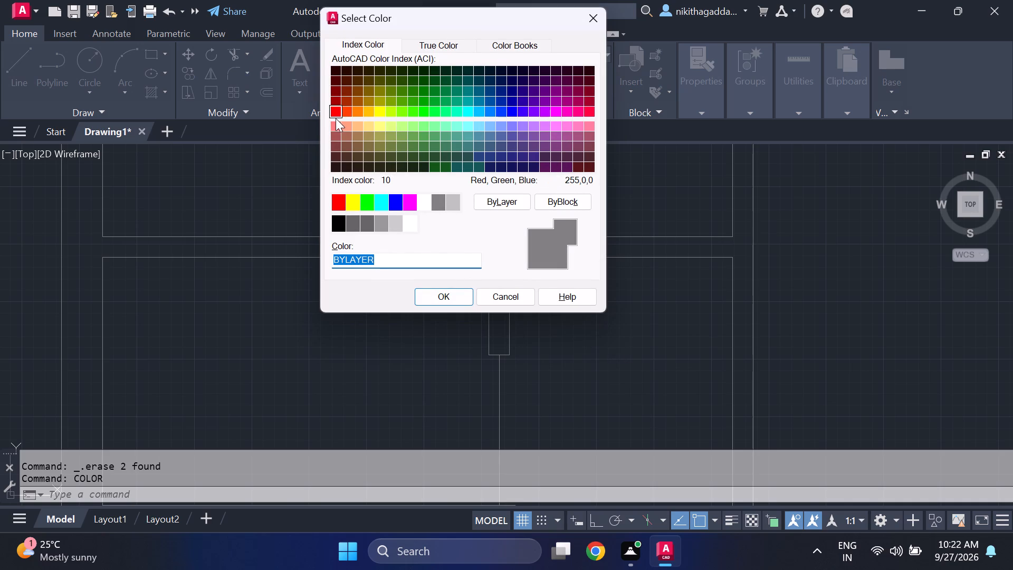
left_click(346, 103)
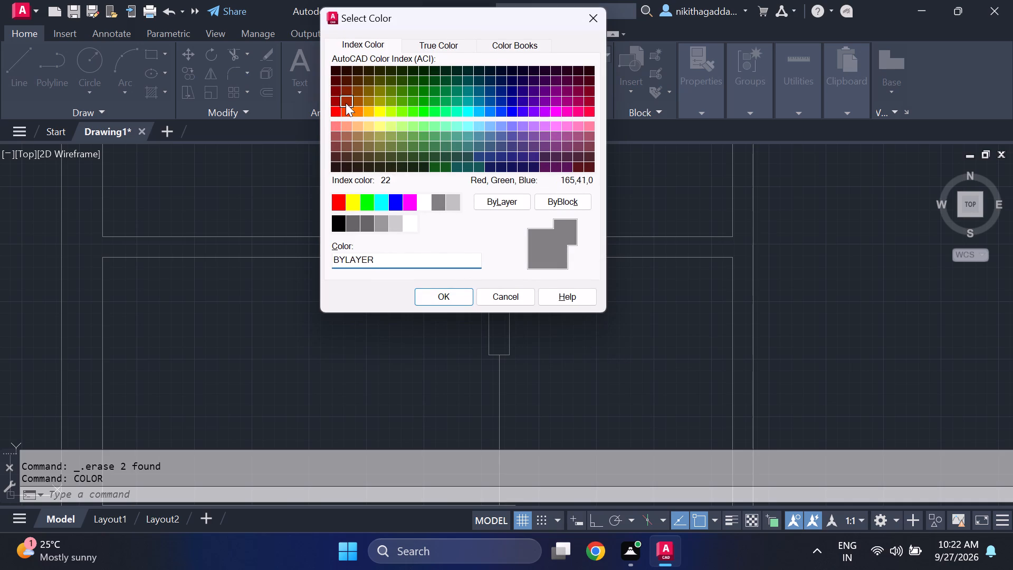
left_click(450, 295)
Draw two closely spaced parallel east-west lines between the short partition stub and the east partition in the east plan, with Ortho on.
key("l")
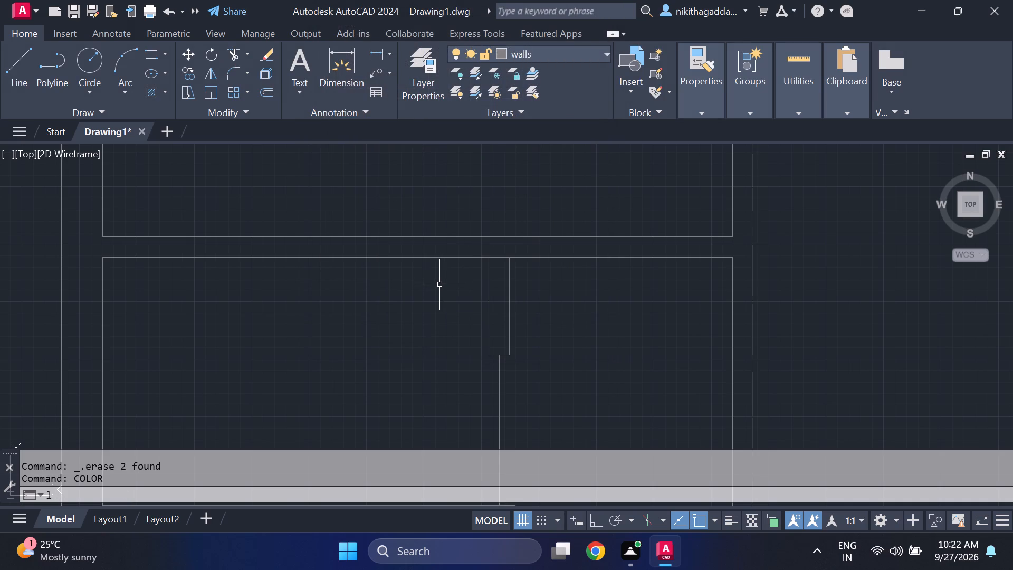
key("Return")
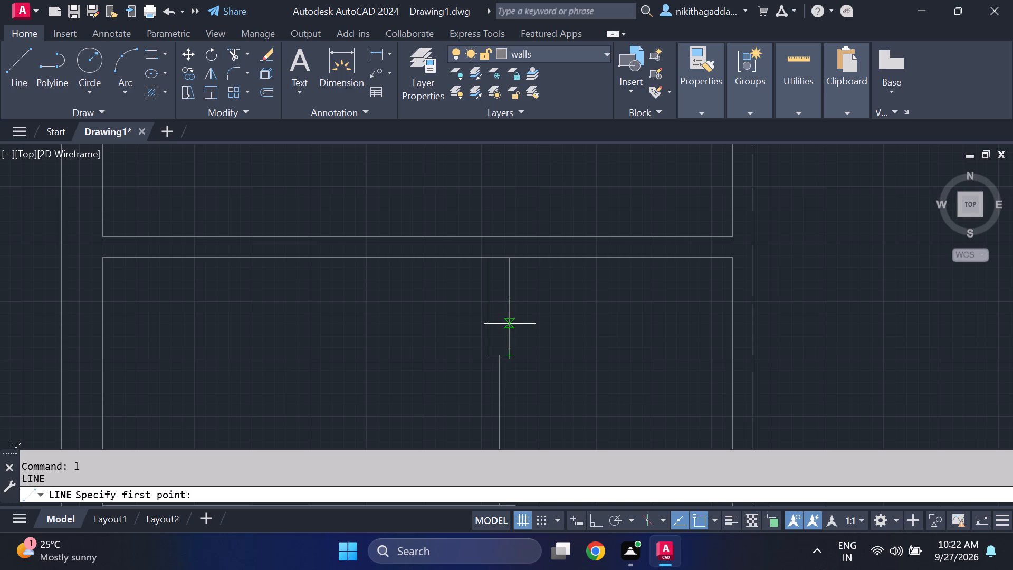
left_click(508, 359)
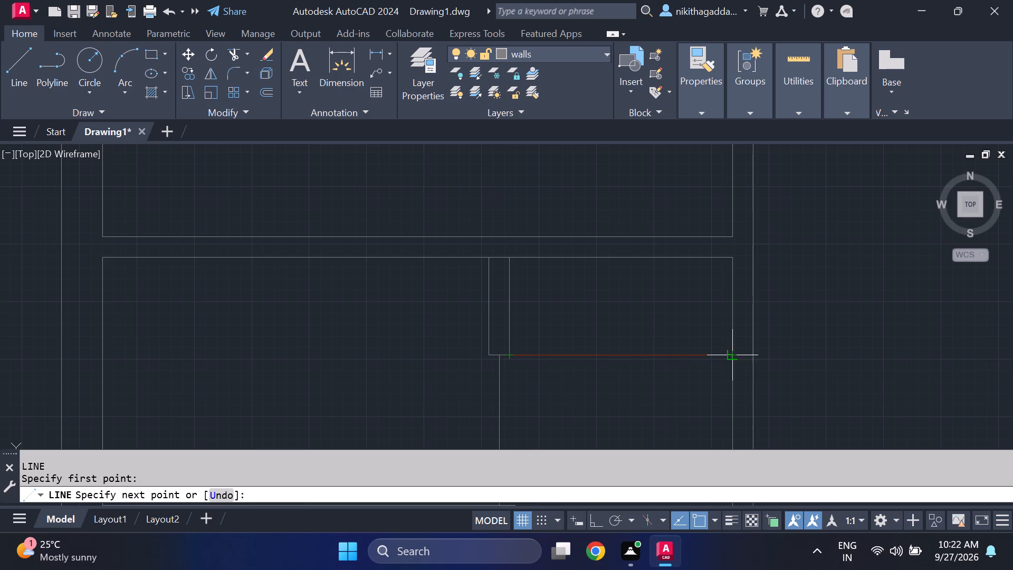
scroll(729, 356, "up", 3)
key("F8")
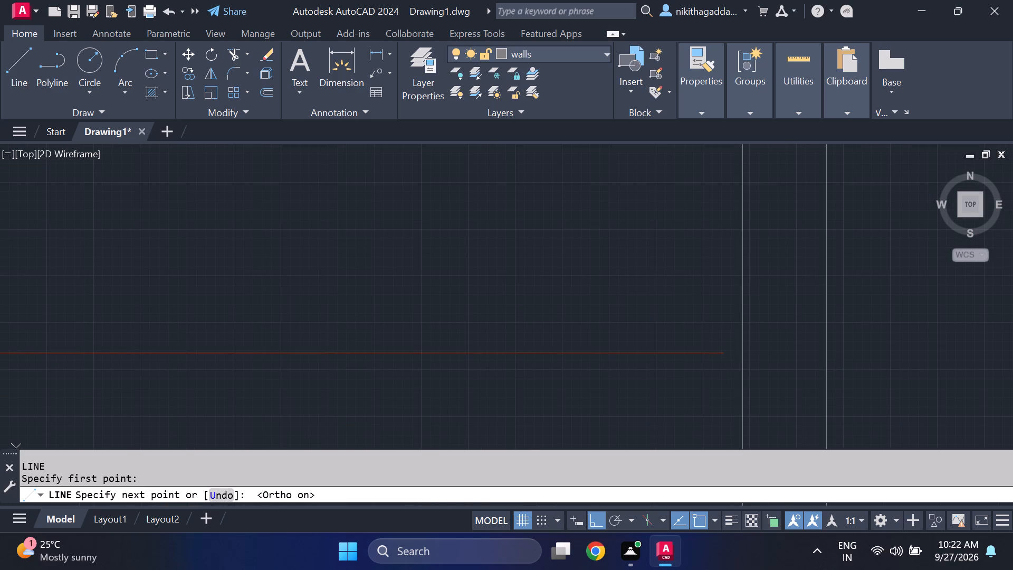
left_click(743, 356)
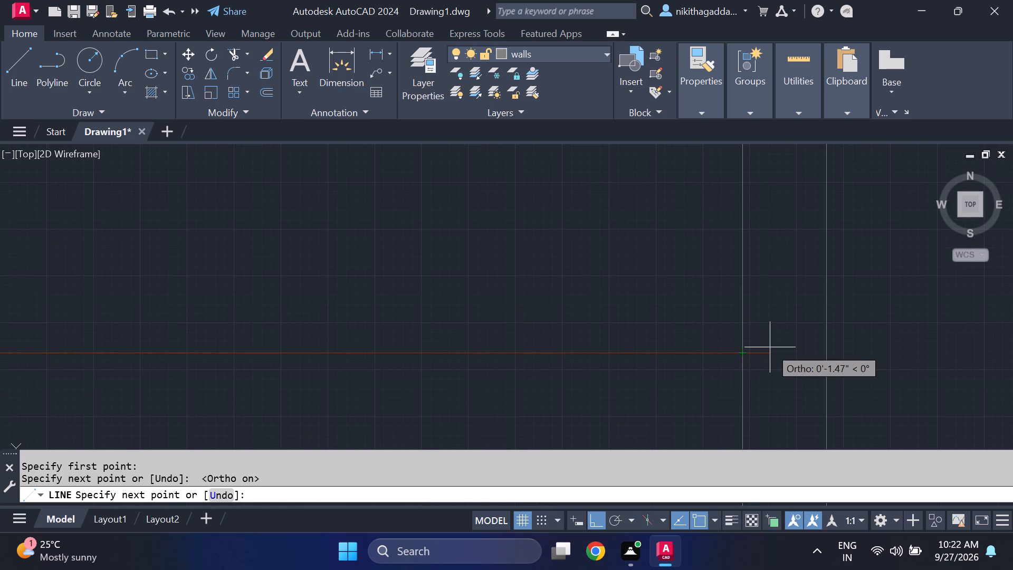
key("Escape")
key("space")
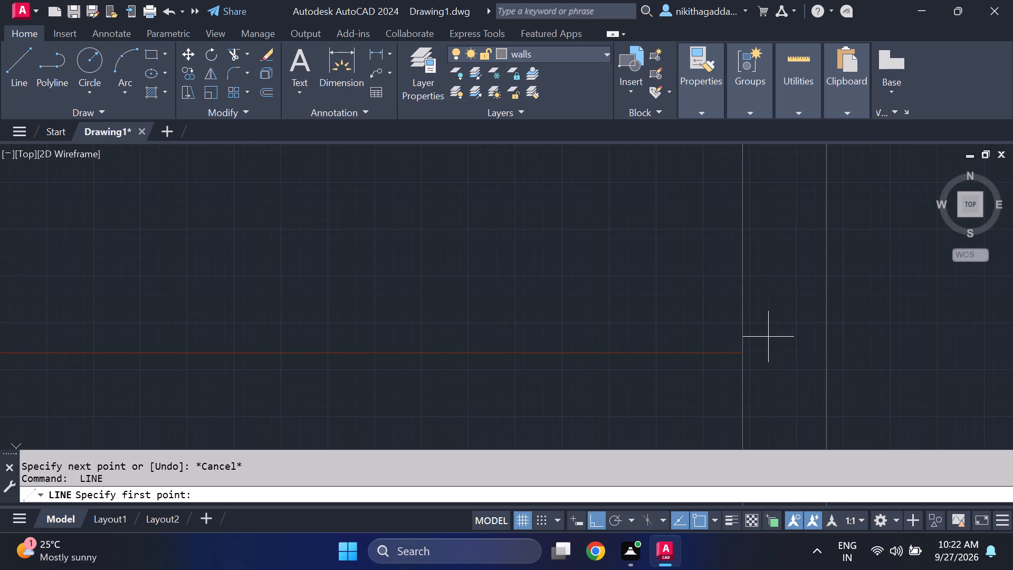
scroll(764, 348, "up", 1)
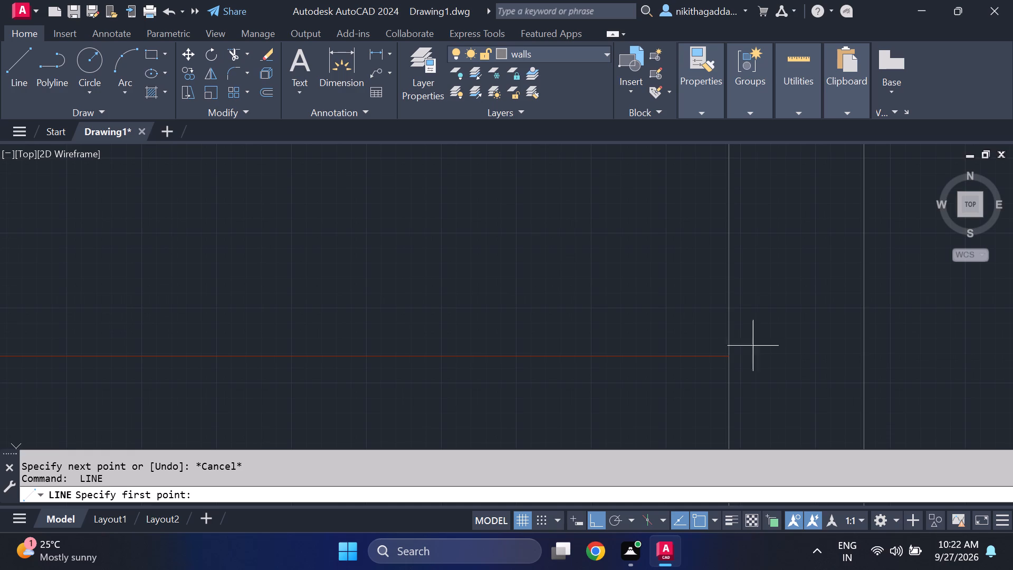
scroll(730, 315, "down", 3)
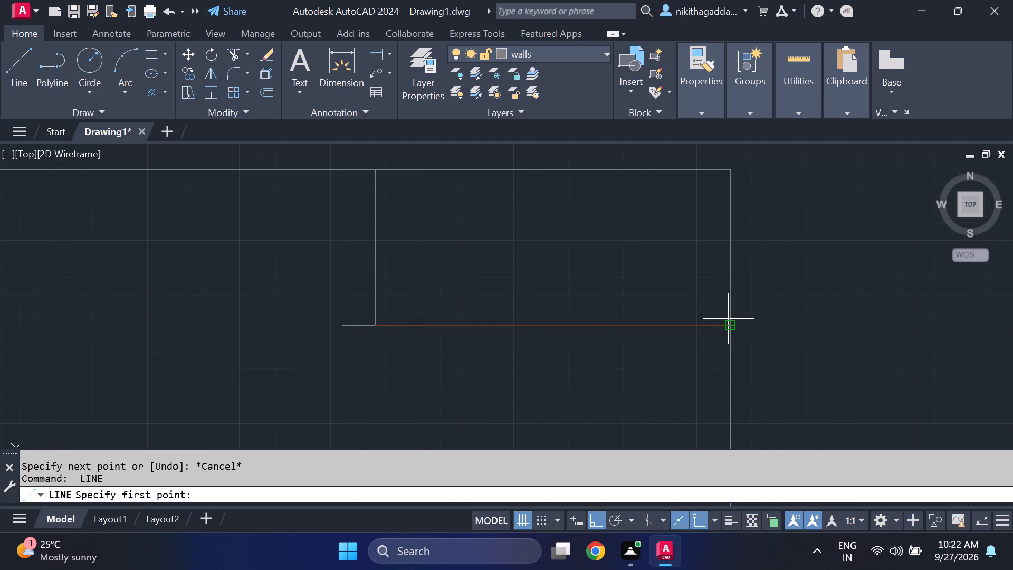
left_click(729, 315)
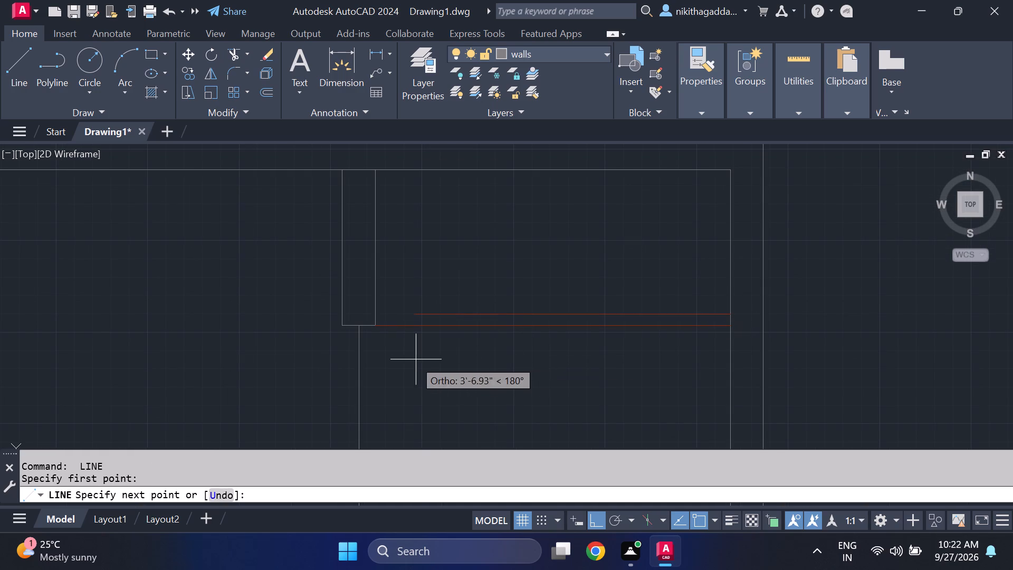
left_click(378, 313)
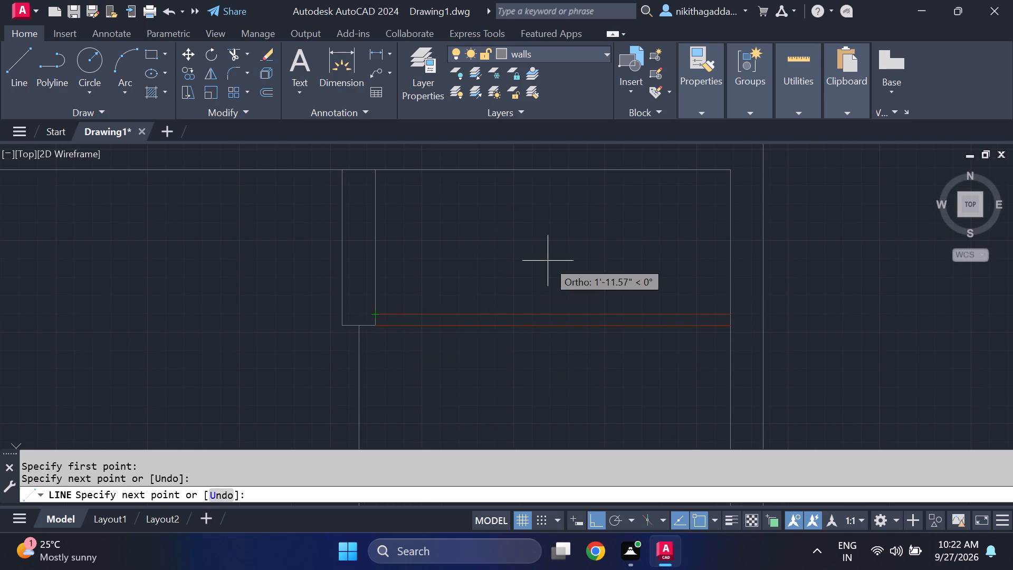
key("Escape")
Draw a north-south line near the west wall across the full depth of the room south of the stairs in the east plan.
key("space")
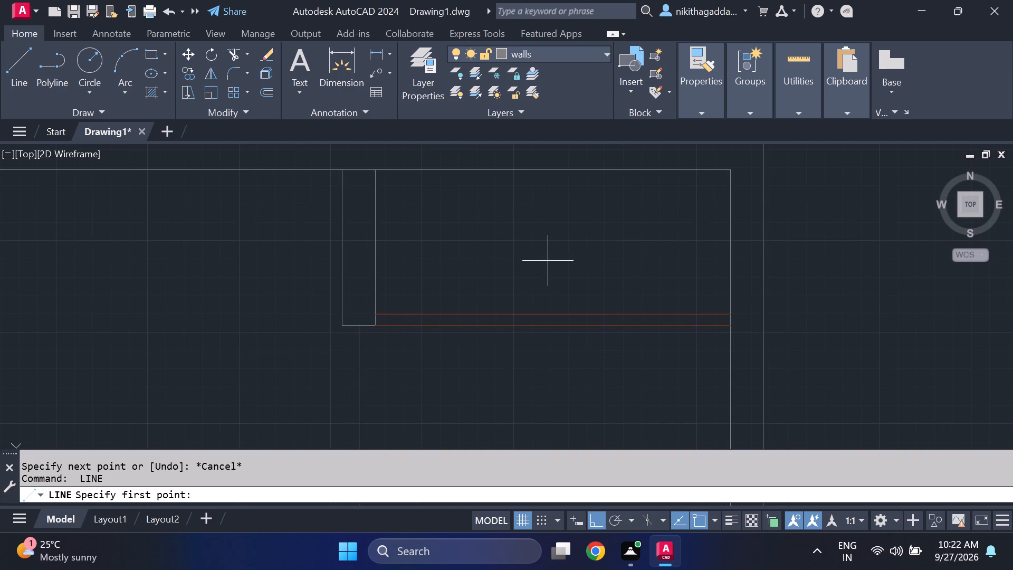
scroll(538, 270, "down", 3)
middle_click_drag(527, 208, 569, 323)
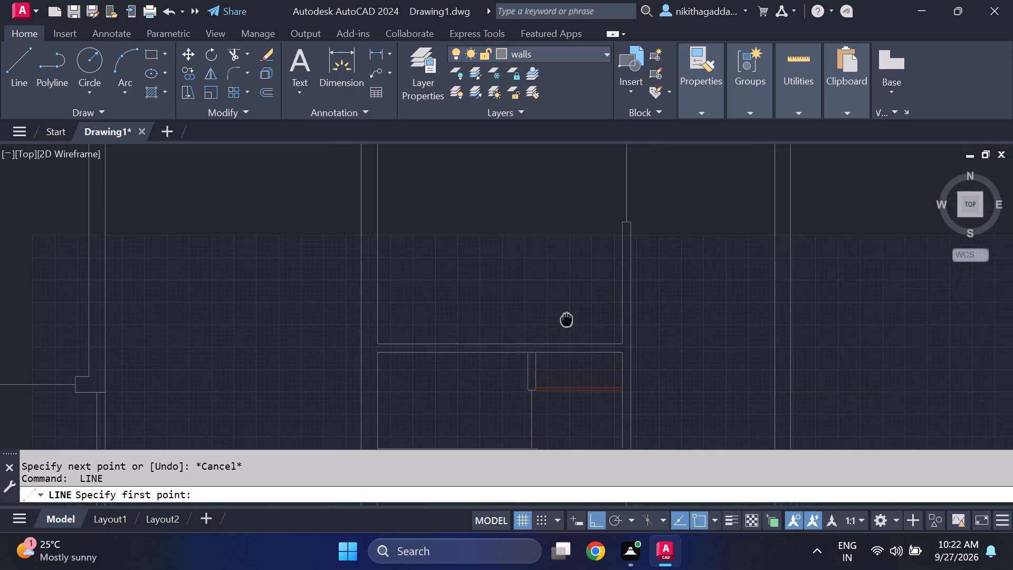
middle_click_drag(569, 323, 630, 381)
scroll(549, 369, "down", 2)
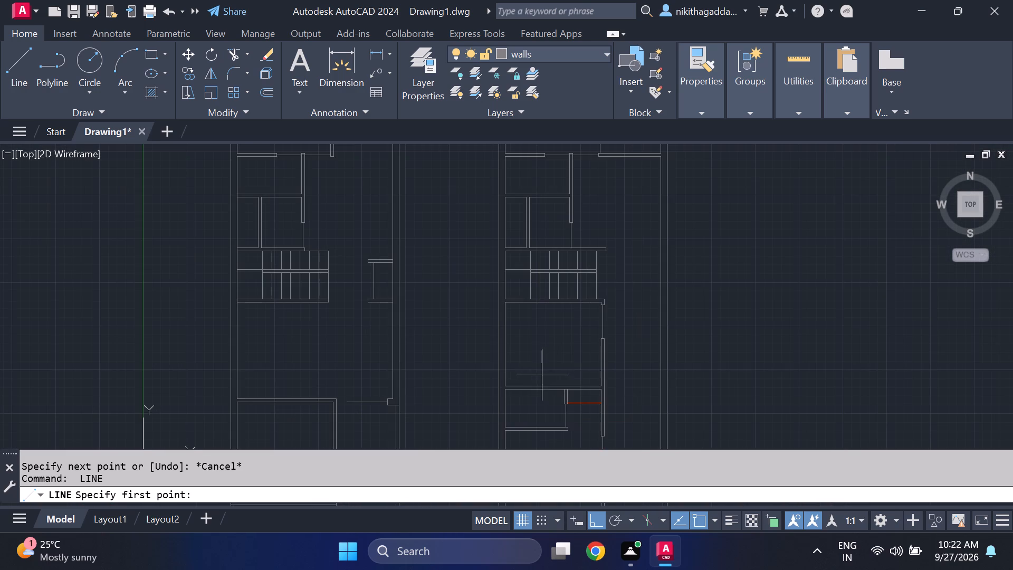
scroll(561, 381, "up", 1)
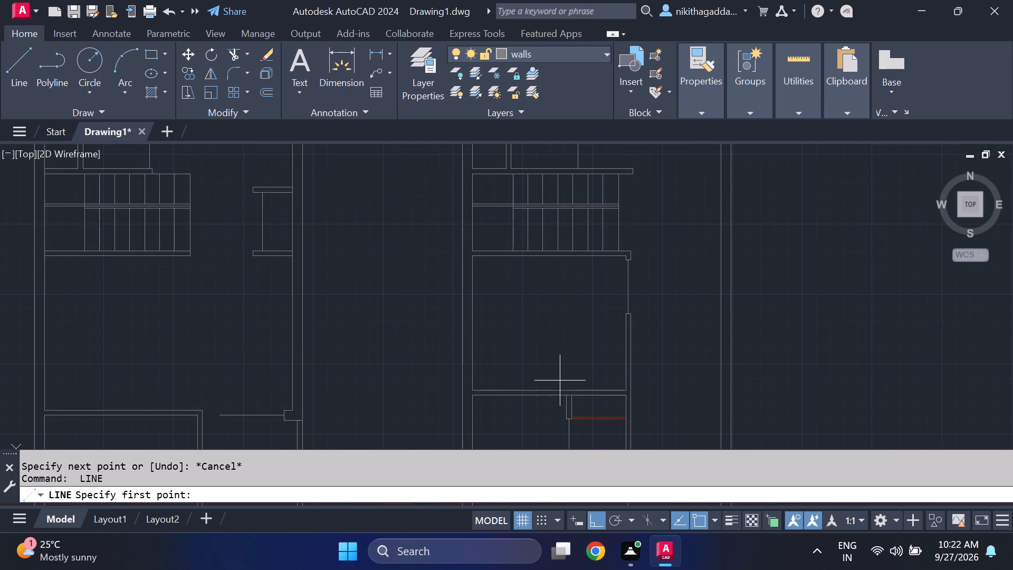
left_click(496, 259)
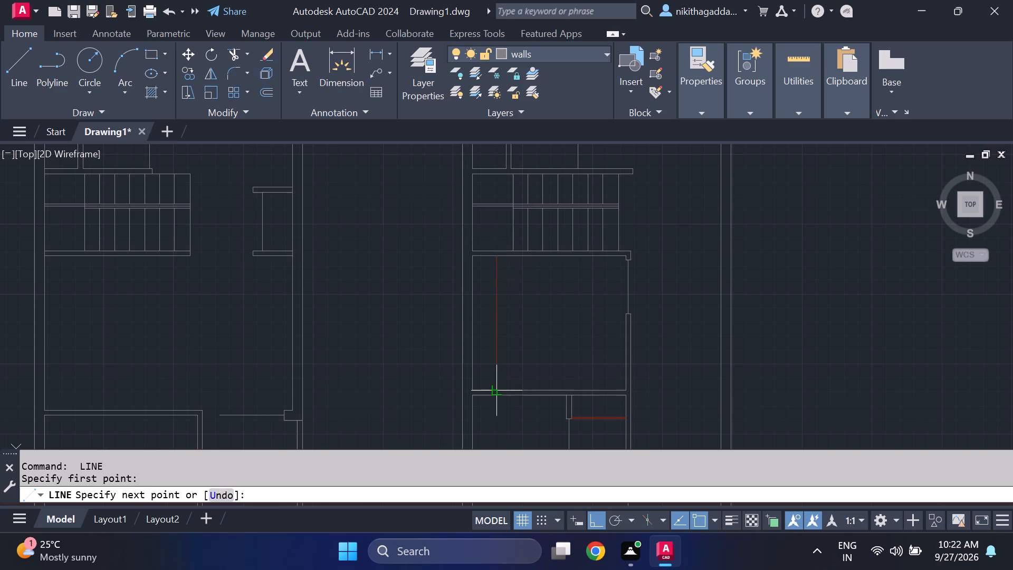
scroll(501, 392, "up", 2)
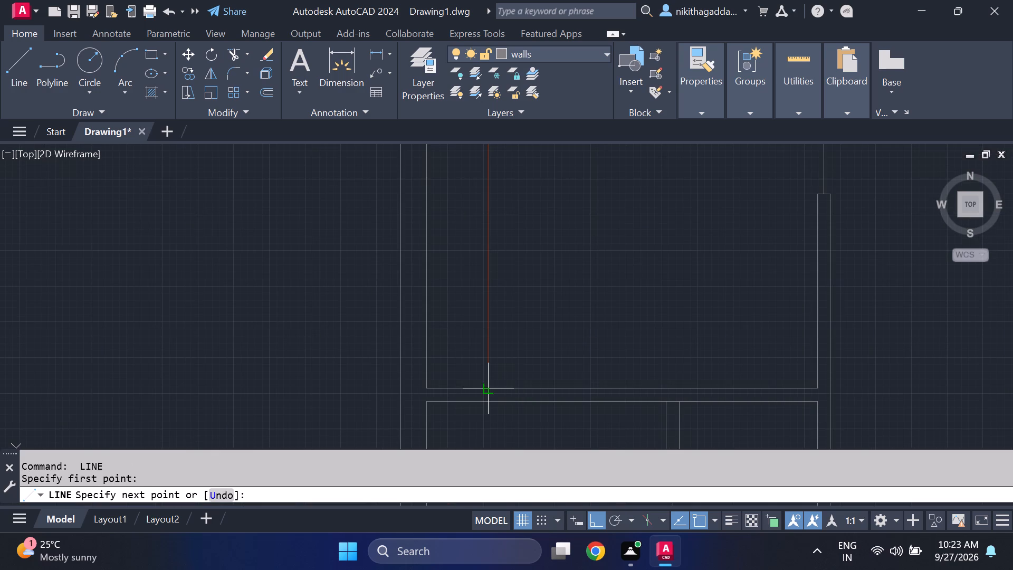
left_click(487, 386)
key("Escape")
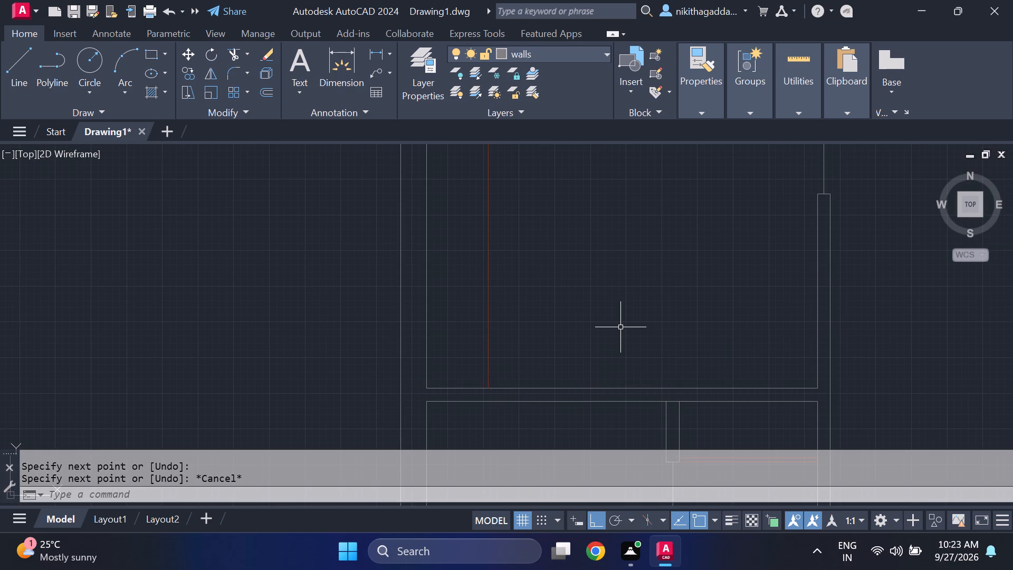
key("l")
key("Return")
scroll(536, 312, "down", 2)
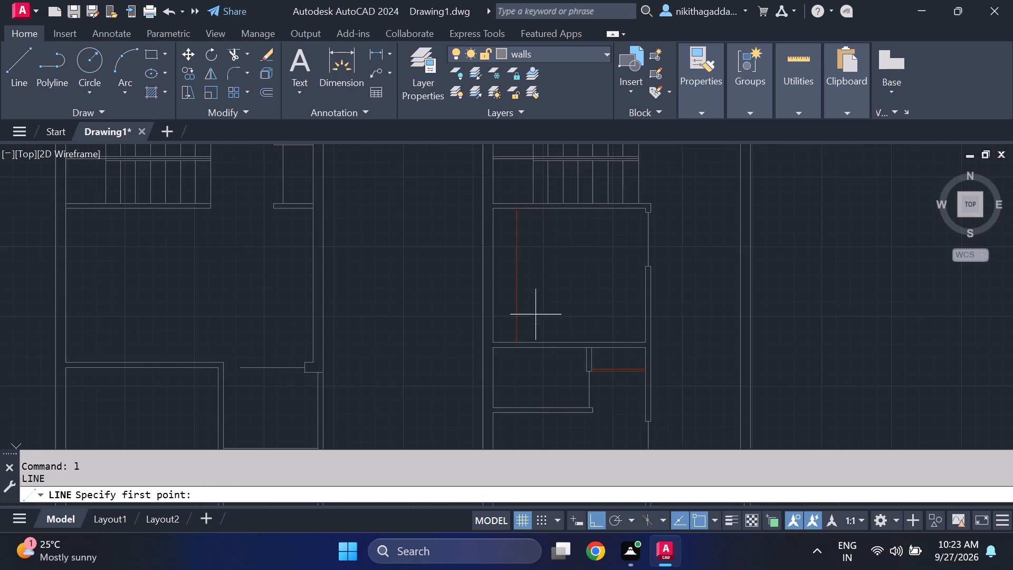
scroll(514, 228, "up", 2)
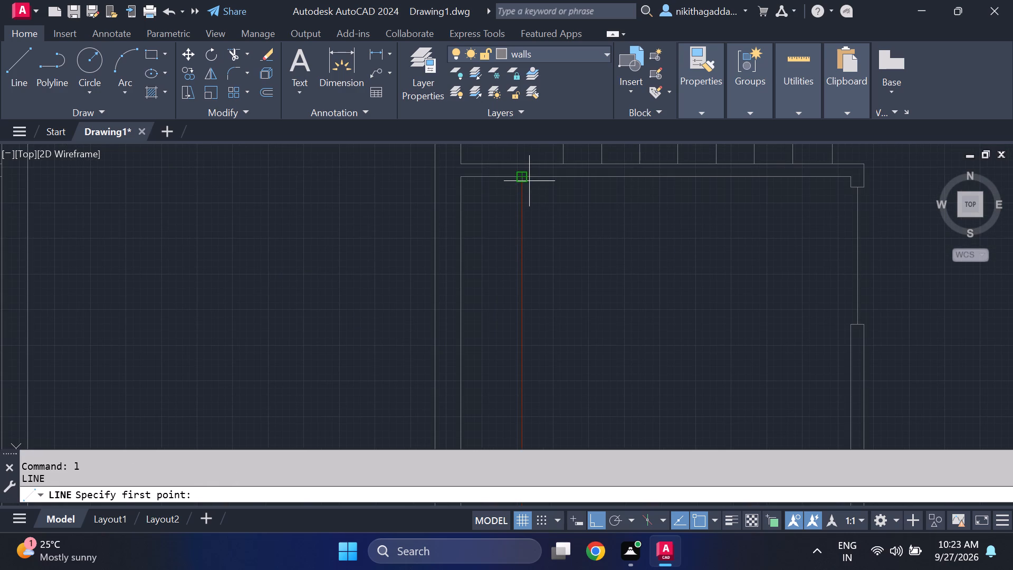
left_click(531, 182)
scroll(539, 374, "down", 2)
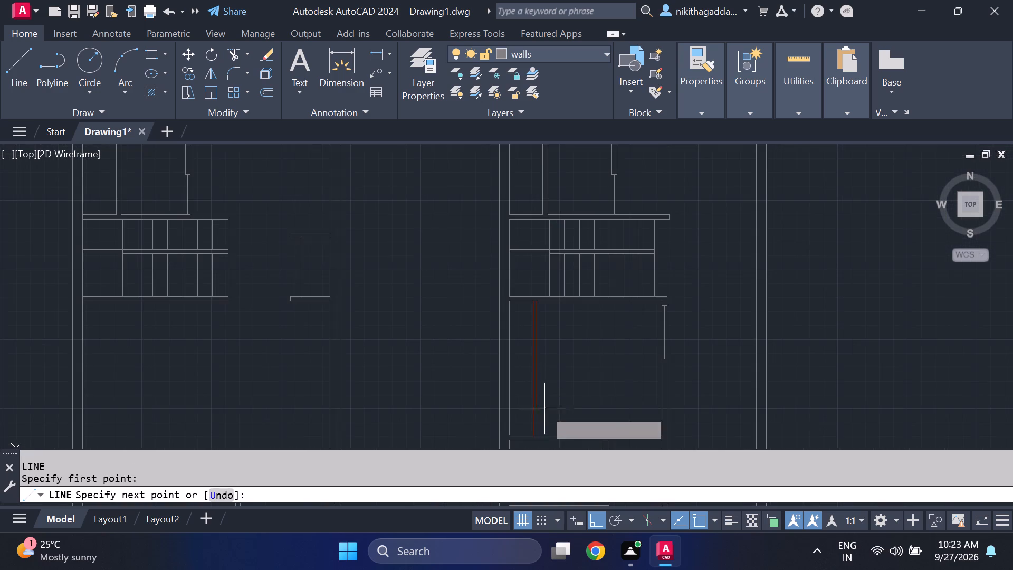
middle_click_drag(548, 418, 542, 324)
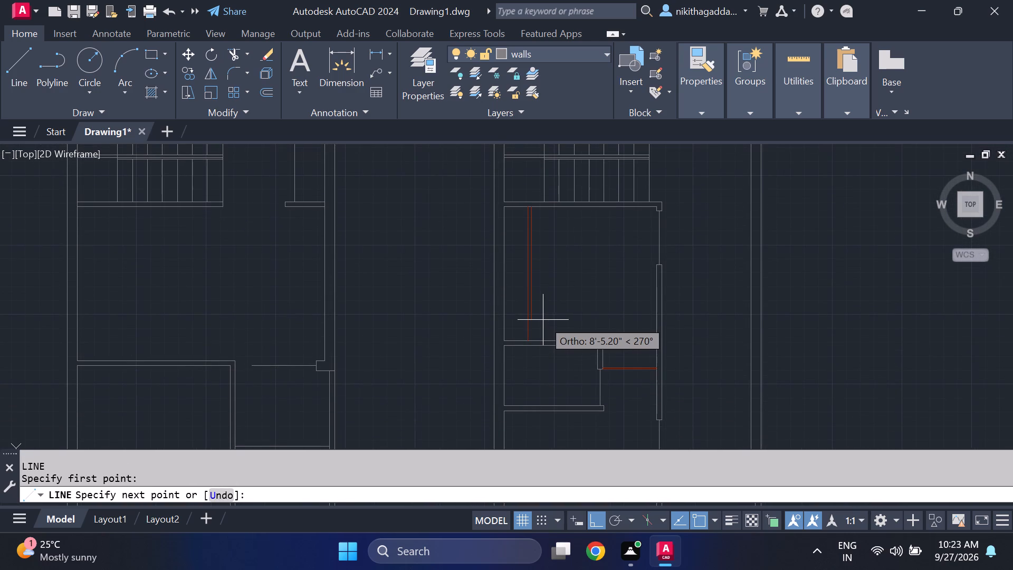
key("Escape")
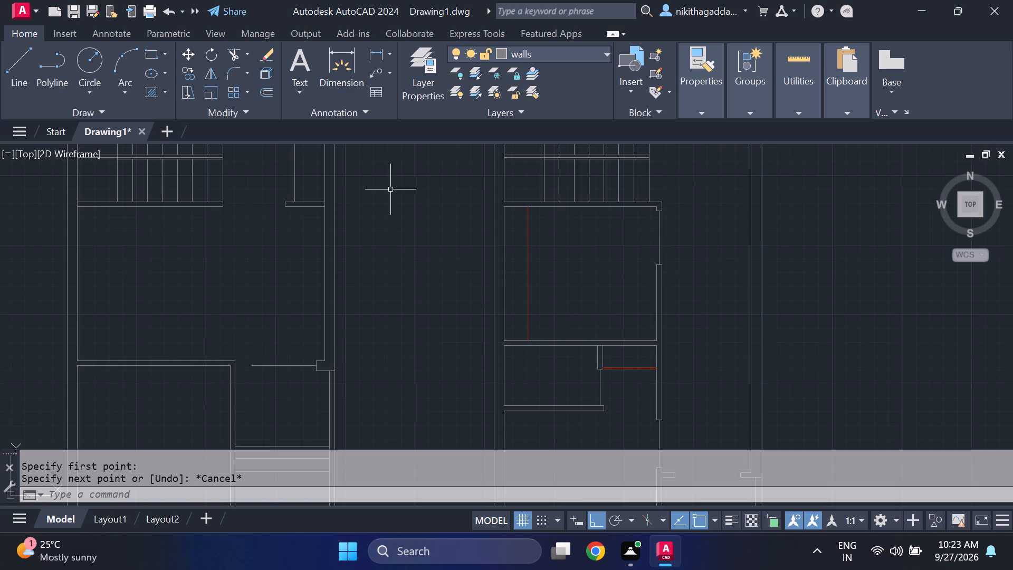
Measure the gap between the two parallel red east-west lines beside the short partition stub with a linear dimension.
left_click(380, 52)
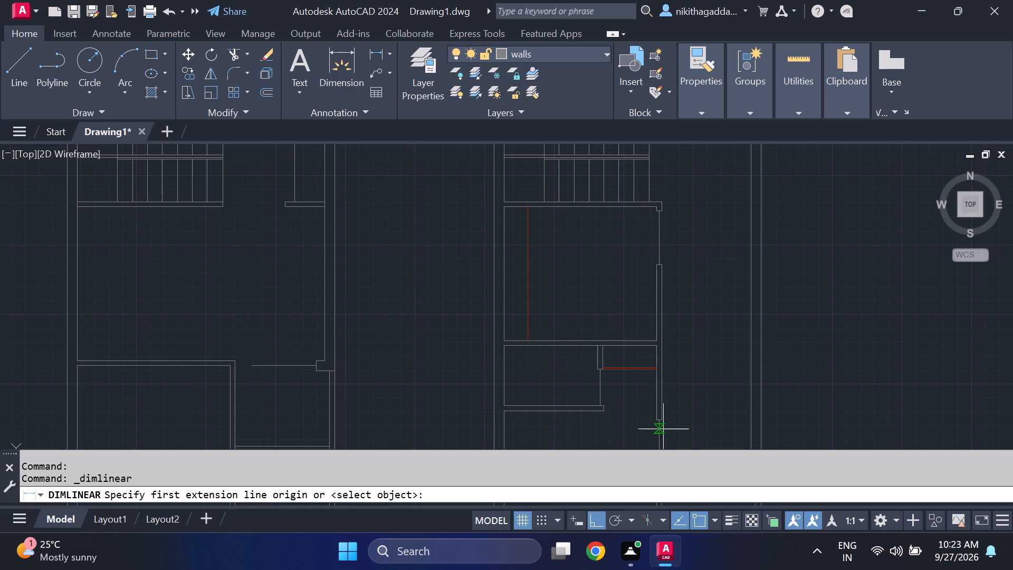
scroll(629, 377, "up", 6)
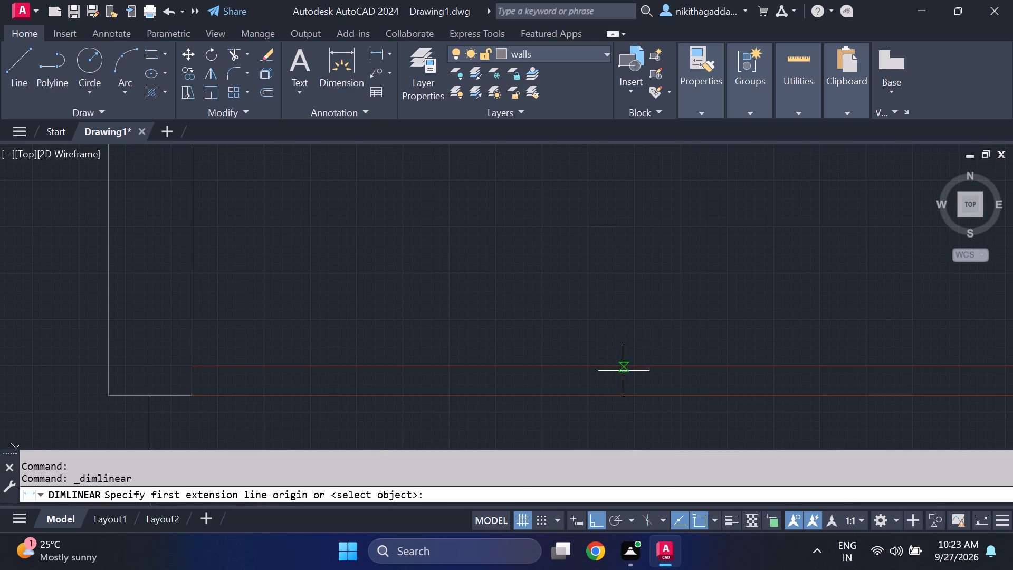
left_click(625, 367)
left_click(625, 392)
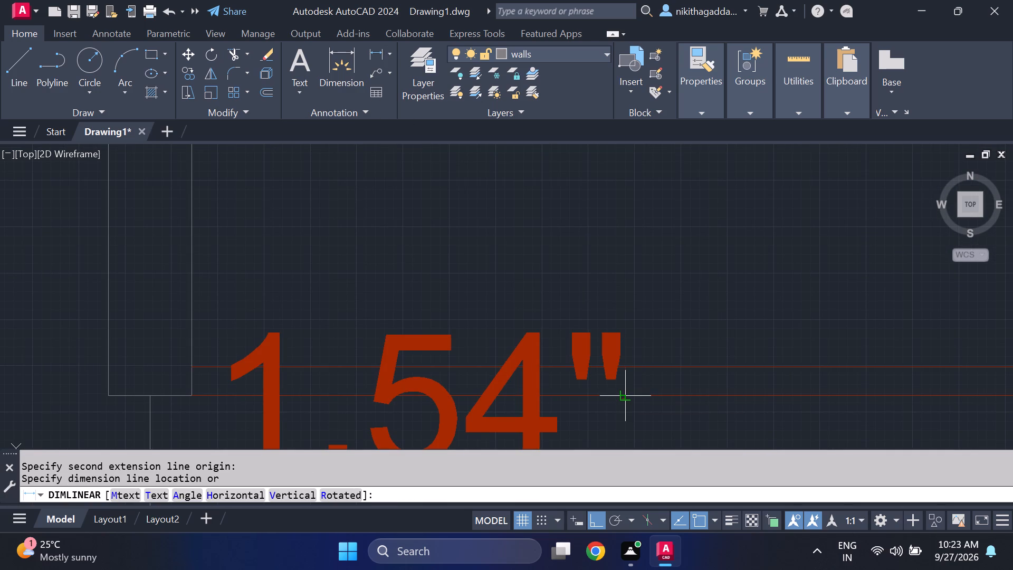
key("Escape")
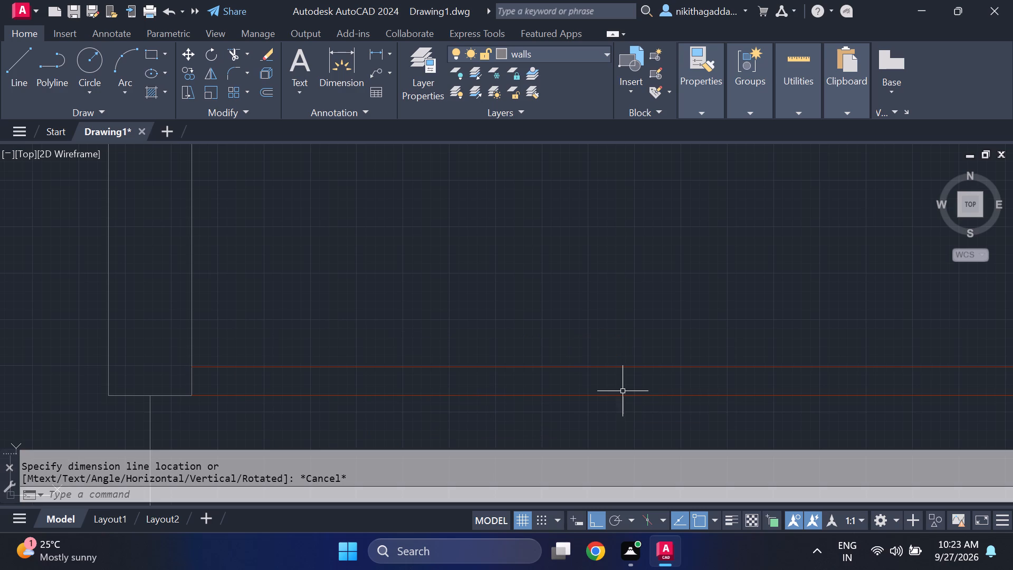
Draw a second north-south line 1.54" east of the first, spanning the full depth of the room south of the stairs in the east plan.
scroll(478, 379, "down", 7)
scroll(413, 287, "up", 1)
key("l")
key("Return")
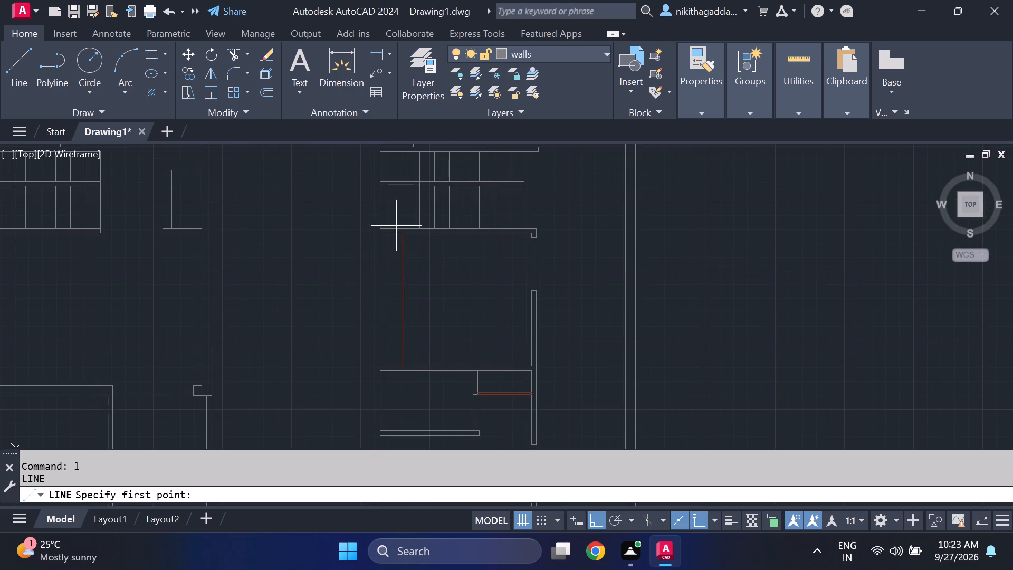
scroll(394, 218, "up", 2)
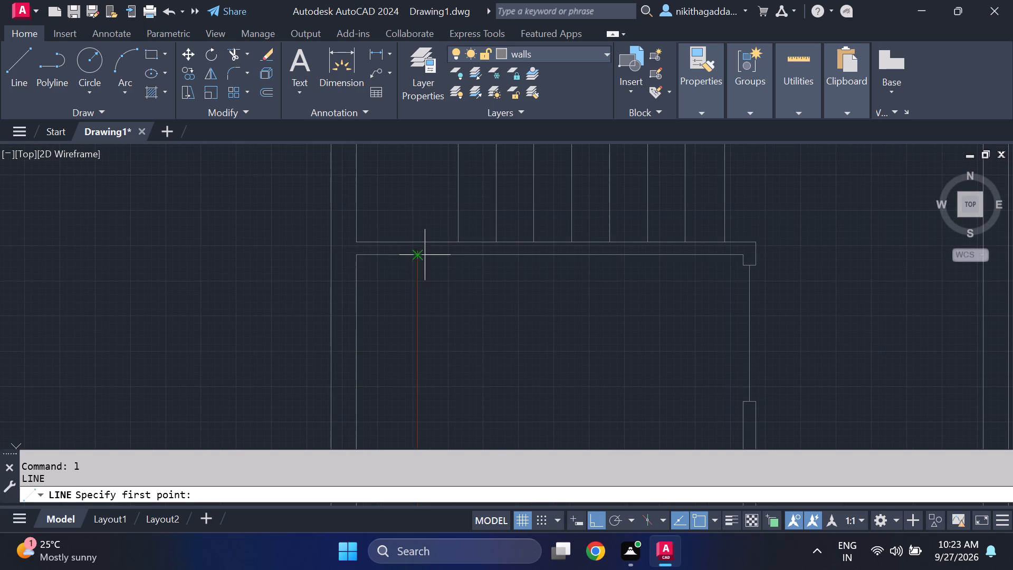
left_click(422, 255)
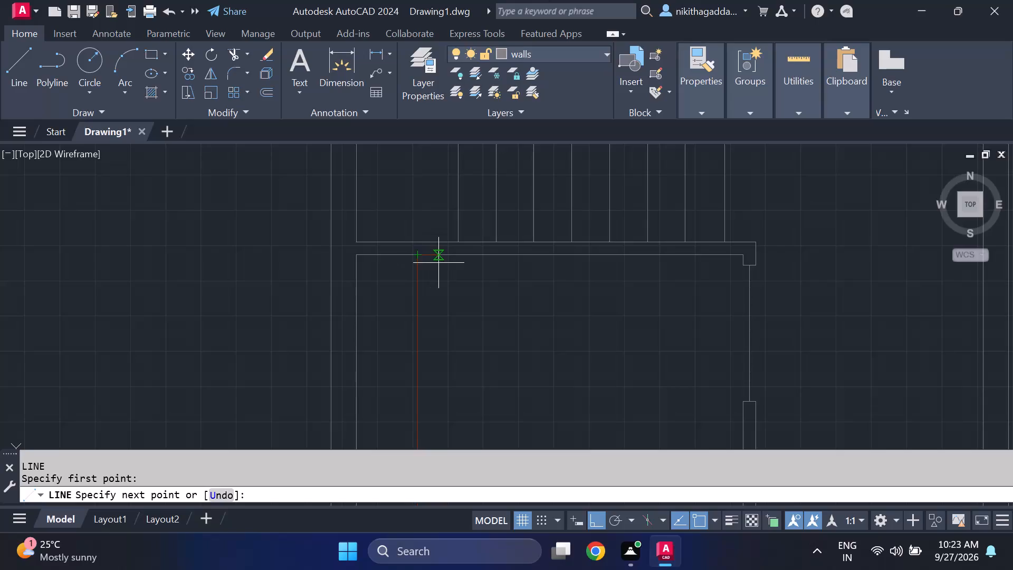
key("1")
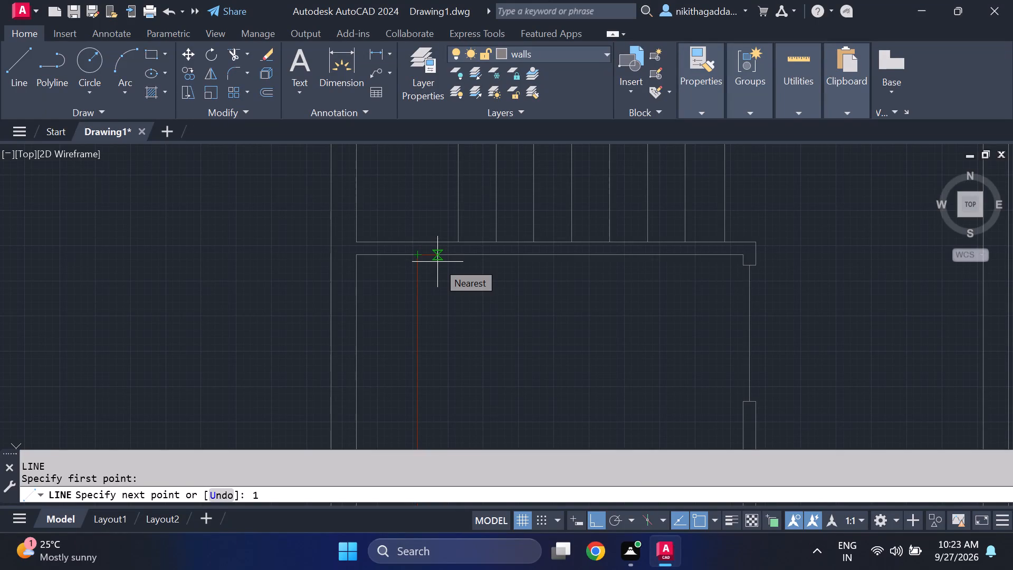
key("apostrophe")
key("BackSpace")
type(".54")
key("shift+quotedbl")
key("Return")
scroll(435, 387, "down", 1)
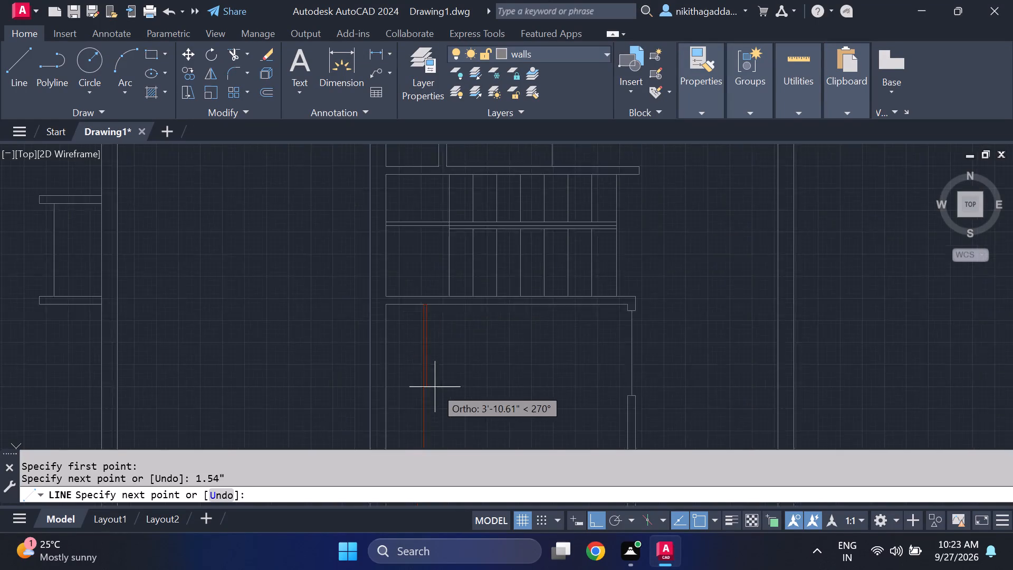
scroll(435, 388, "down", 1)
middle_click_drag(444, 415, 427, 236)
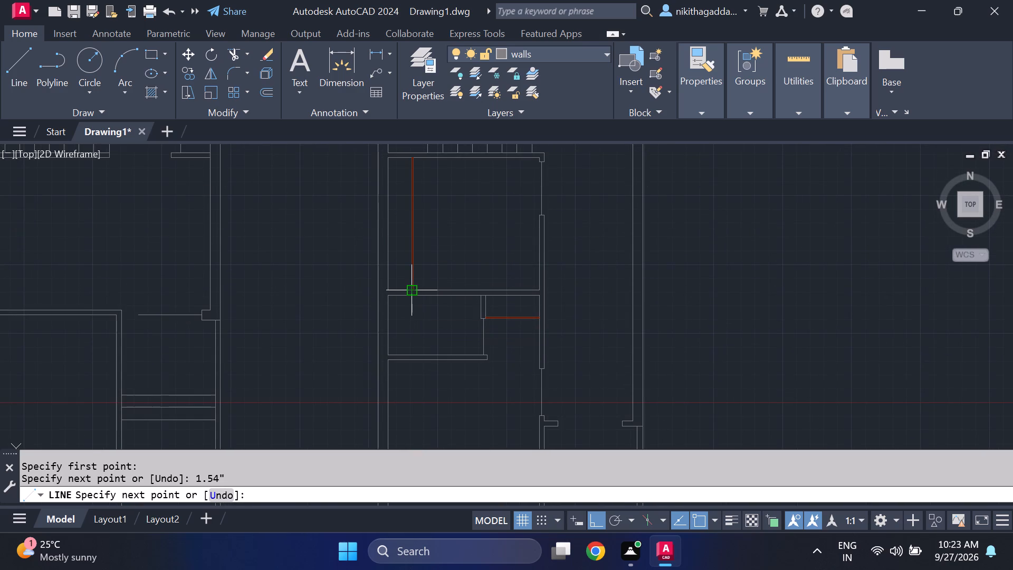
scroll(410, 287, "up", 3)
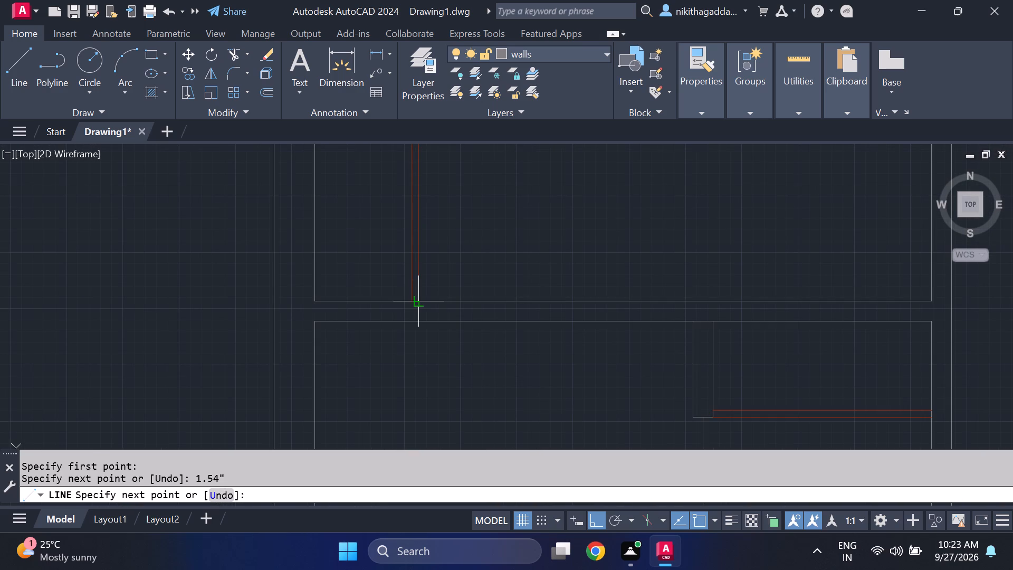
left_click(424, 301)
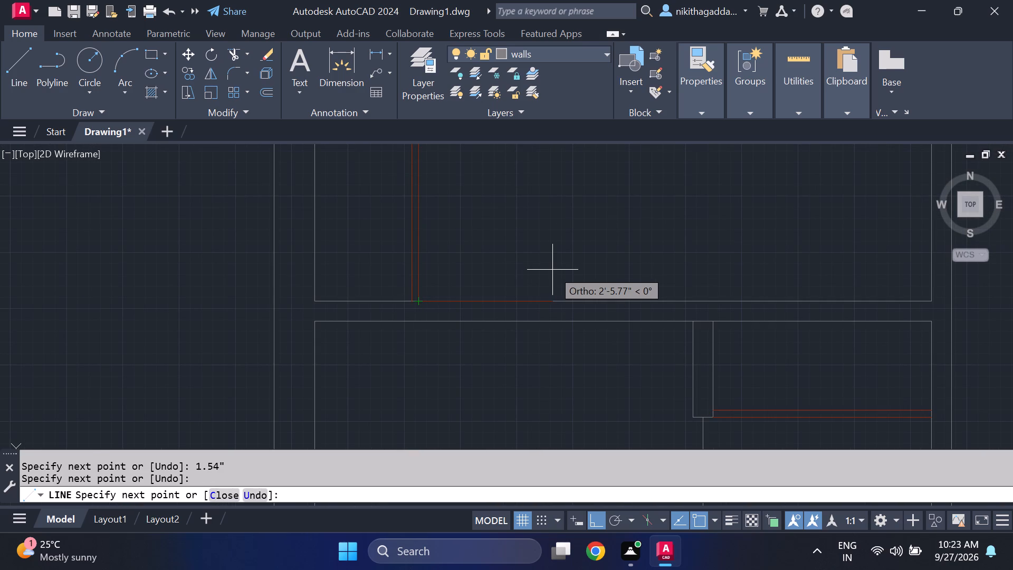
key("Escape")
Erase the short segment joining the north ends of the two north-south red lines.
scroll(559, 277, "down", 4)
middle_click_drag(566, 236, 591, 348)
scroll(576, 321, "up", 3)
scroll(506, 284, "up", 3)
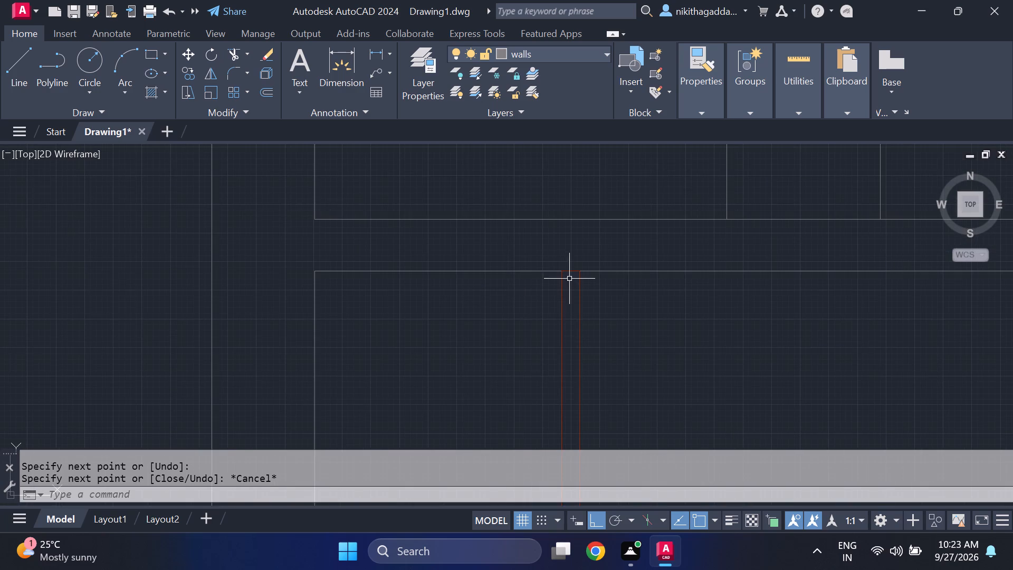
scroll(569, 277, "up", 2)
left_click(577, 261)
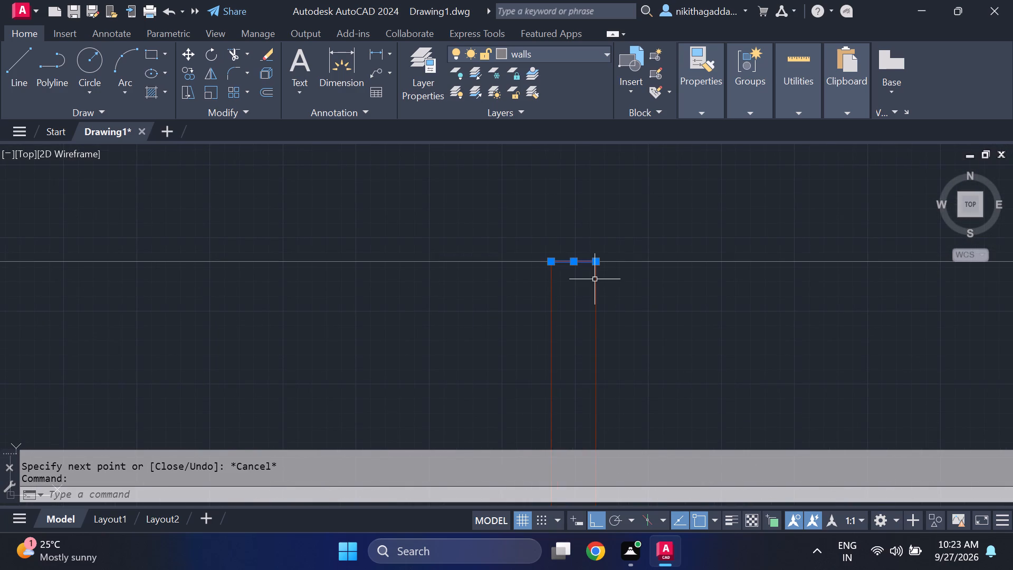
key("Delete")
scroll(589, 283, "down", 3)
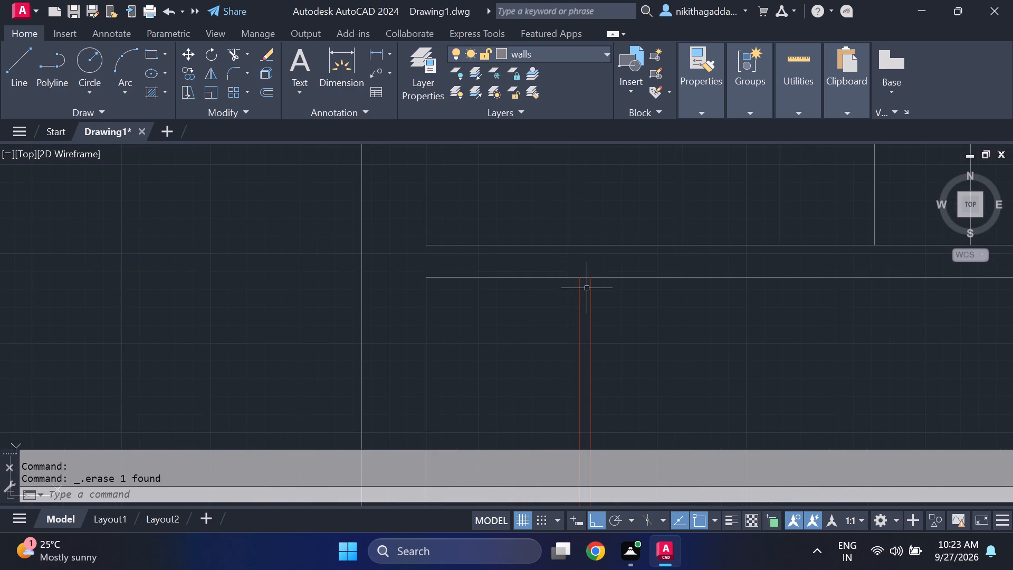
Make the windows layer current and set its layer colour to index colour 180.
scroll(595, 288, "down", 4)
middle_click_drag(660, 351, 624, 309)
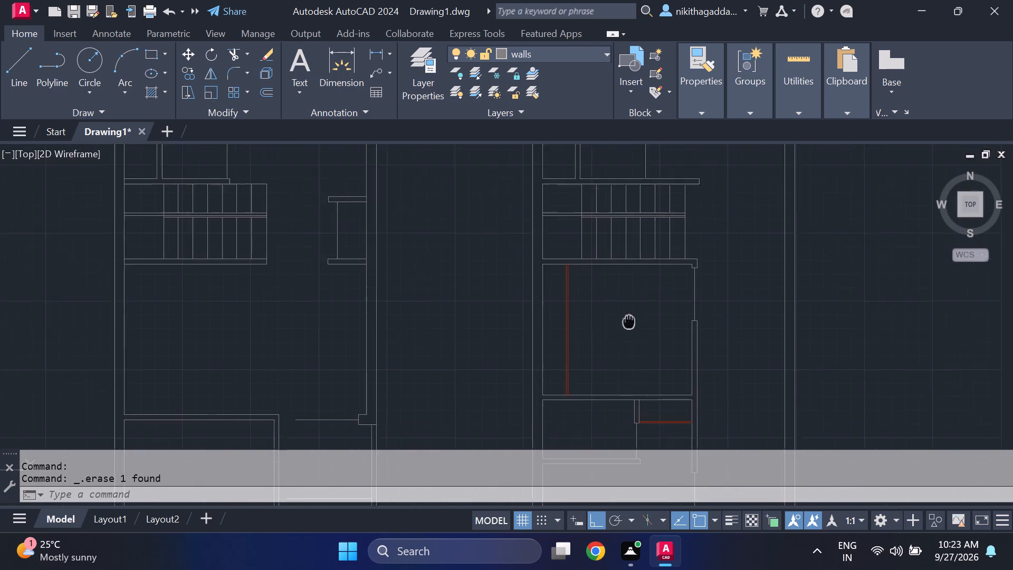
middle_click_drag(624, 309, 603, 241)
scroll(601, 353, "down", 1)
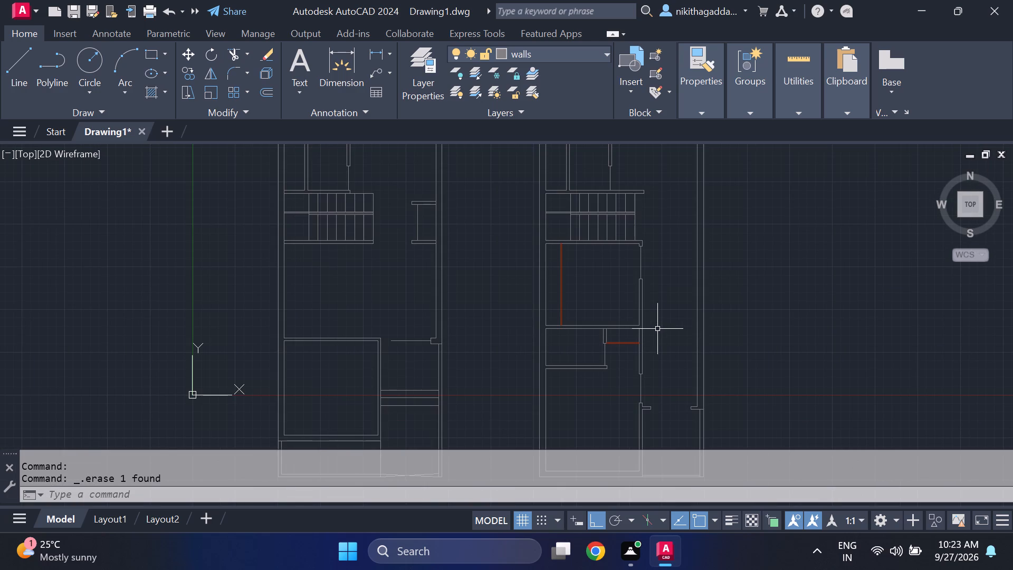
scroll(634, 322, "down", 1)
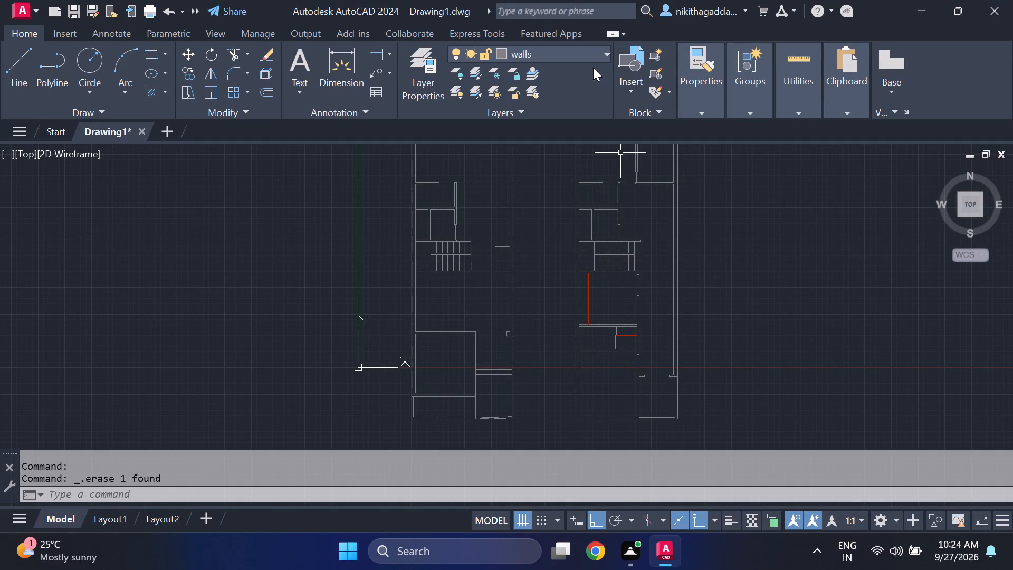
left_click(594, 50)
left_click(547, 188)
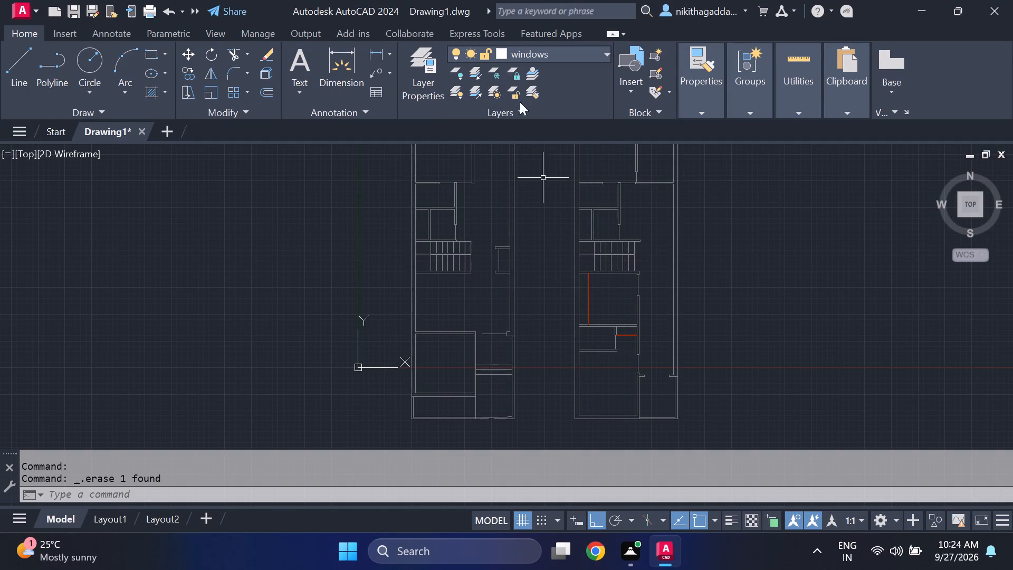
left_click(501, 56)
left_click(508, 183)
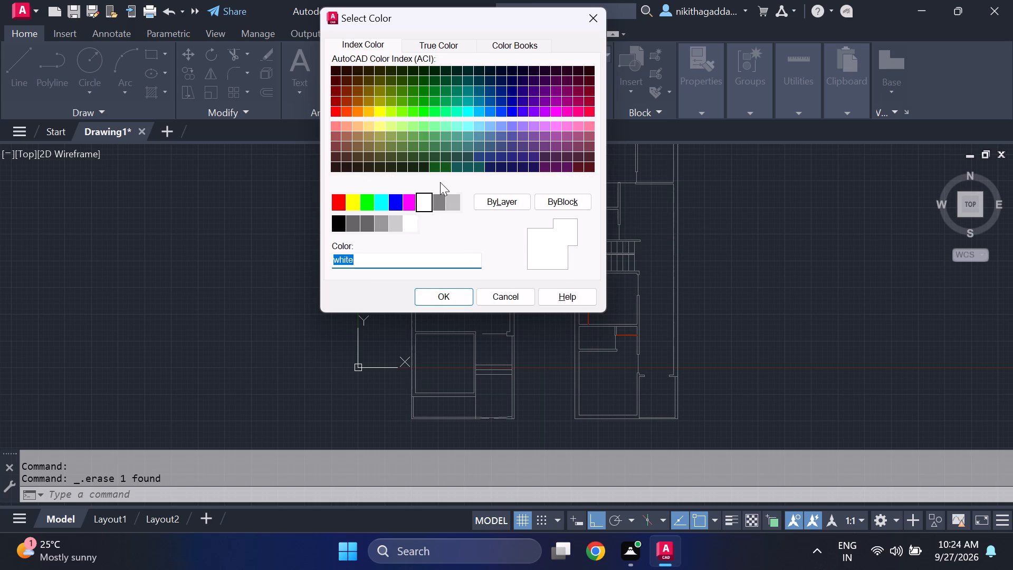
left_click(521, 111)
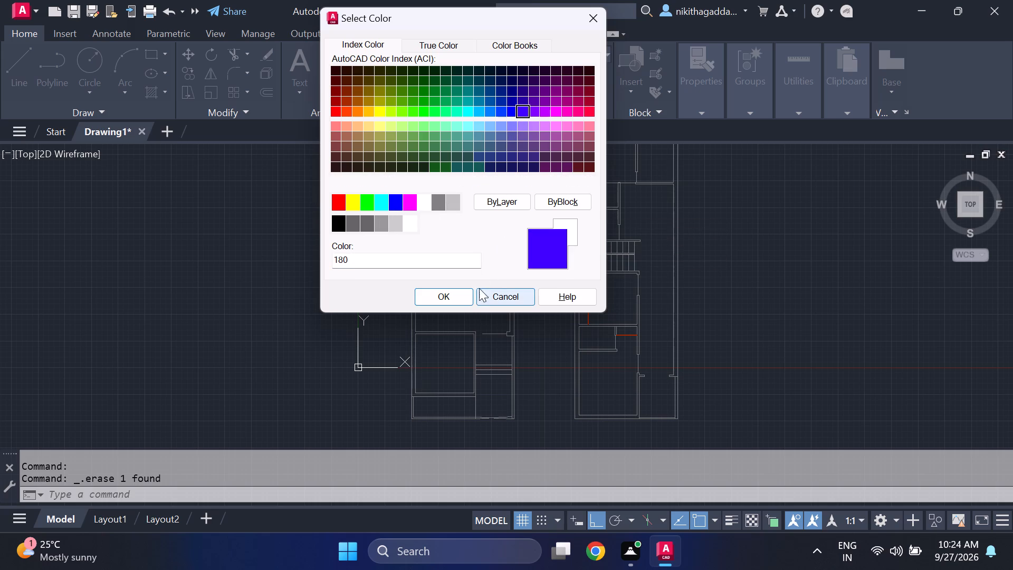
left_click(450, 296)
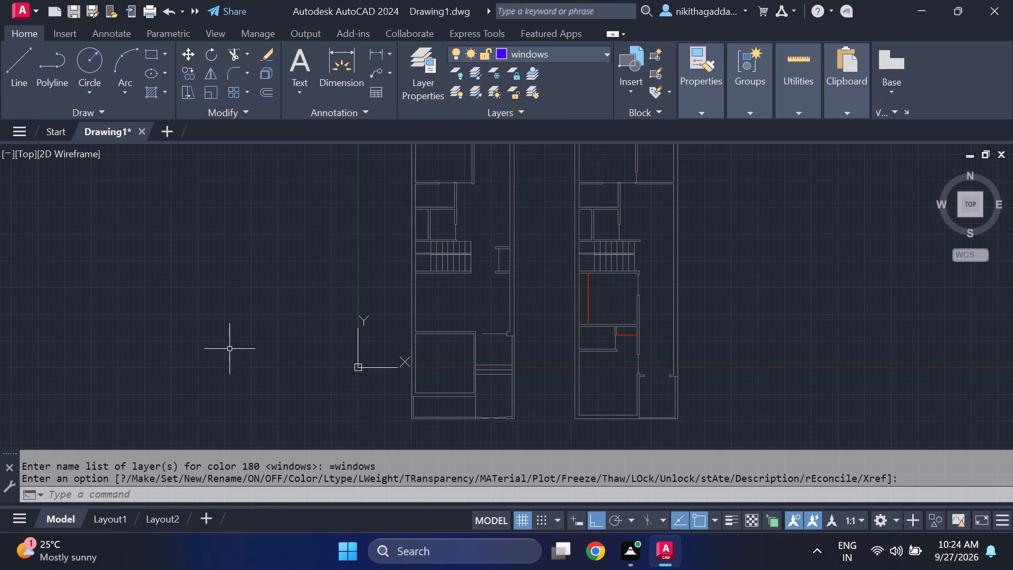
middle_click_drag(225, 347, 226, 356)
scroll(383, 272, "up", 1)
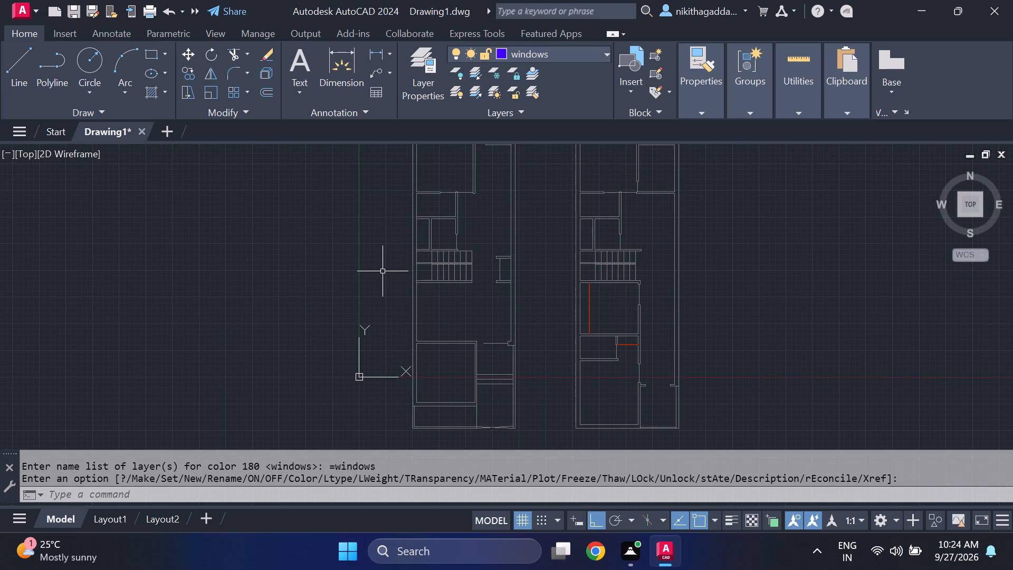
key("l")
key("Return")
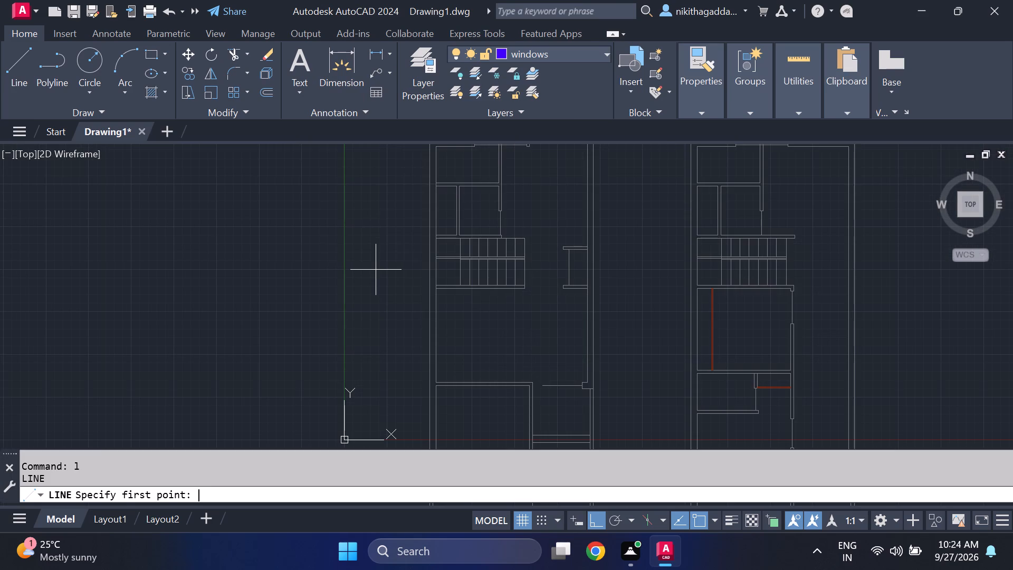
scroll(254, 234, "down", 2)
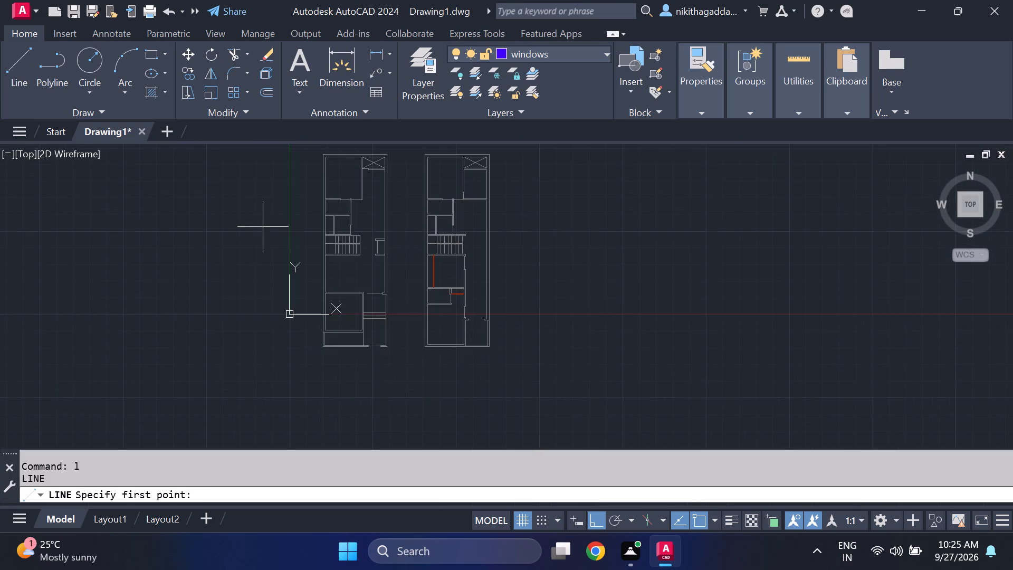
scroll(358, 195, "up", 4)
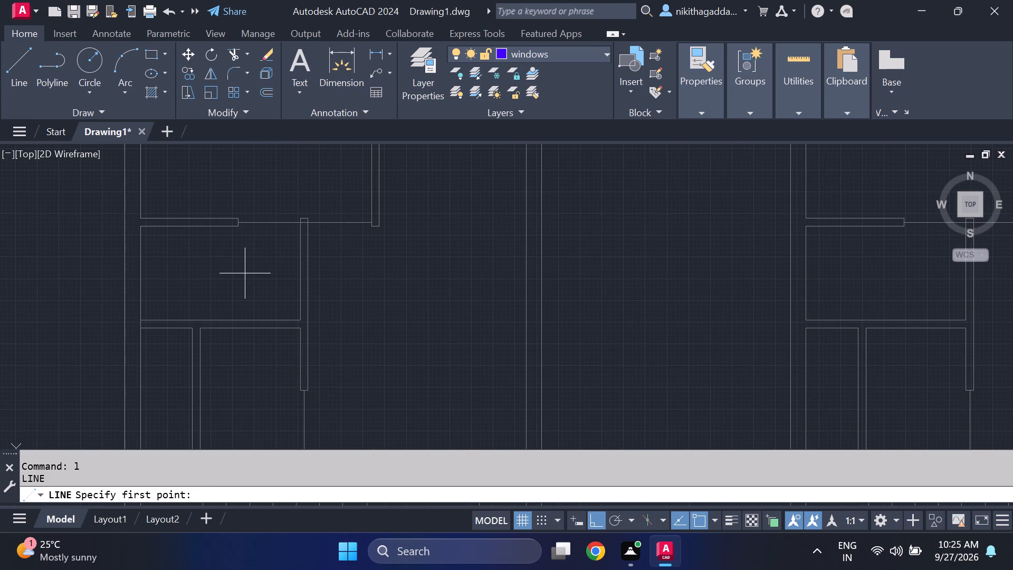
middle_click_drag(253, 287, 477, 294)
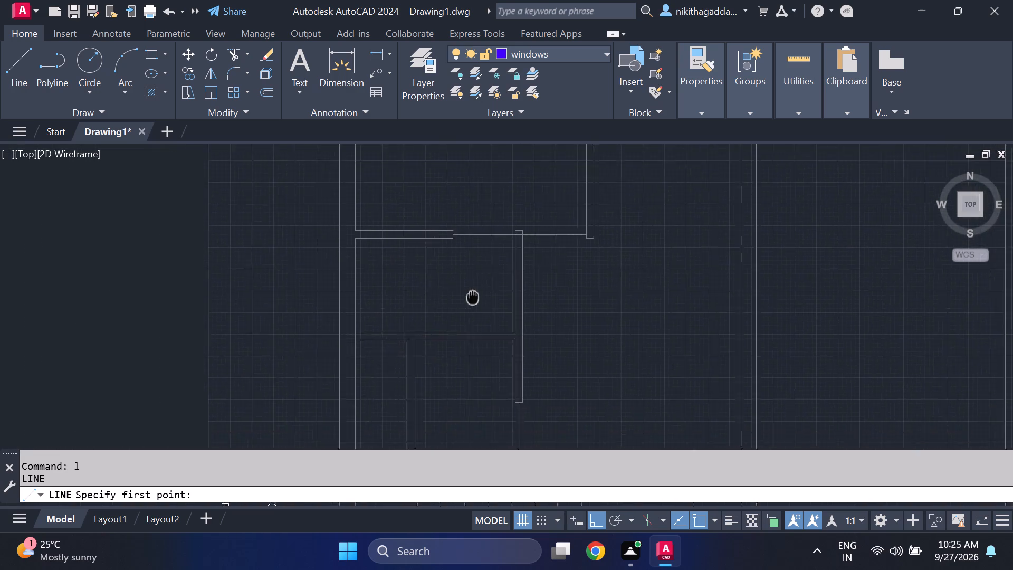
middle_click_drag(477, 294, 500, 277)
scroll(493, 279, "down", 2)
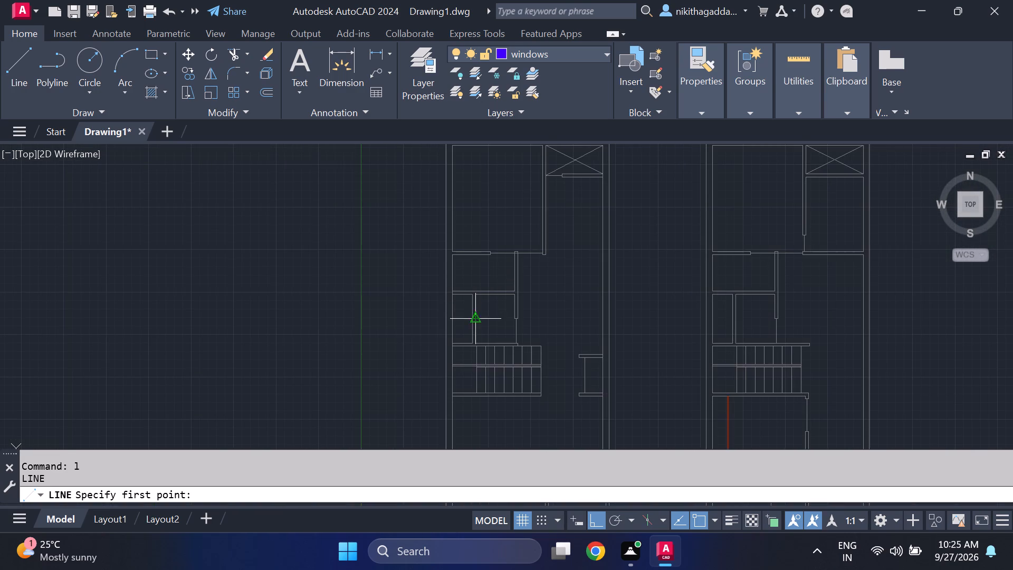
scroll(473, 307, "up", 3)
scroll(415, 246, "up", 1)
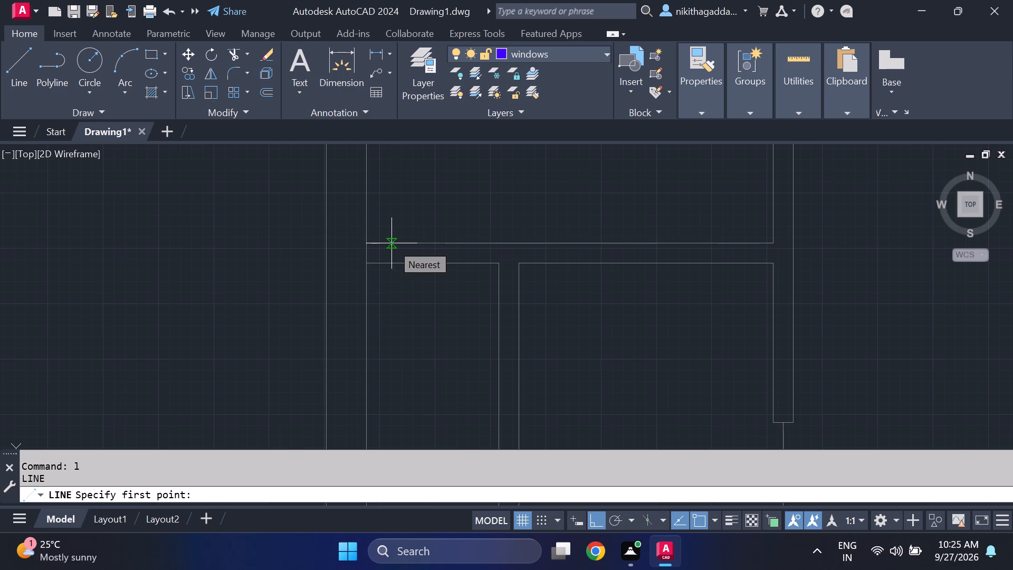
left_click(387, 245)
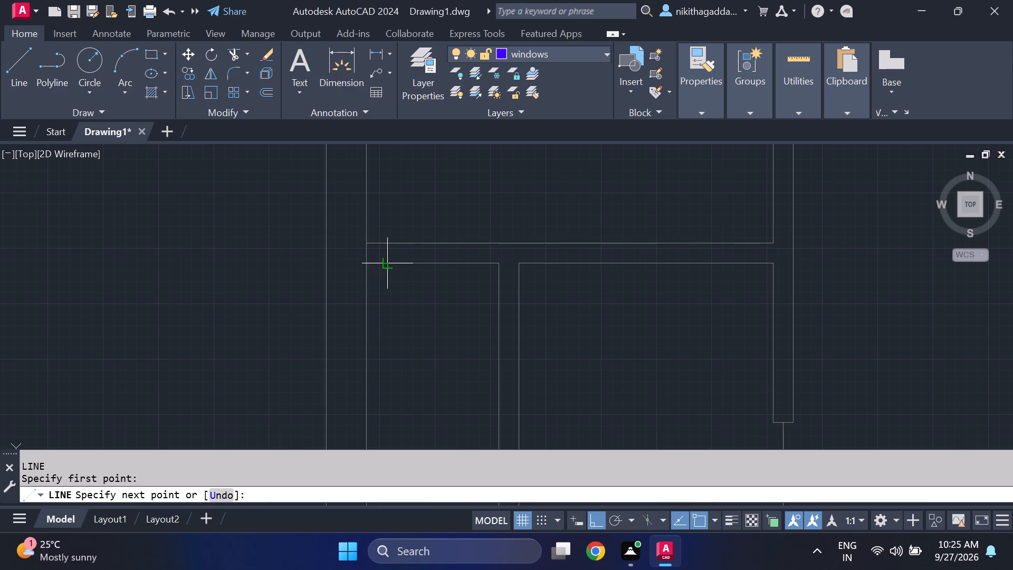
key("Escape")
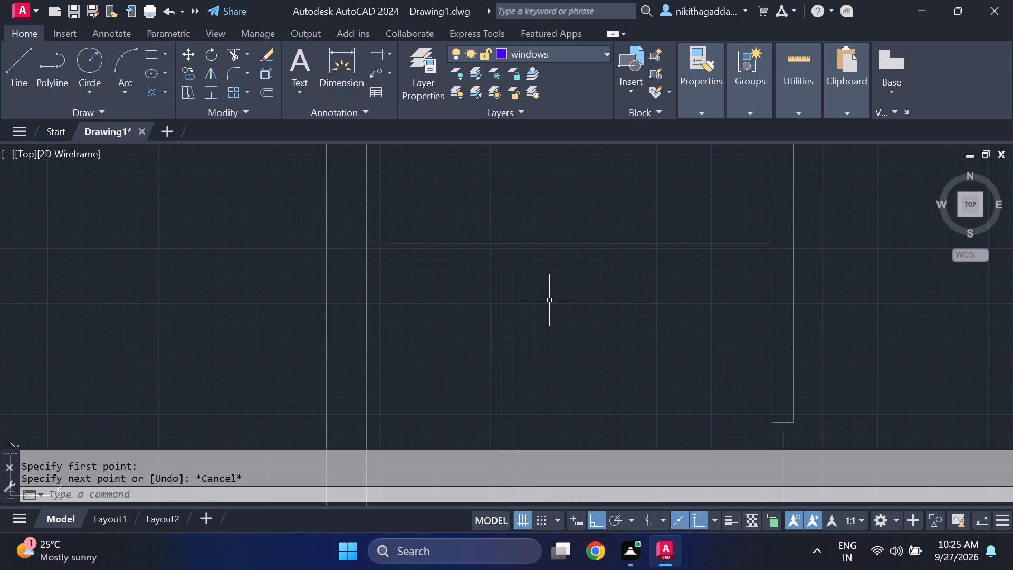
Set the current object colour to ByLayer.
type("color")
key("Return")
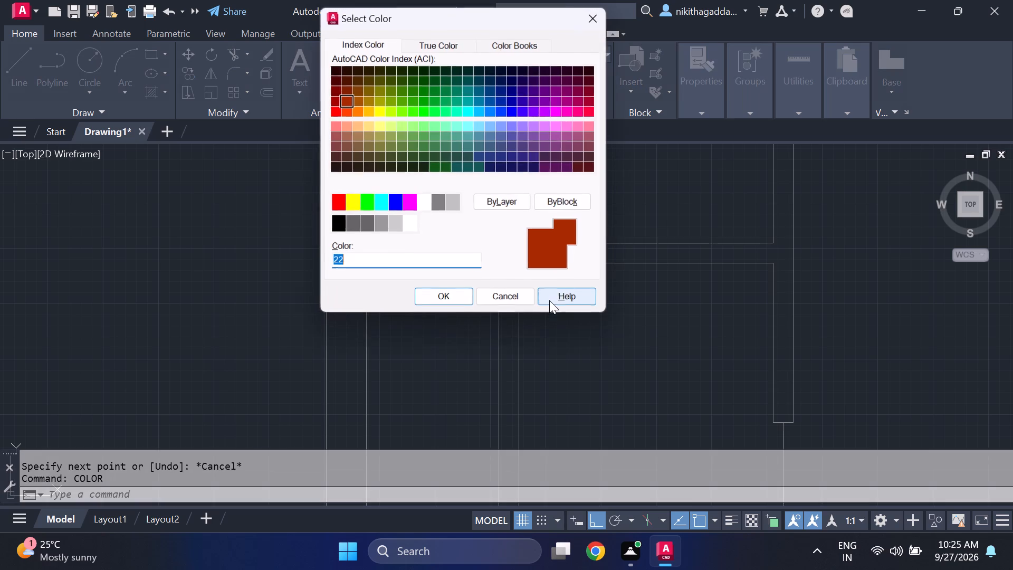
left_click(518, 205)
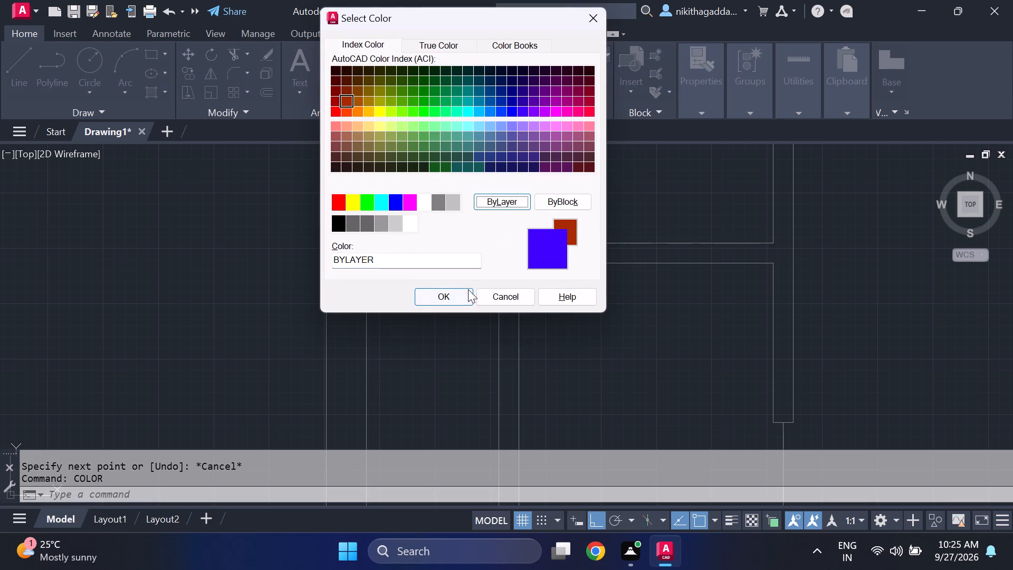
left_click(463, 292)
Draw a closed rectangular window outline across the east-west wall's thickness, just east of the west wall and short of the north-south partition.
key("l")
key("Return")
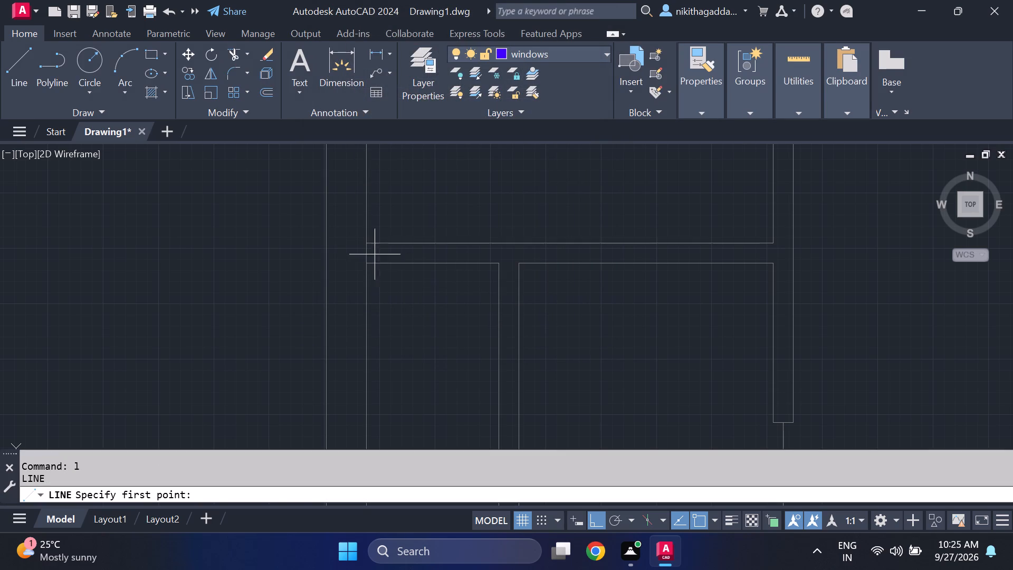
left_click(387, 243)
left_click(387, 268)
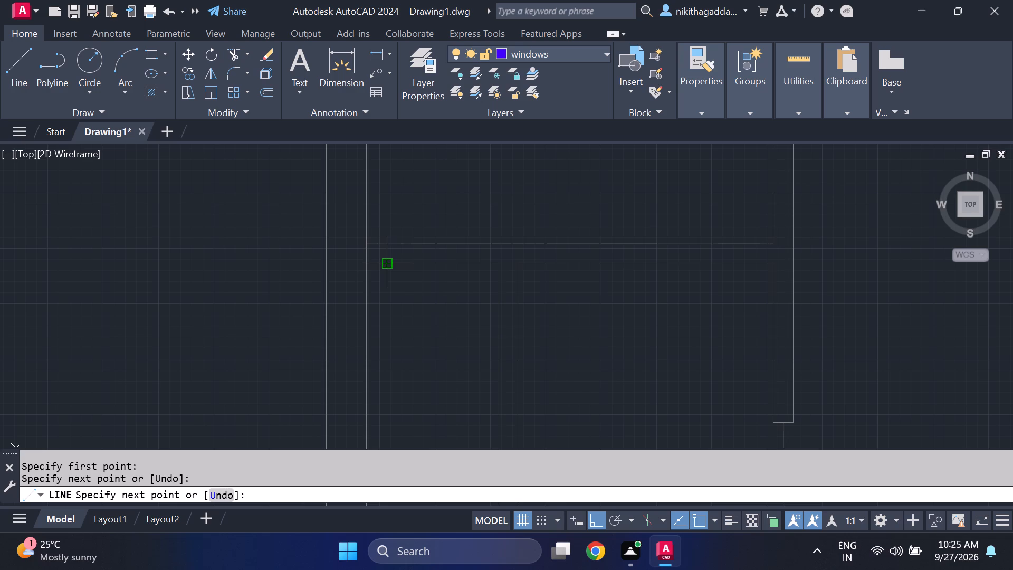
left_click(465, 263)
left_click(463, 243)
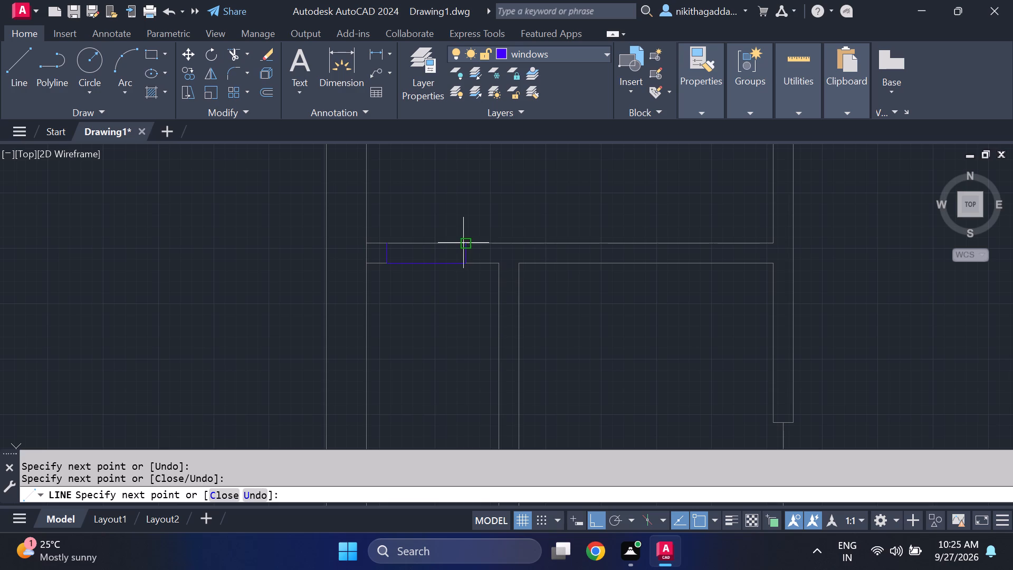
left_click(388, 245)
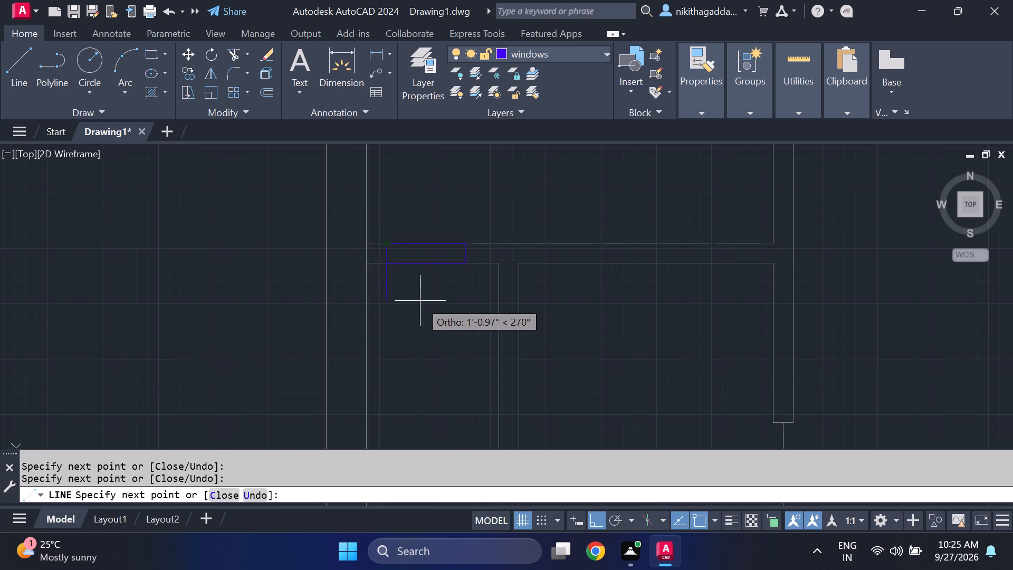
key("Escape")
Draw a stepped line inside the window outline from its west side to its east side, rising north twice, with a first run about 6.3" long.
key("l")
key("Return")
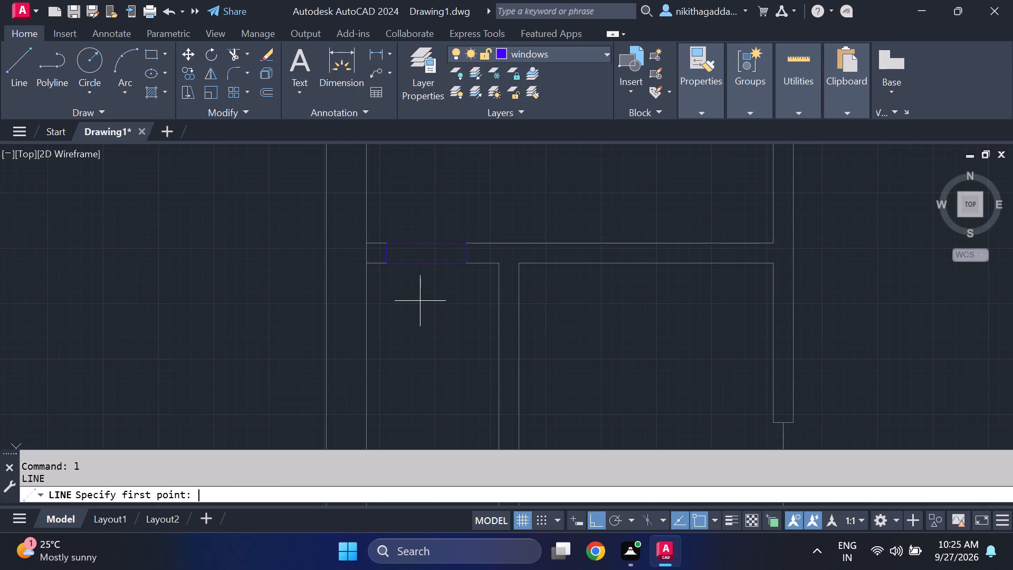
scroll(396, 263, "up", 3)
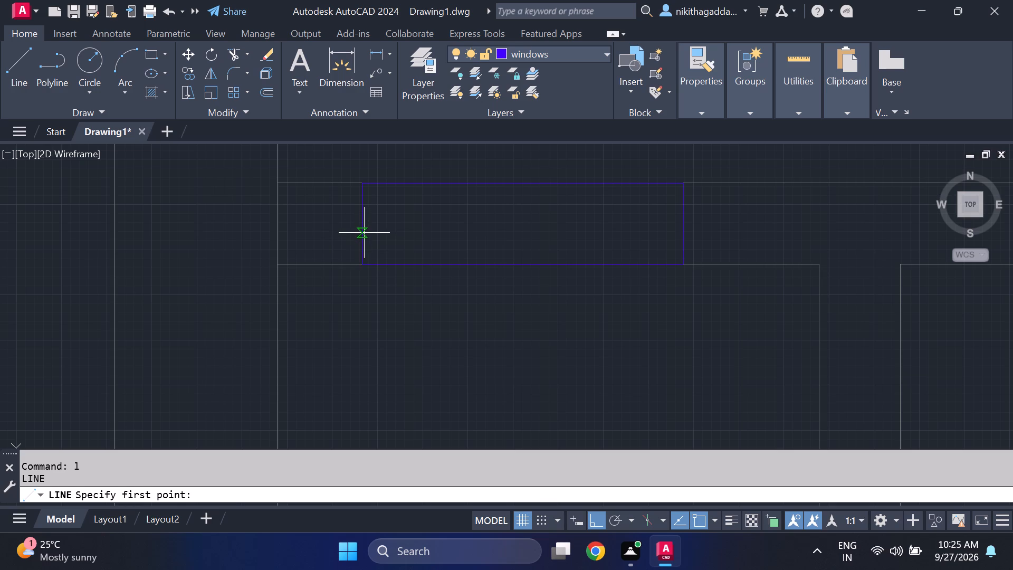
left_click(364, 232)
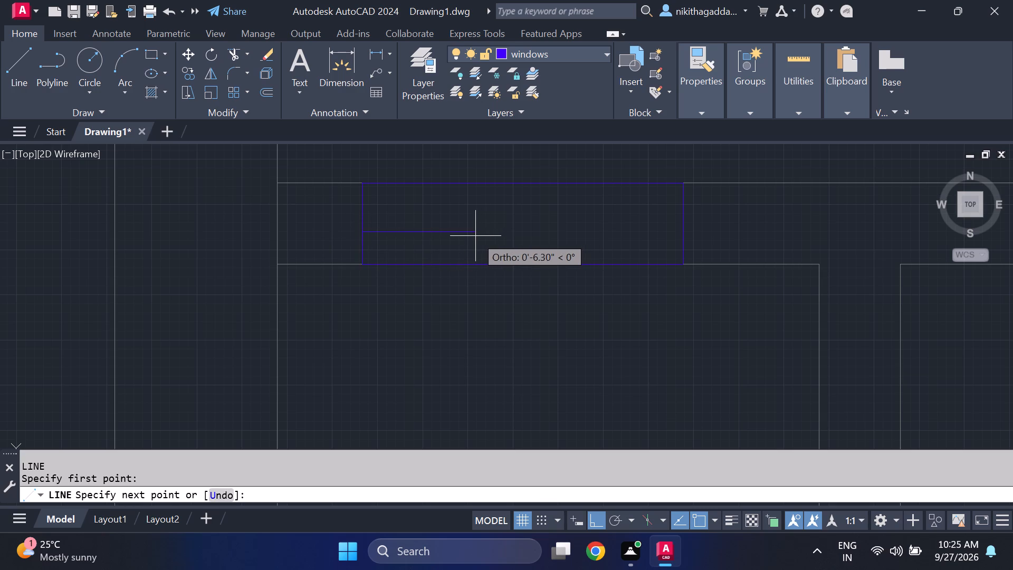
left_click(475, 236)
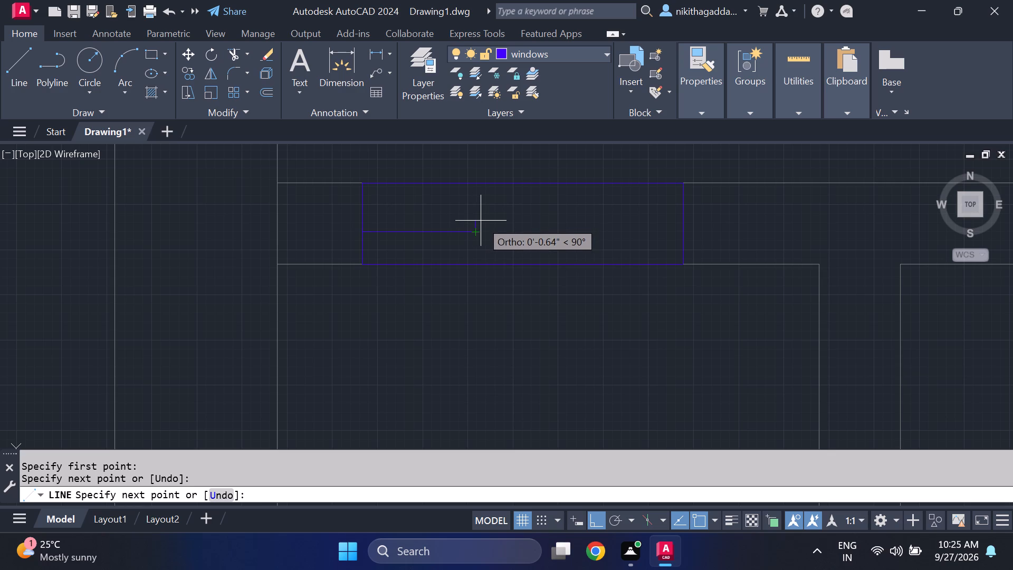
left_click(480, 216)
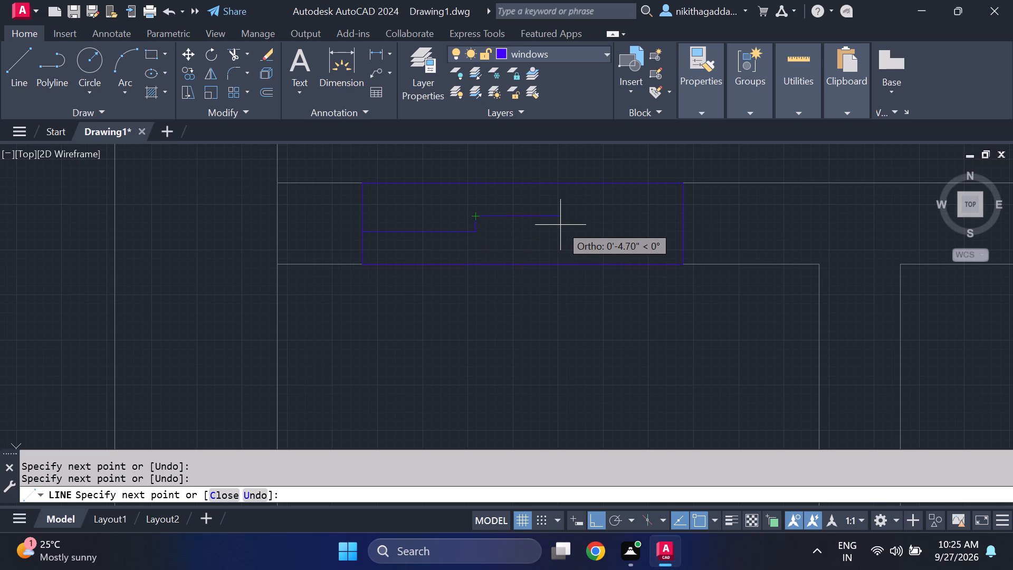
left_click(592, 222)
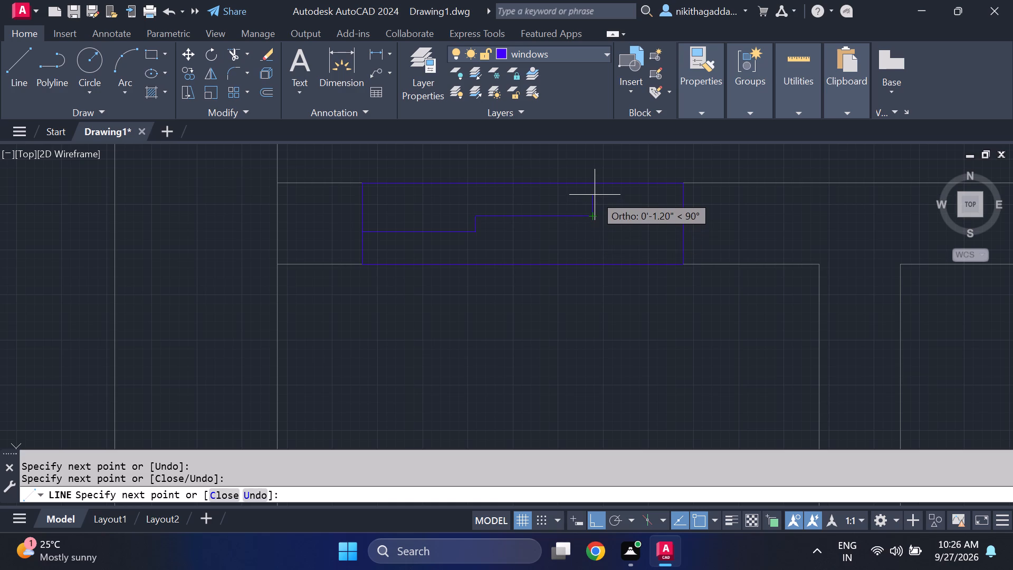
left_click(595, 192)
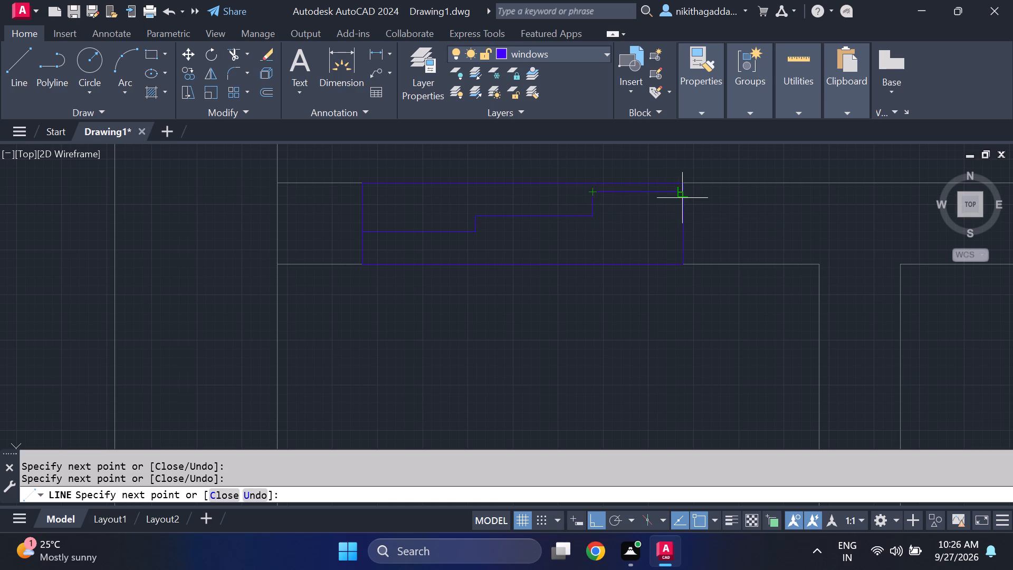
scroll(683, 194, "up", 1)
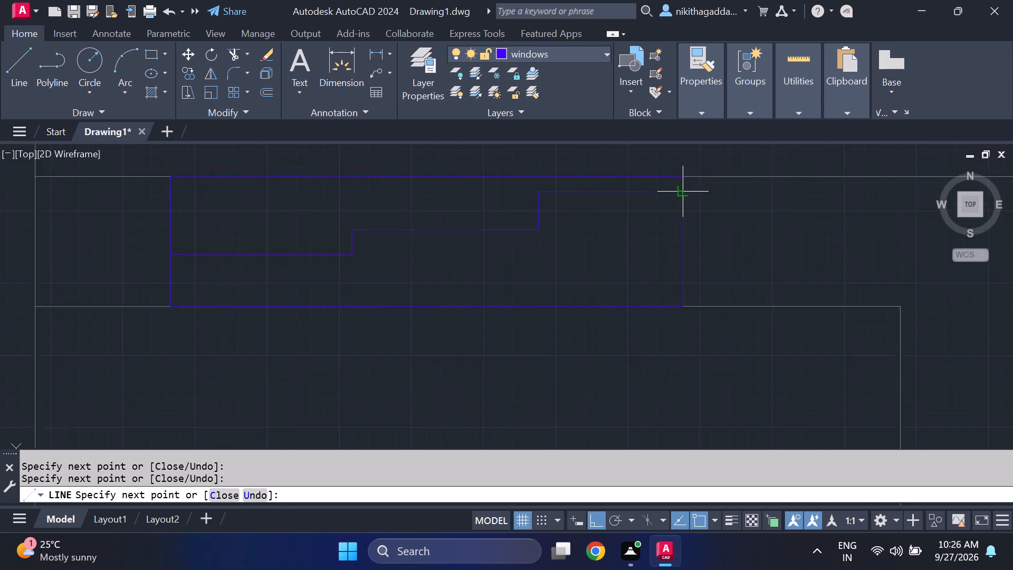
scroll(683, 194, "up", 2)
left_click(689, 192)
scroll(793, 236, "down", 4)
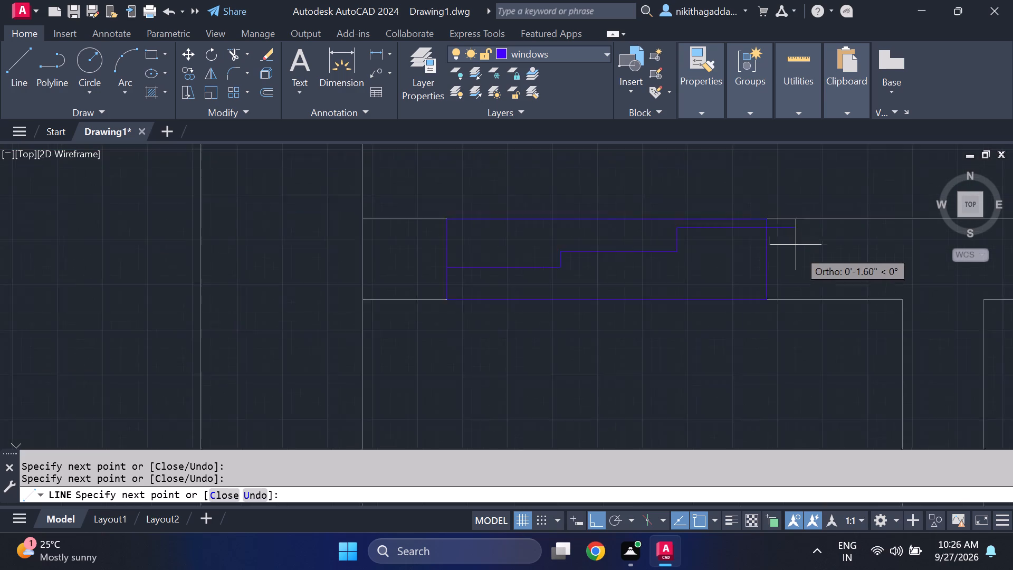
key("Escape")
Draw a second stepped line just south of the first across the window, with runs about 6.6" long and rises about 0.8" and 1.4".
key("l")
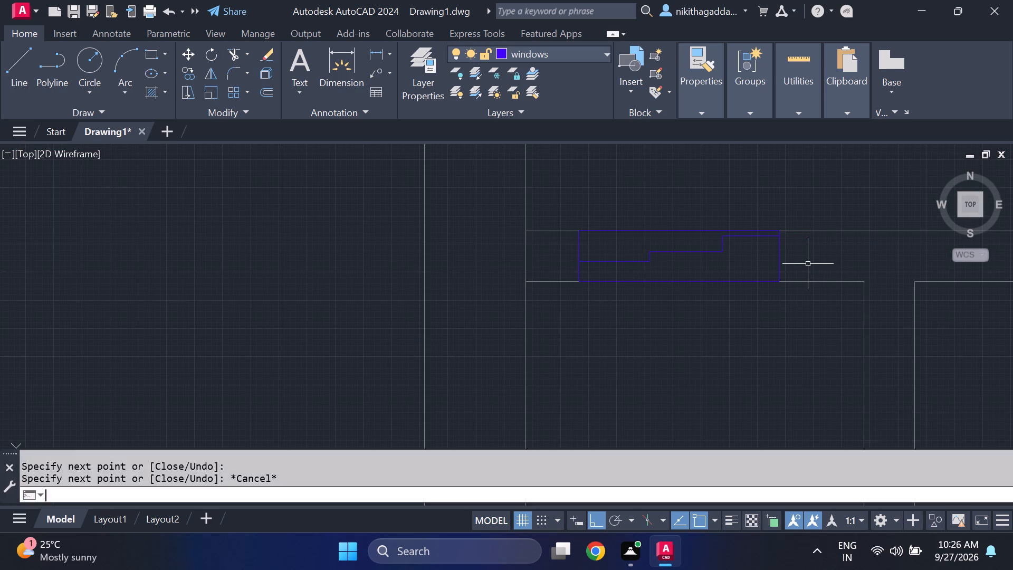
key("Return")
scroll(629, 255, "up", 3)
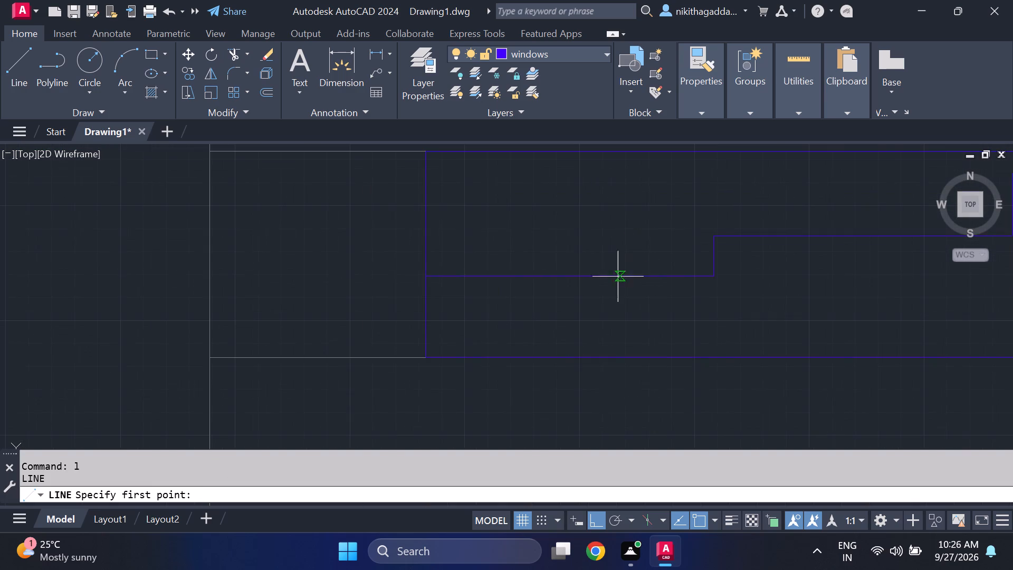
left_click(427, 292)
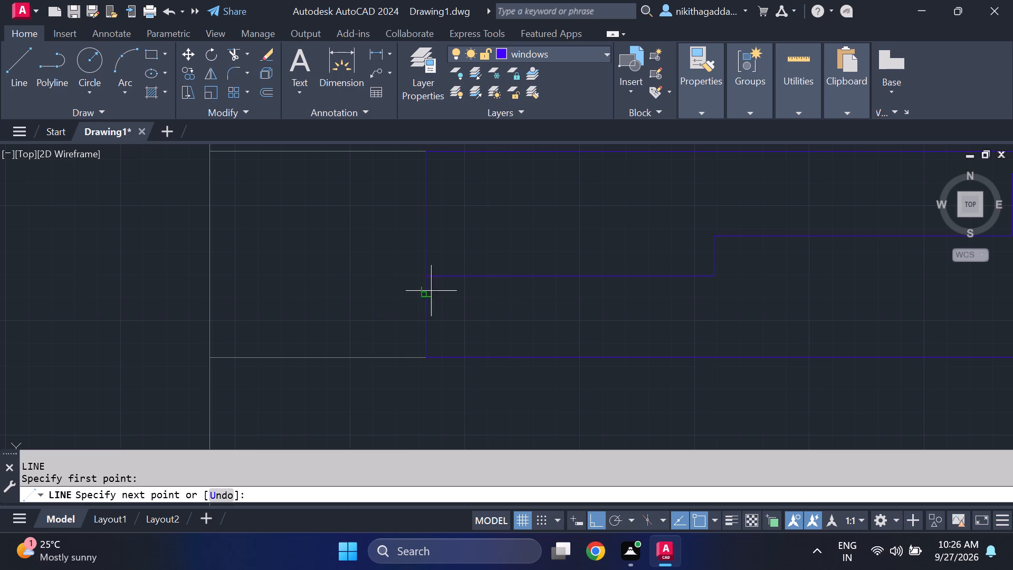
left_click(728, 296)
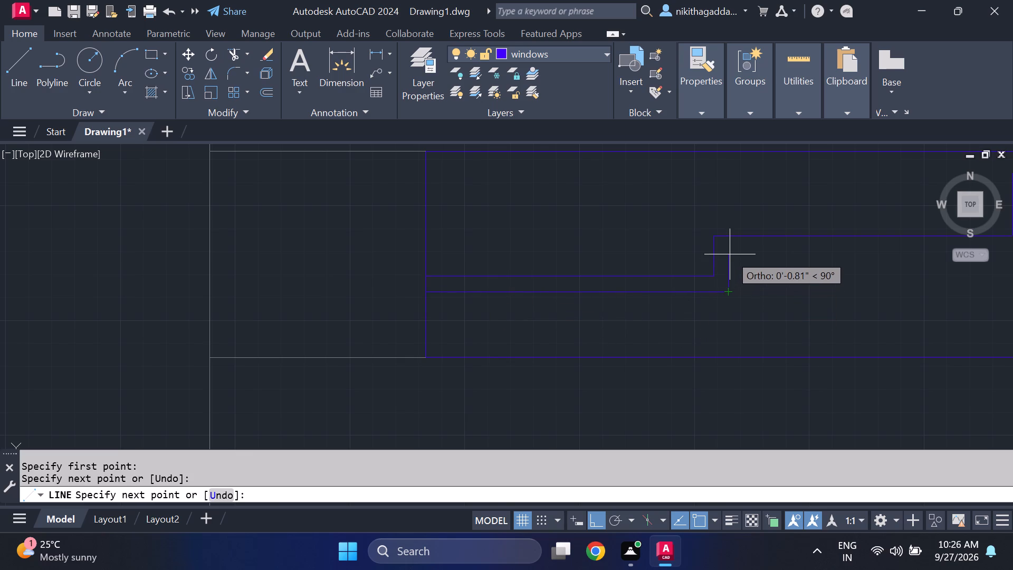
left_click(730, 252)
scroll(923, 267, "down", 1)
middle_click_drag(923, 269, 866, 282)
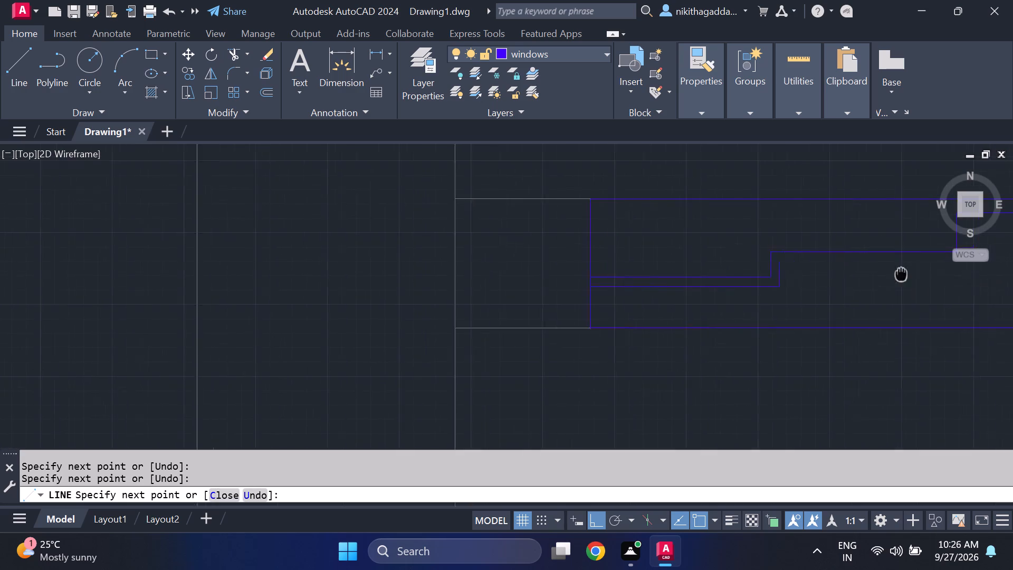
middle_click_drag(866, 282, 670, 307)
scroll(742, 298, "up", 1)
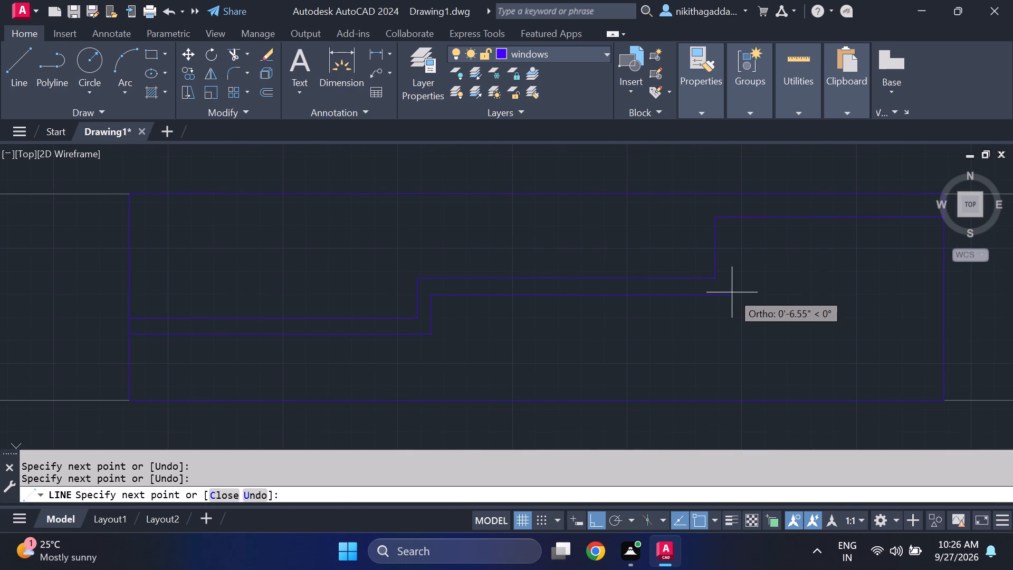
left_click(732, 288)
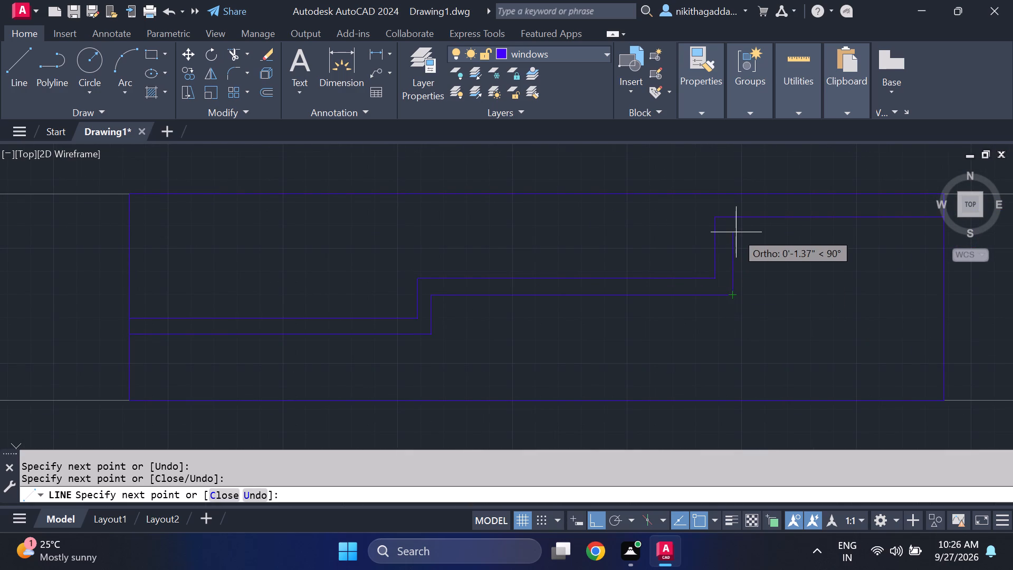
left_click(736, 233)
middle_click_drag(931, 242, 846, 260)
left_click(856, 256)
scroll(868, 317, "down", 4)
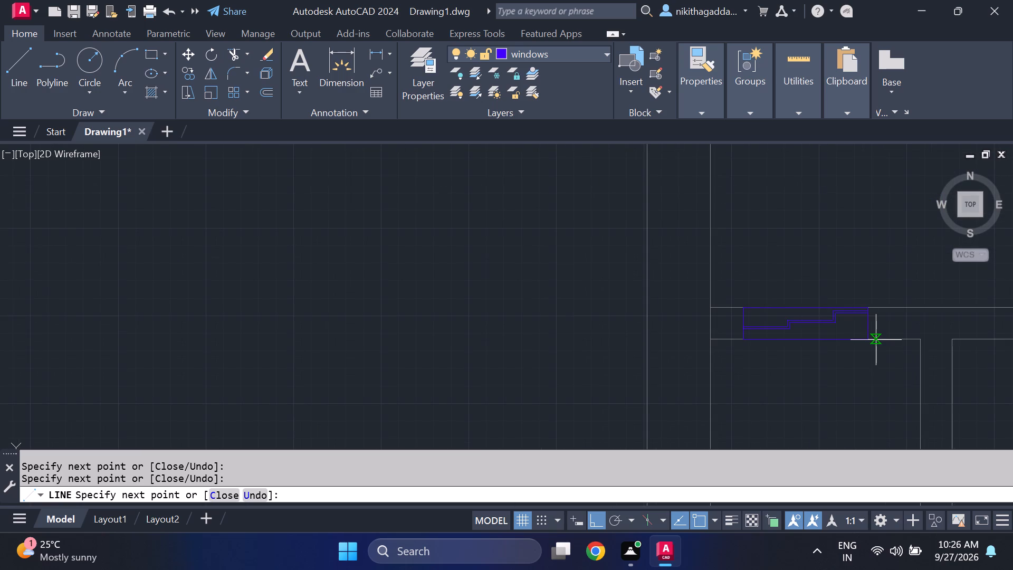
key("Escape")
Fill the narrow band between the window's two stepped lines with a solid blue hatch.
scroll(861, 325, "down", 2)
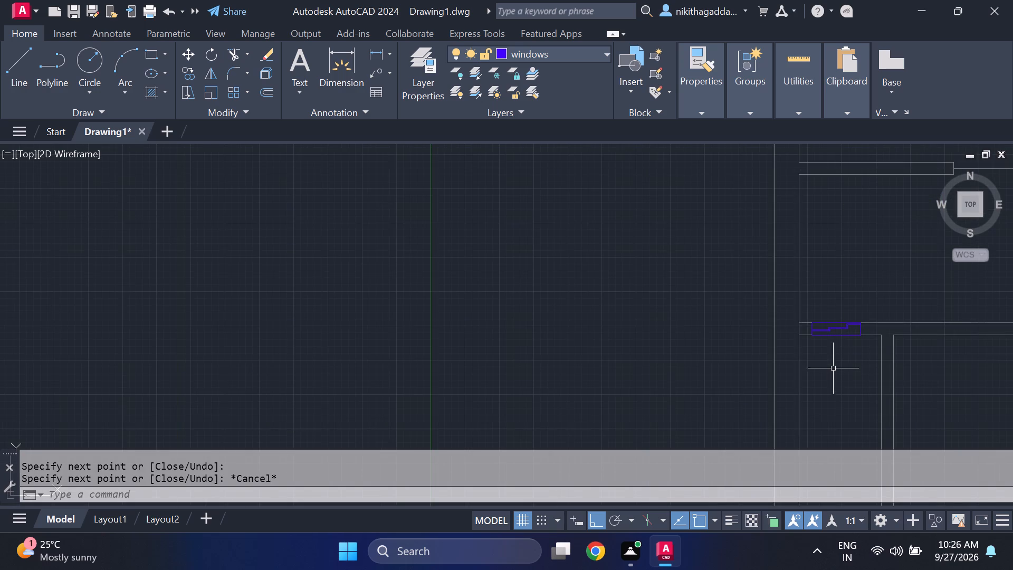
middle_click_drag(842, 374, 692, 377)
scroll(699, 330, "up", 2)
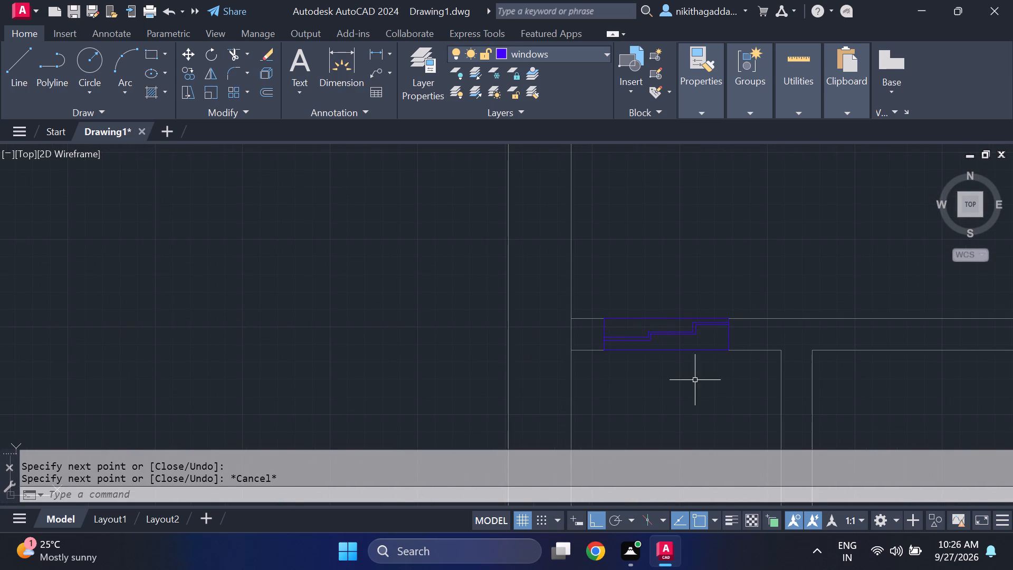
scroll(682, 370, "up", 2)
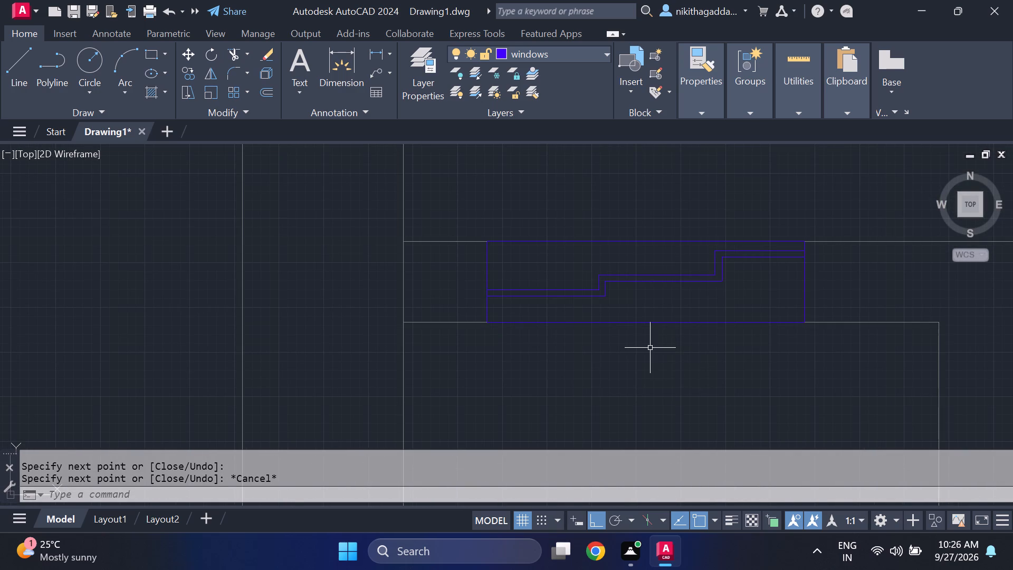
type("hatch")
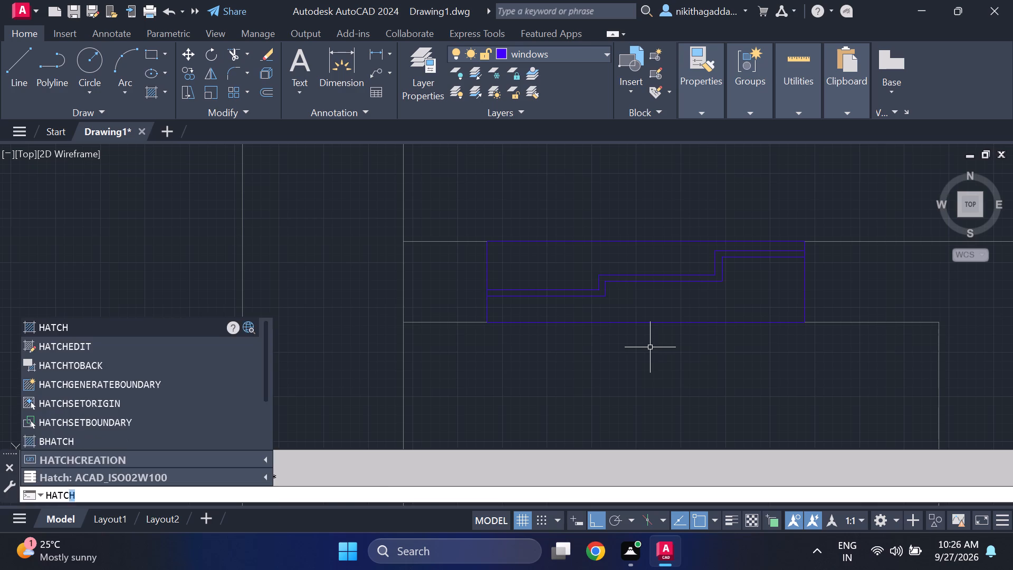
key("Return")
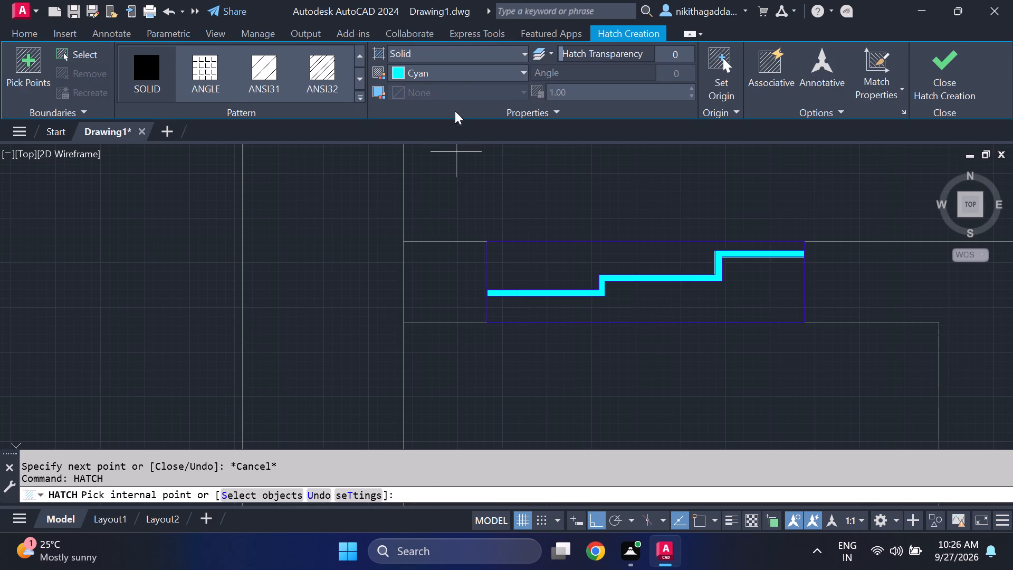
left_click(469, 74)
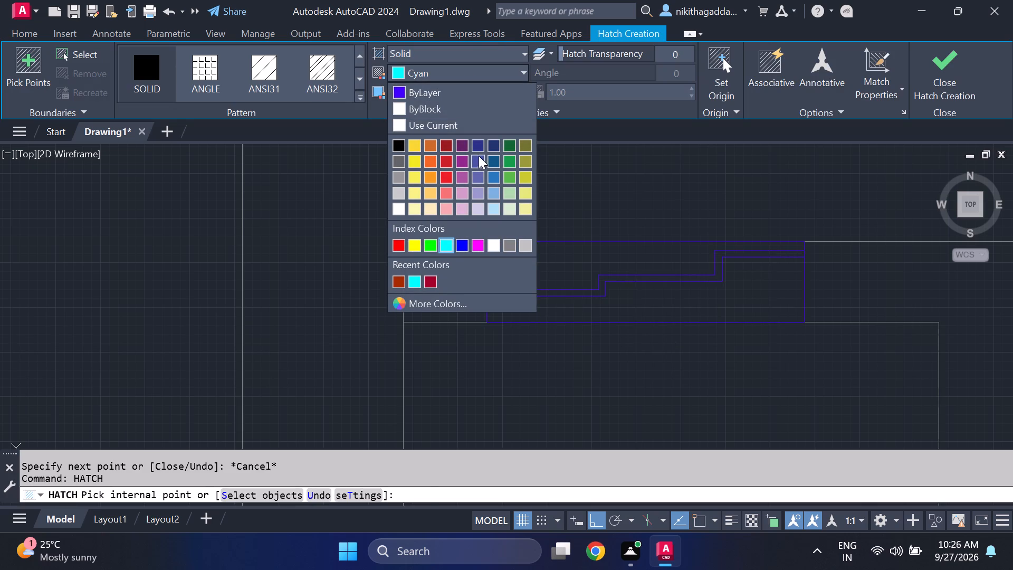
left_click(461, 250)
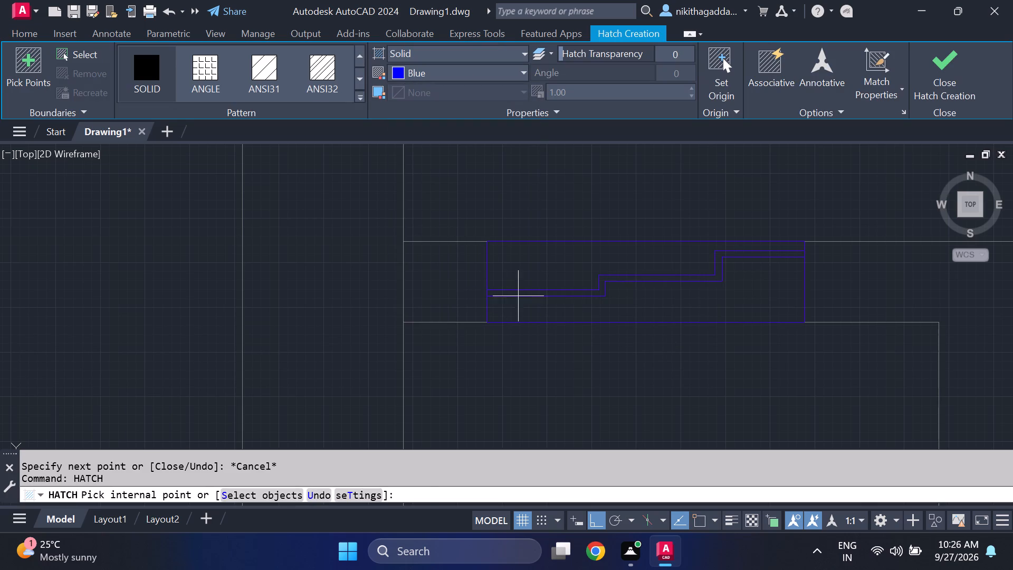
left_click(538, 293)
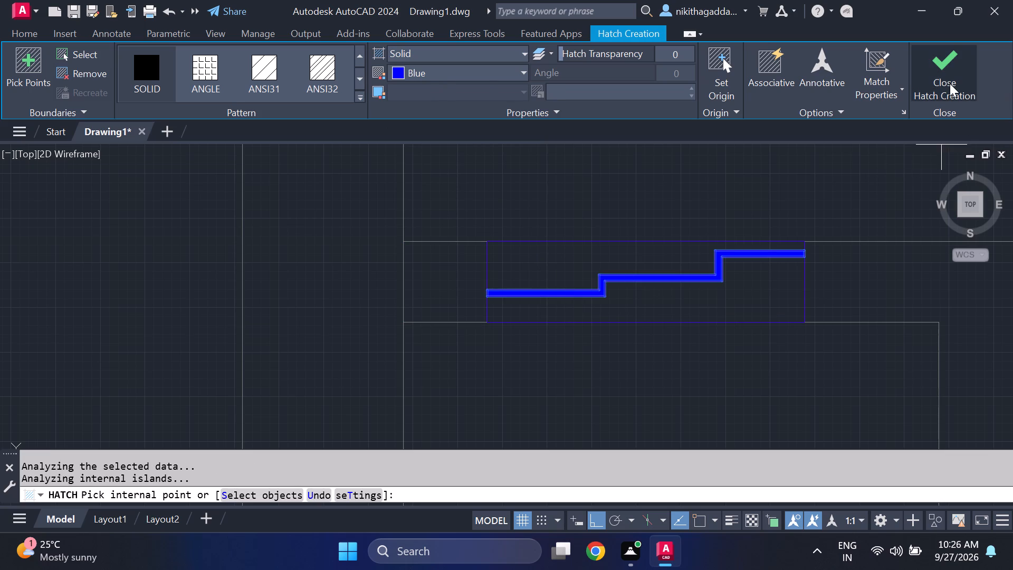
left_click(950, 83)
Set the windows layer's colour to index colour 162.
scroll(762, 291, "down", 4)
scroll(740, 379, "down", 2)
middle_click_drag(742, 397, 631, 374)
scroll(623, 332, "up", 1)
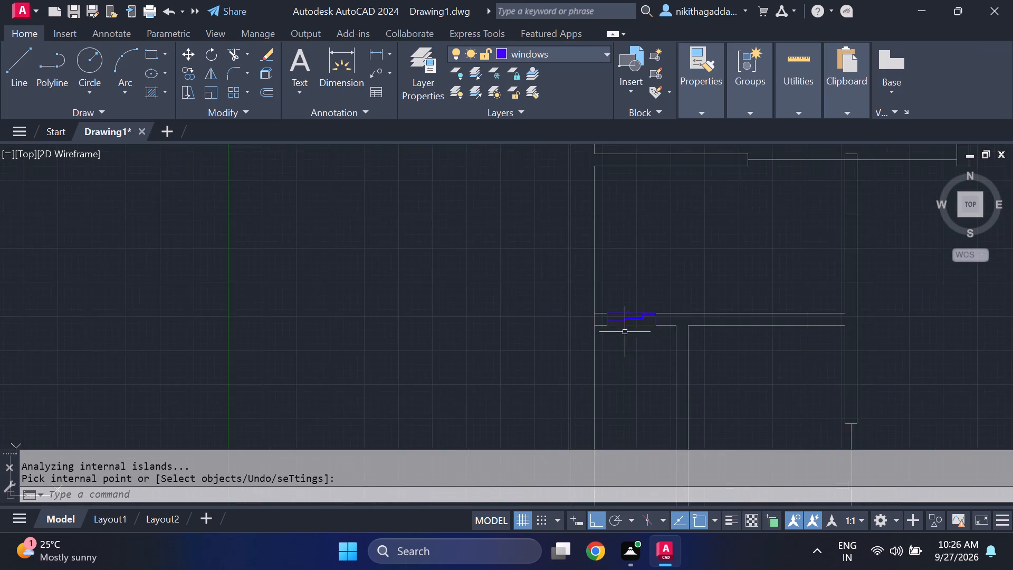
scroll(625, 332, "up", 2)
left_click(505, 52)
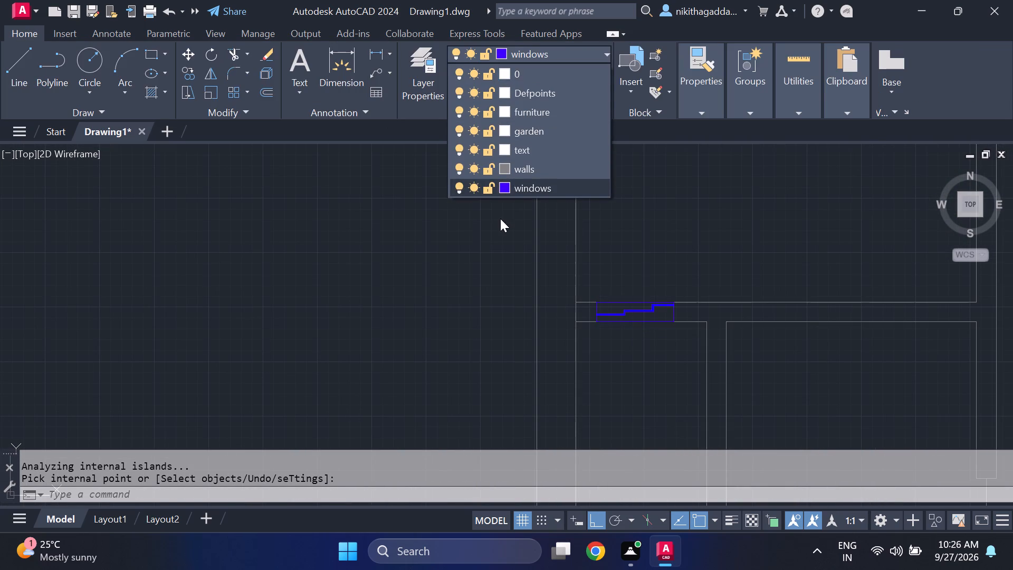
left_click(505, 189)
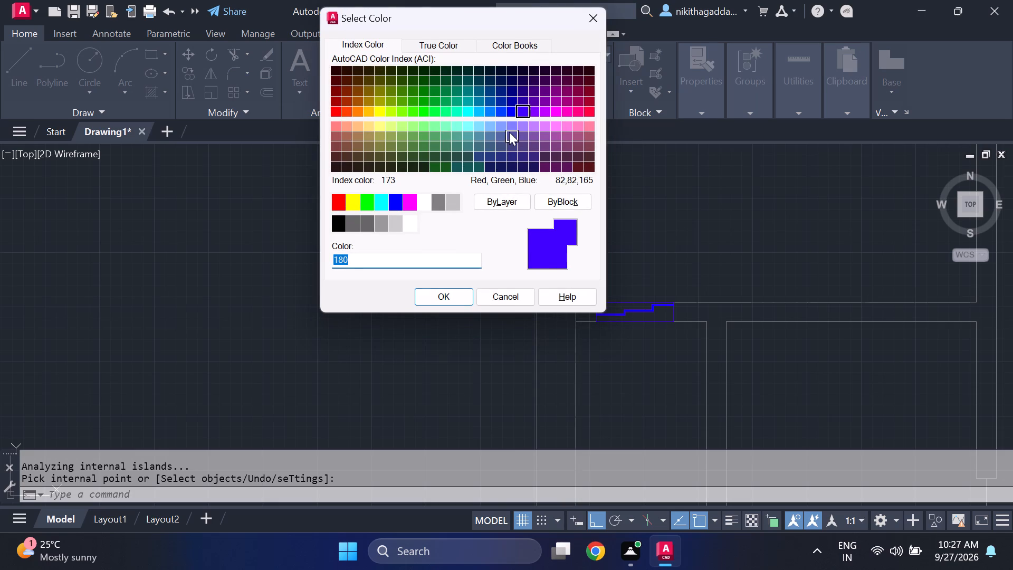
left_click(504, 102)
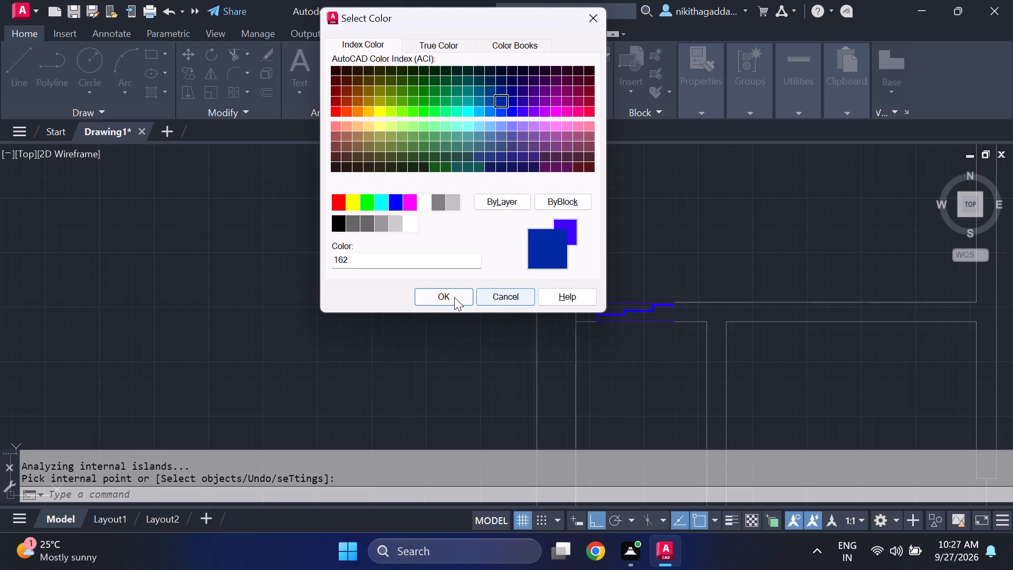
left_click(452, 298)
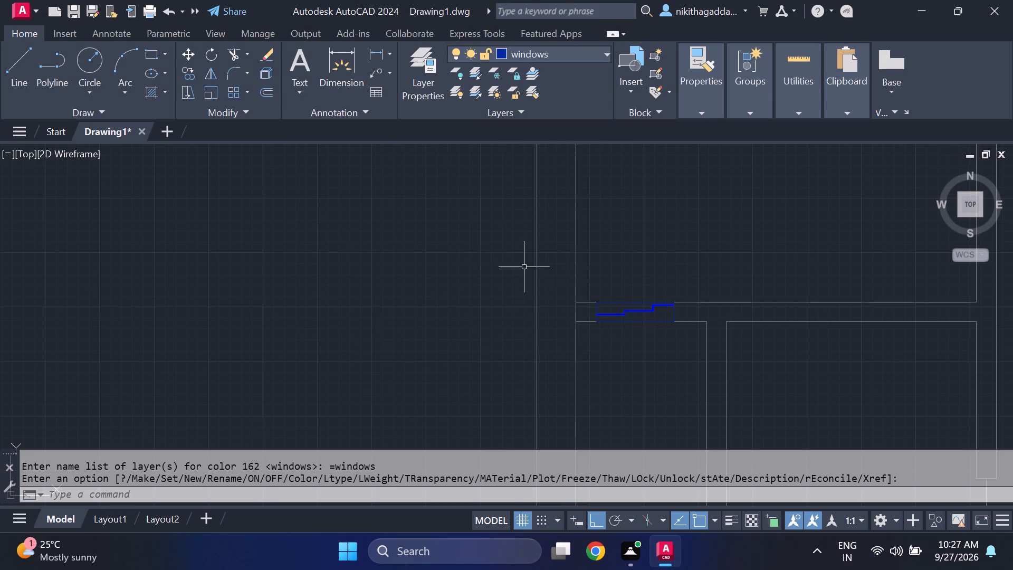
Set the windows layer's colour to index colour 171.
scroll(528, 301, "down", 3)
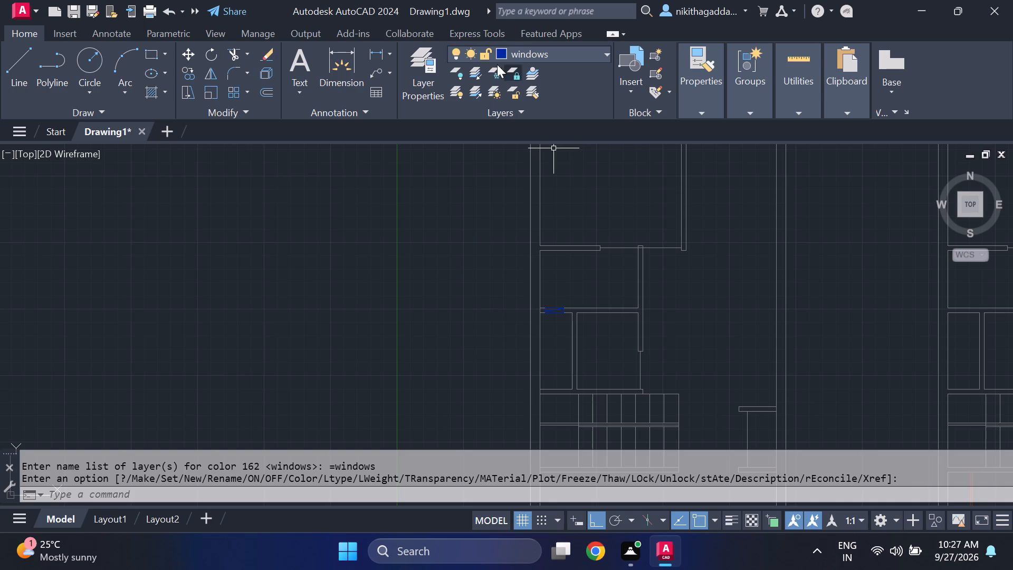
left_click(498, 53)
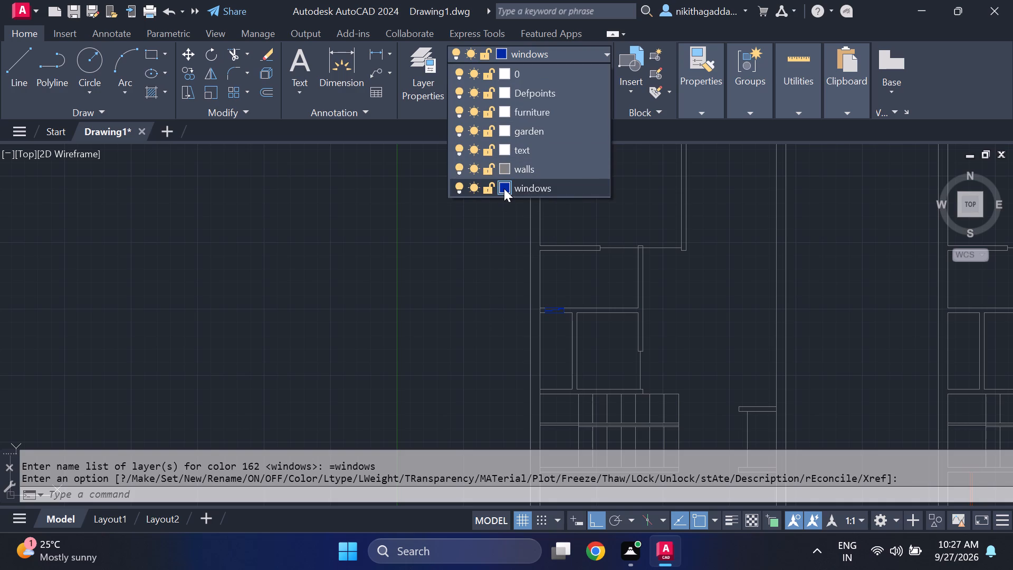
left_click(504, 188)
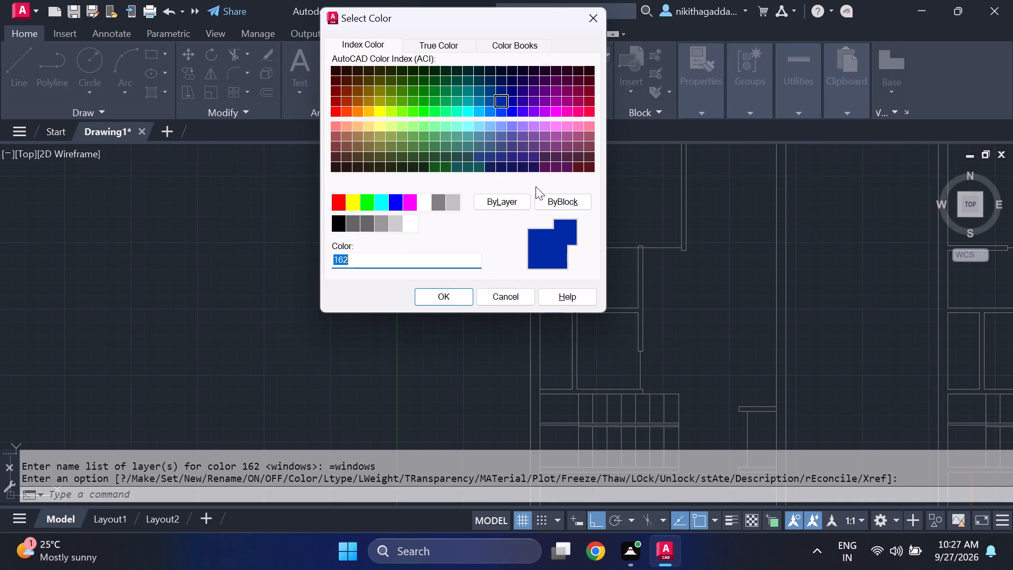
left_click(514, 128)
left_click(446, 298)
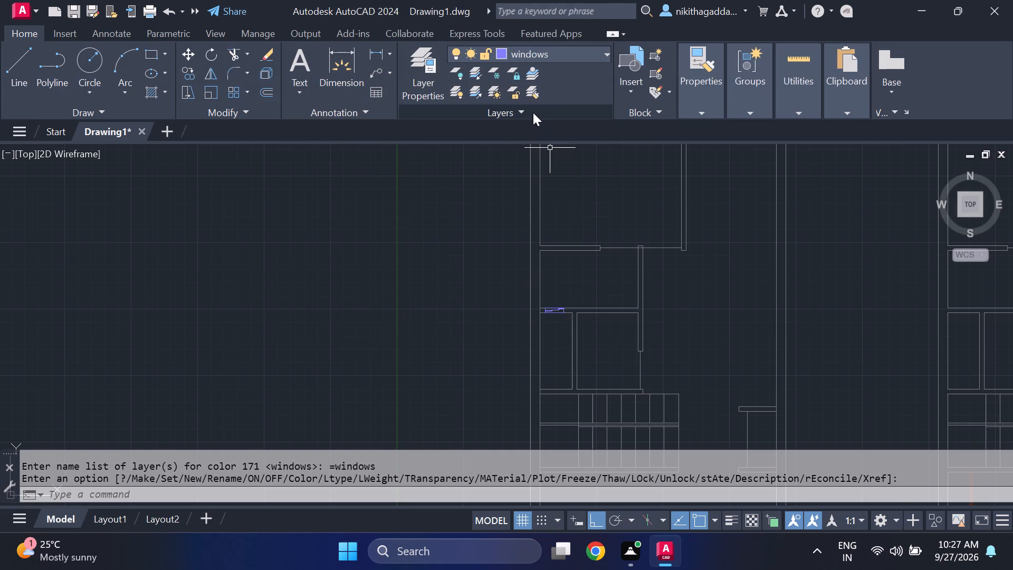
Set the windows layer's colour to index colour 150.
left_click(497, 55)
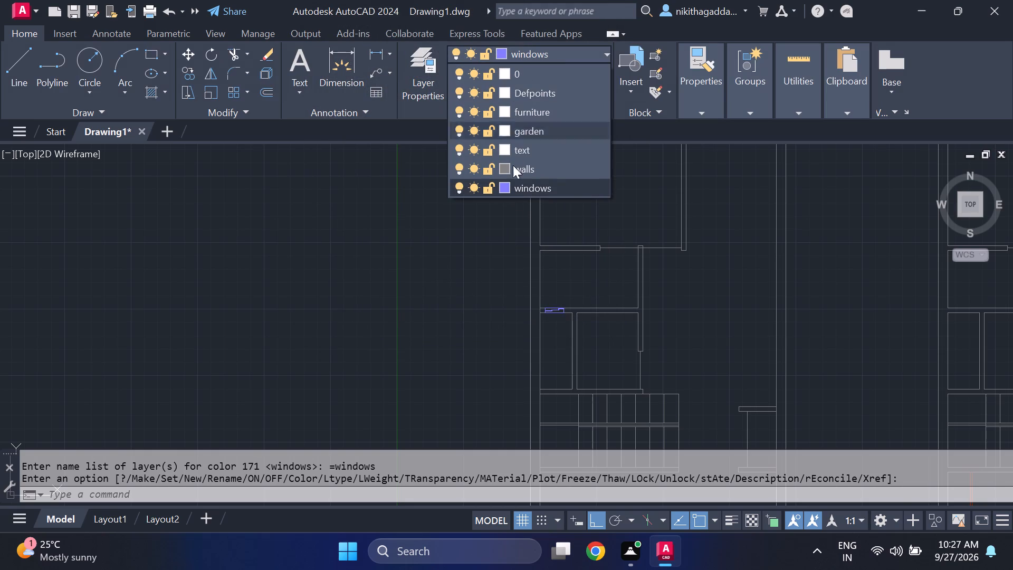
left_click(504, 188)
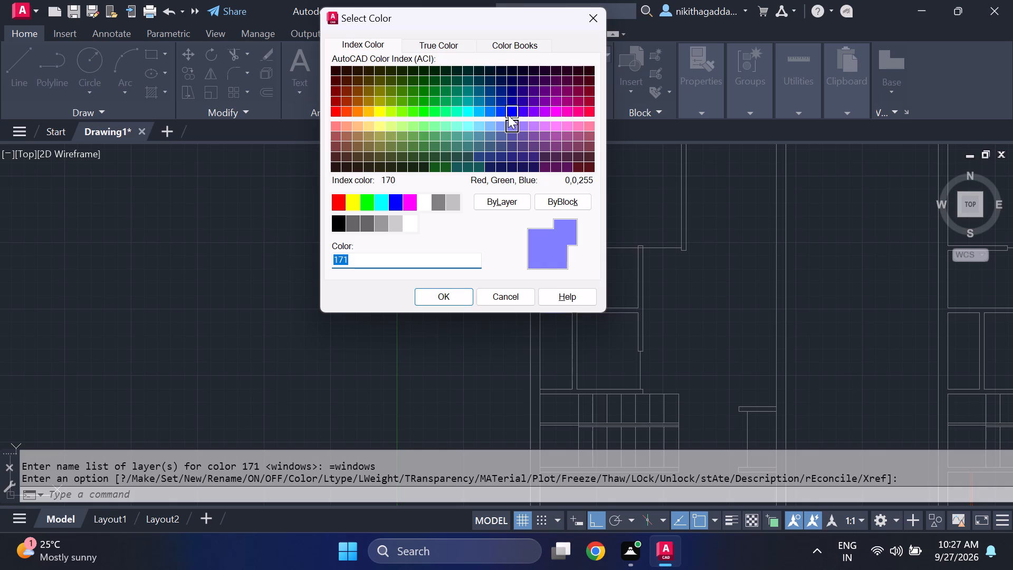
left_click(491, 112)
left_click(457, 292)
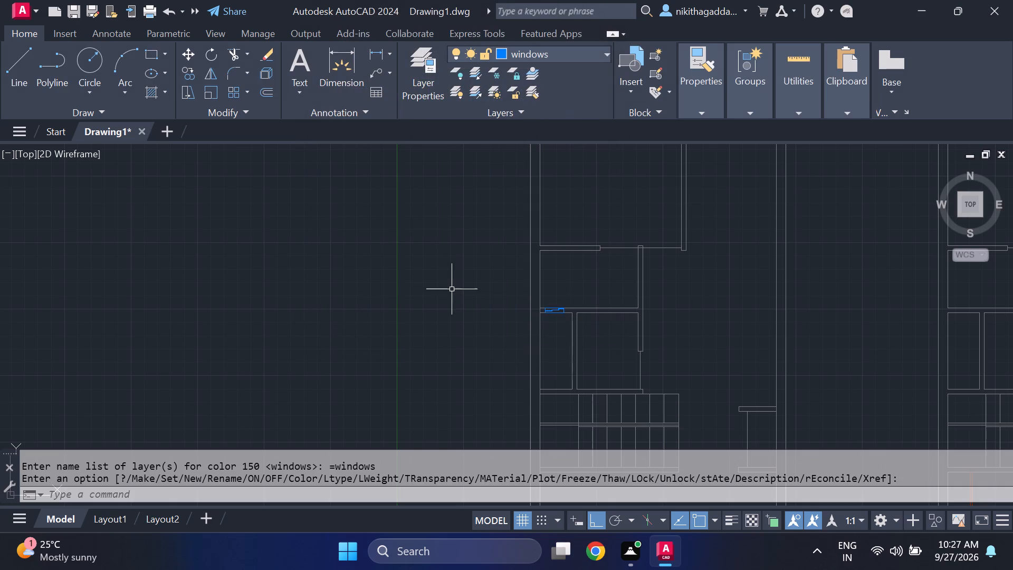
Examine the recoloured window up close and within the surrounding floor plan.
scroll(573, 329, "up", 2)
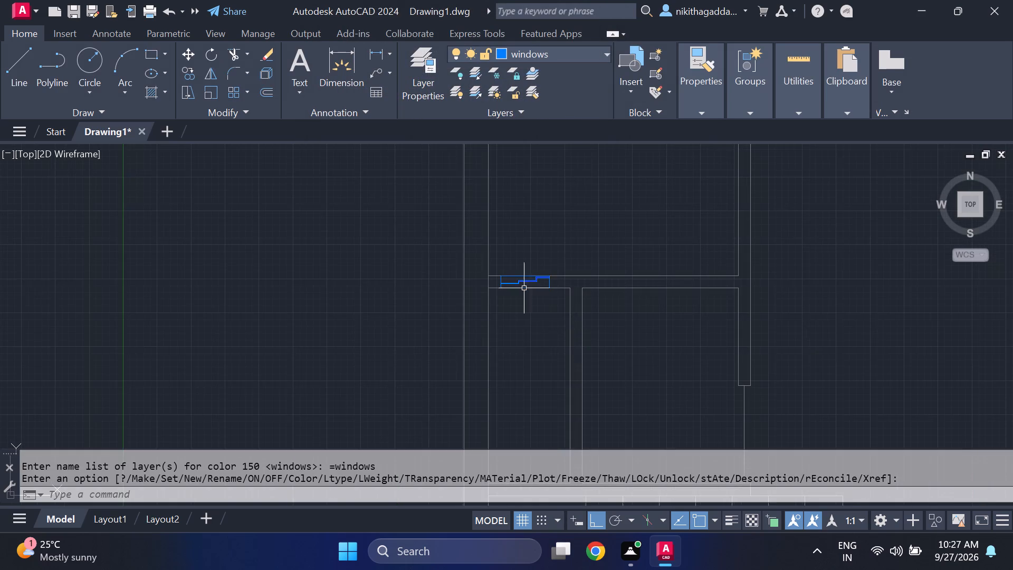
scroll(518, 284, "up", 3)
scroll(605, 346, "down", 3)
middle_click_drag(602, 365, 551, 302)
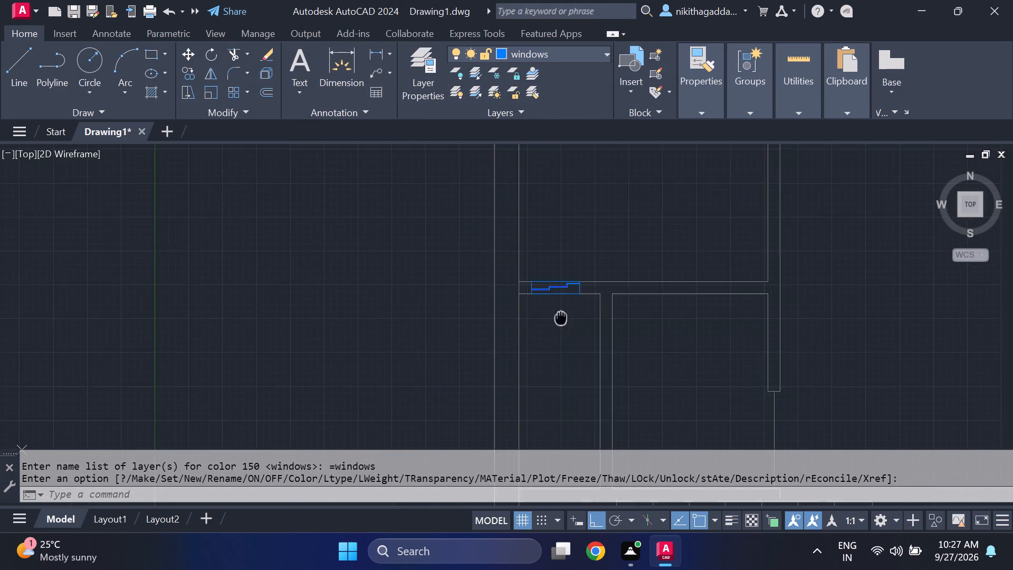
middle_click_drag(551, 302, 519, 274)
scroll(512, 274, "up", 3)
middle_click_drag(519, 250, 559, 405)
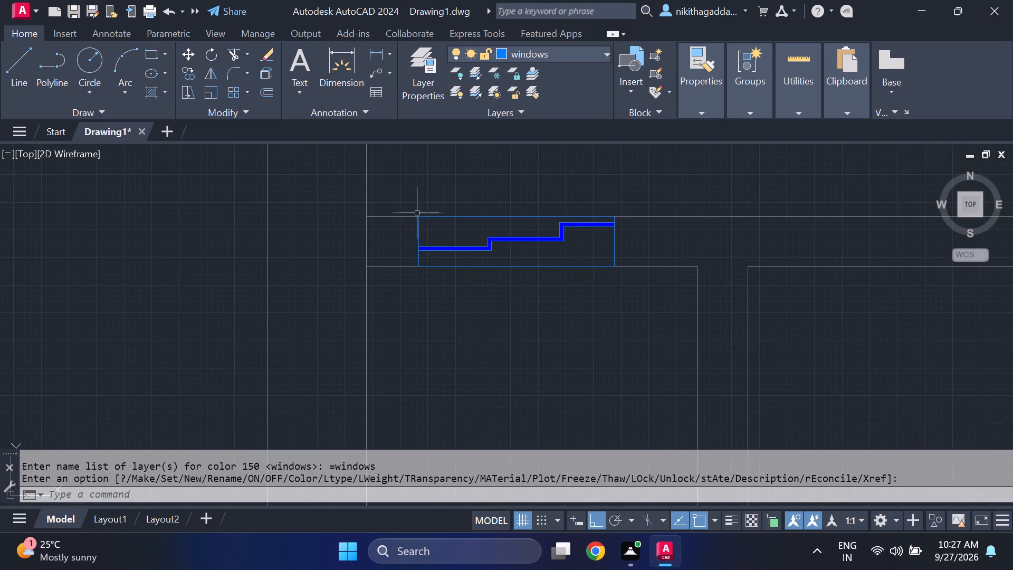
scroll(417, 212, "up", 3)
scroll(539, 348, "down", 6)
middle_click_drag(586, 399, 574, 385)
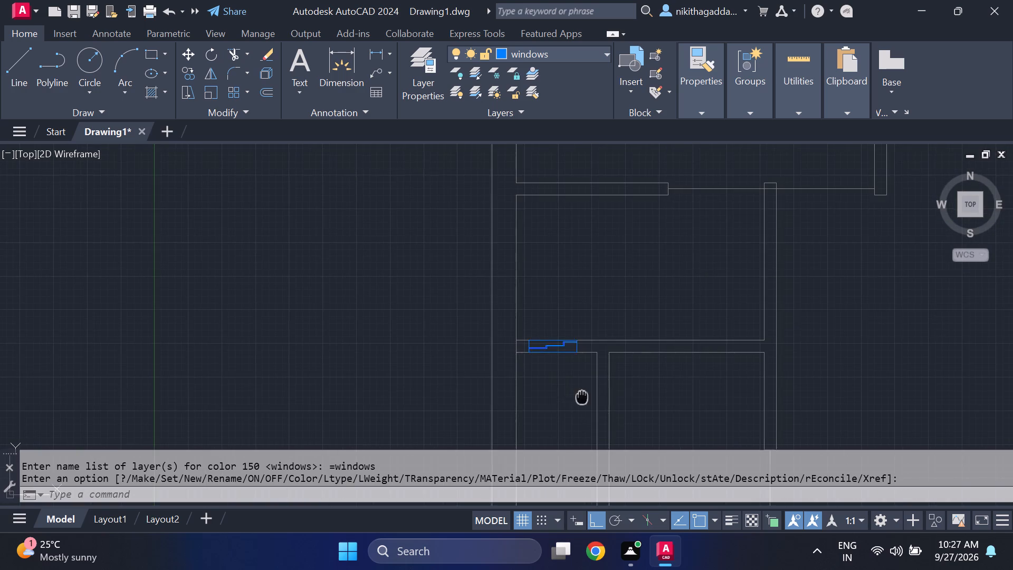
middle_click_drag(574, 385, 550, 310)
scroll(545, 300, "down", 3)
key("Escape")
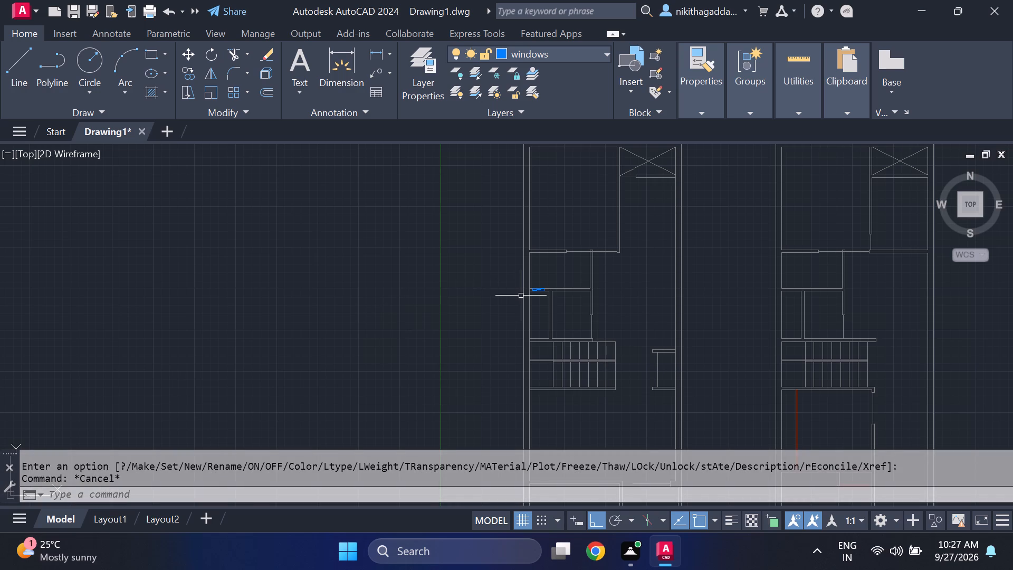
Copy the complete window, with its outline, stepped lines and hatch, straight west to the empty area outside the west wall.
scroll(530, 280, "up", 3)
scroll(568, 333, "up", 2)
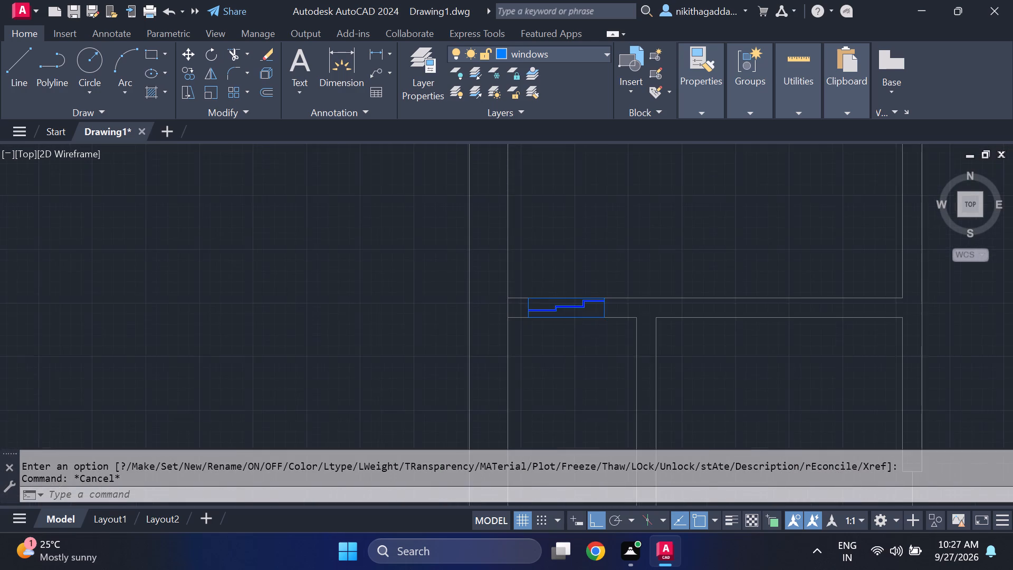
left_click_drag(648, 297, 641, 297)
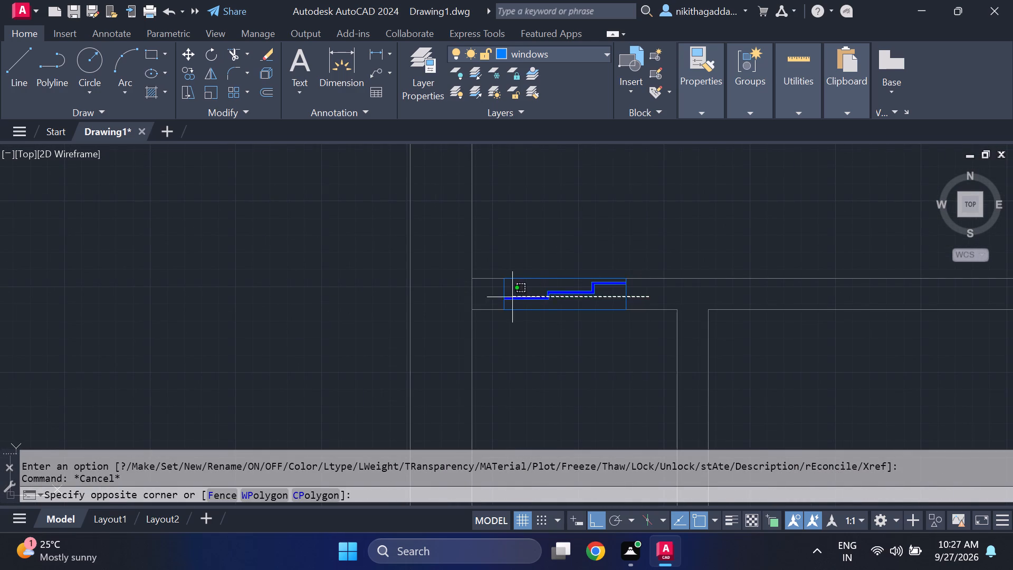
left_click(479, 304)
scroll(558, 284, "up", 1)
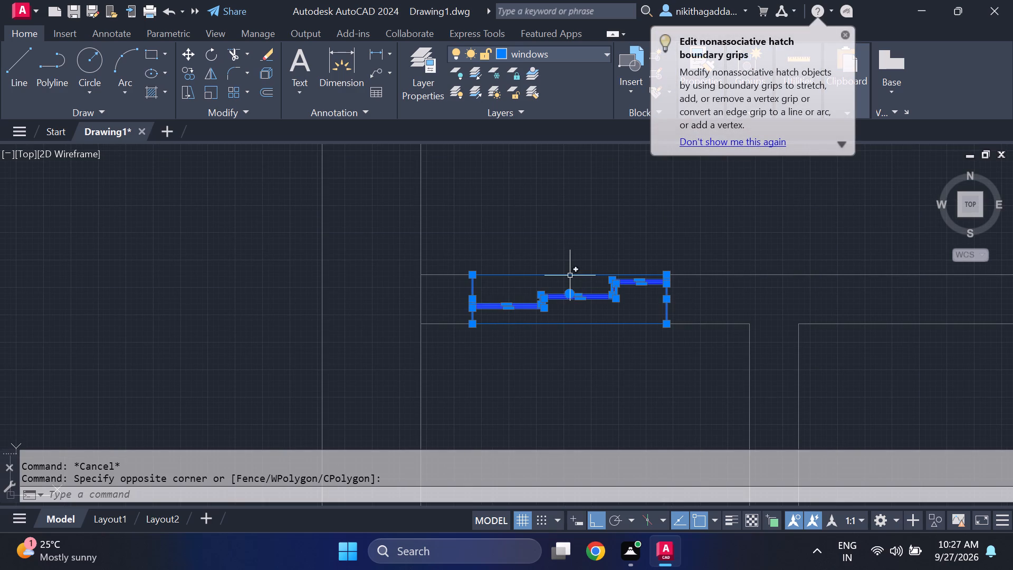
left_click(570, 275)
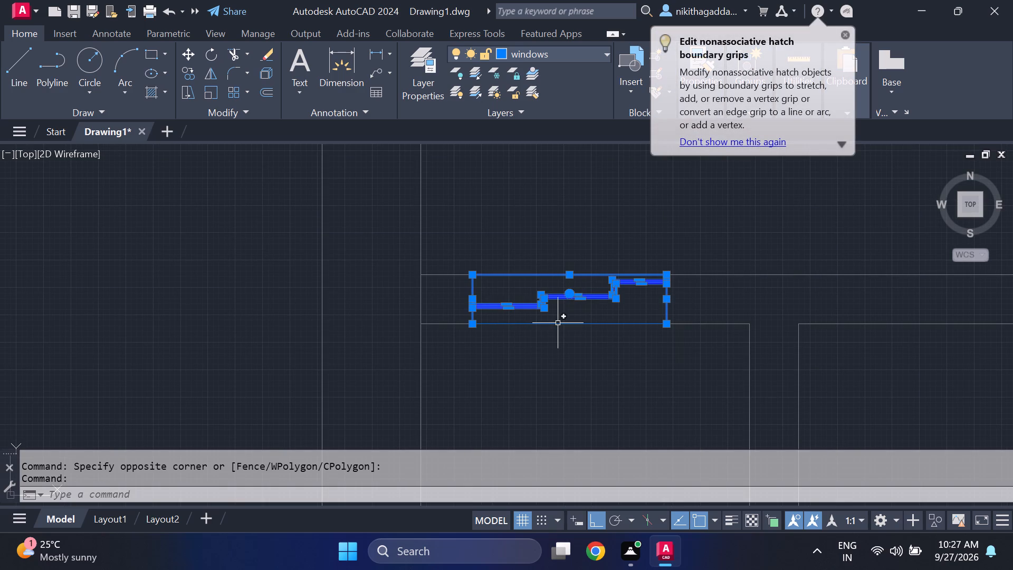
left_click(558, 325)
type("co")
key("Return")
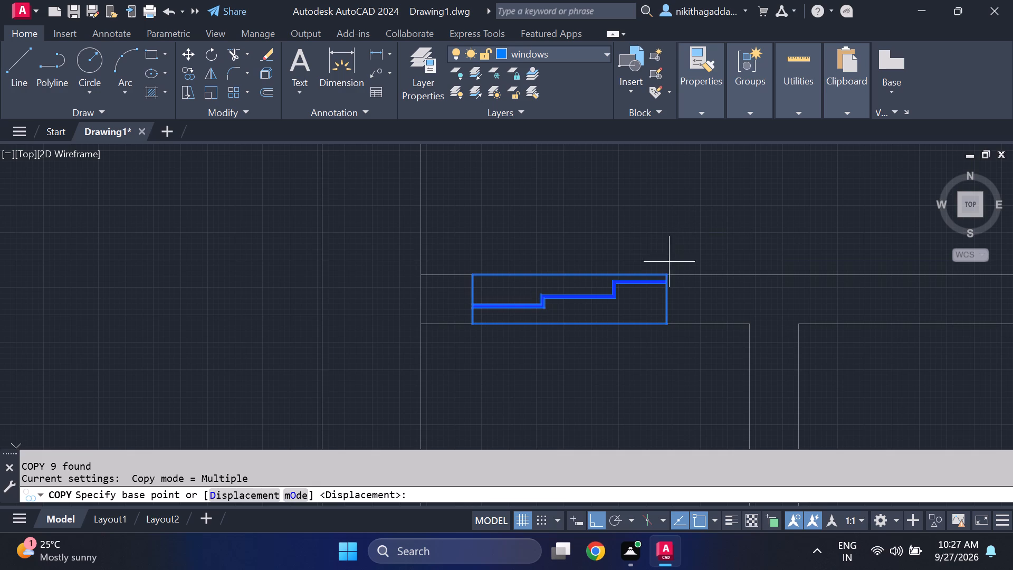
left_click(669, 274)
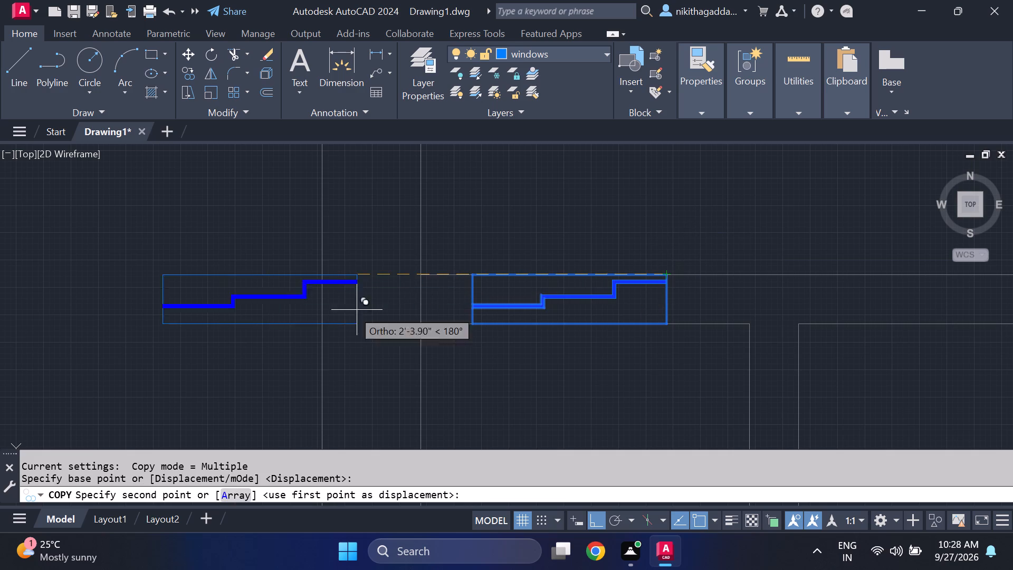
left_click(259, 306)
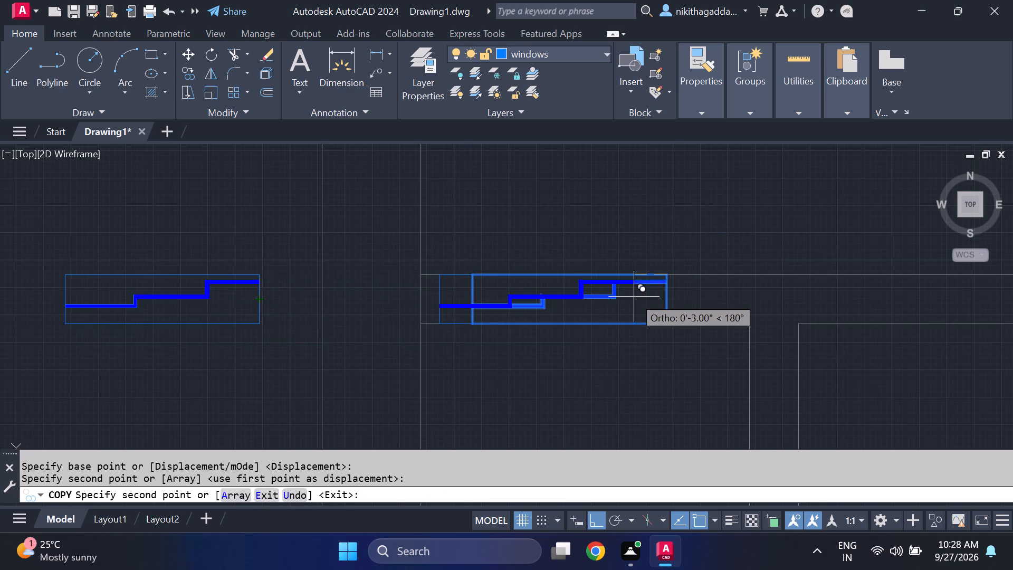
key("Escape")
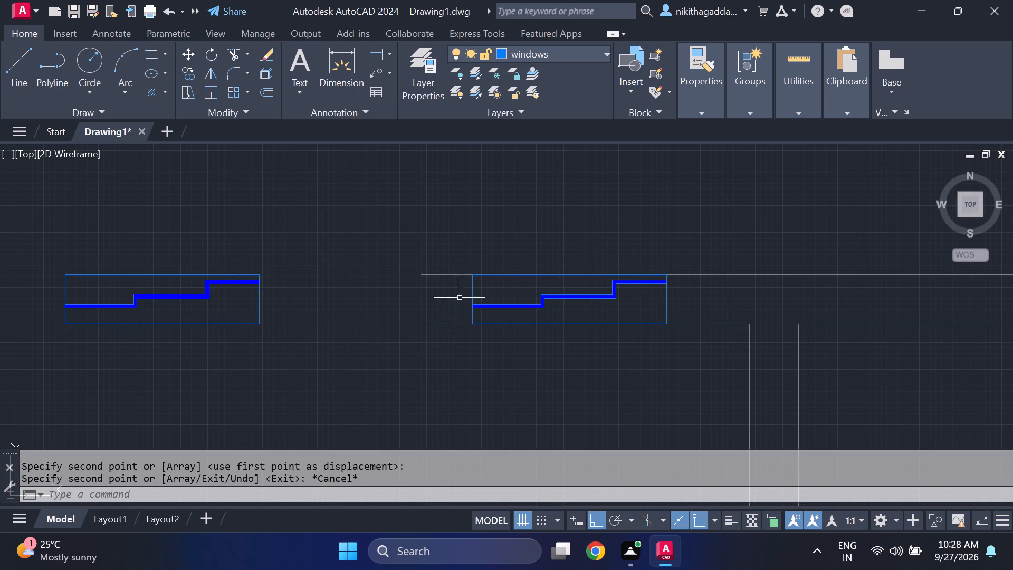
Copy six boundary lines of the middle and upper steps from the window in the wall onto the matching edges of the west copy.
scroll(121, 269, "up", 2)
scroll(175, 330, "down", 3)
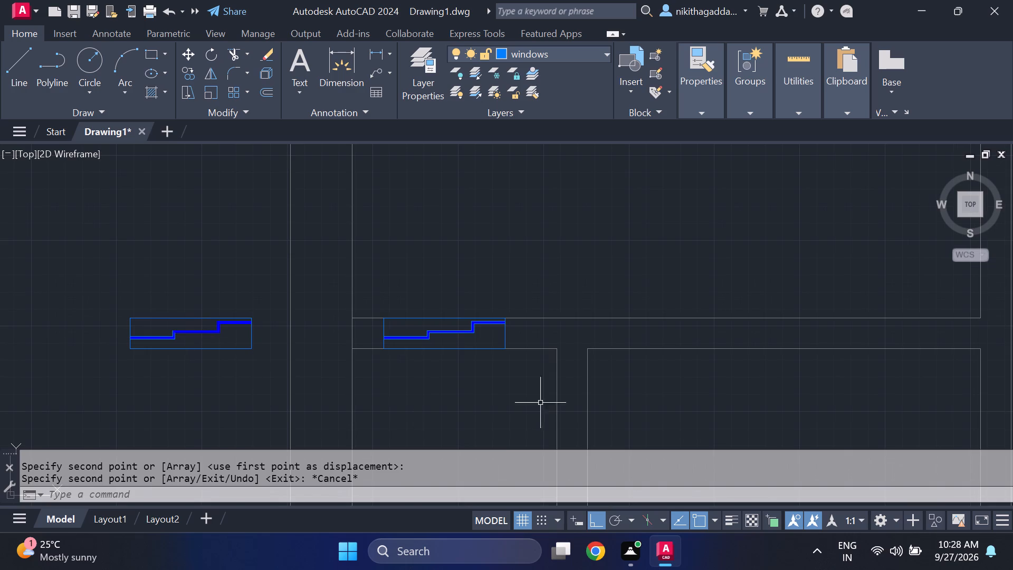
scroll(452, 342, "up", 2)
scroll(441, 326, "down", 2)
scroll(441, 326, "up", 1)
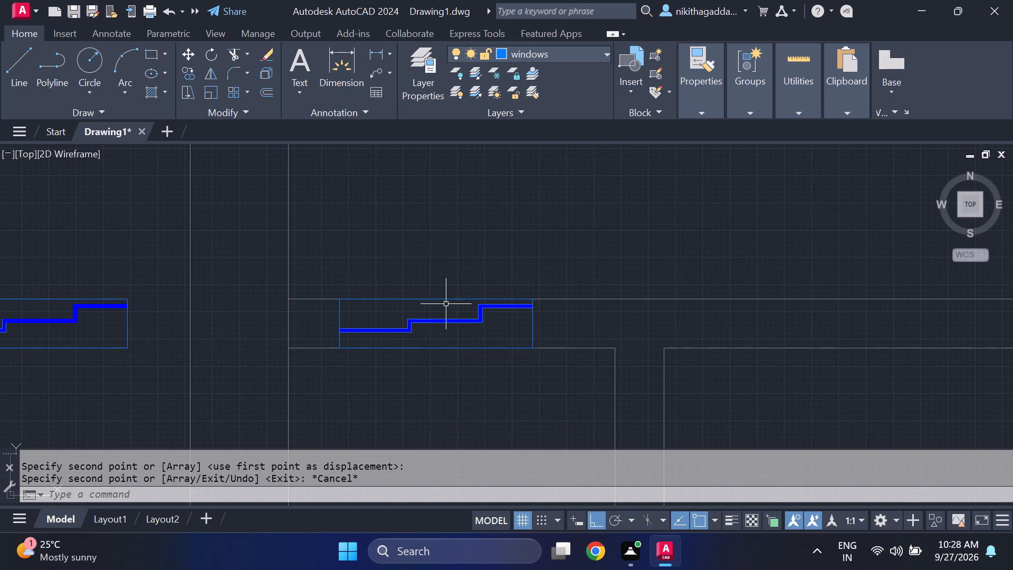
scroll(441, 334, "up", 1)
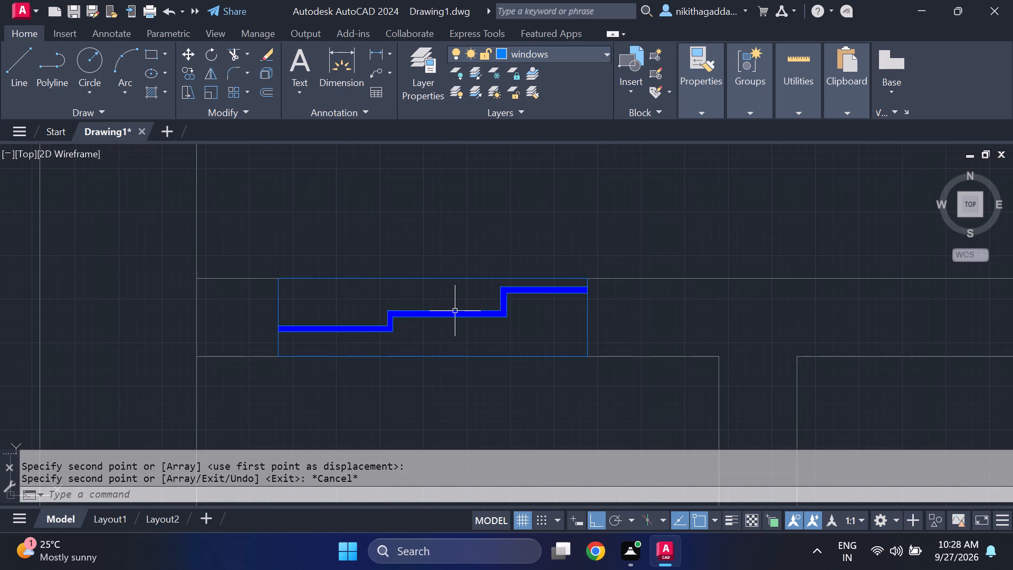
left_click(455, 311)
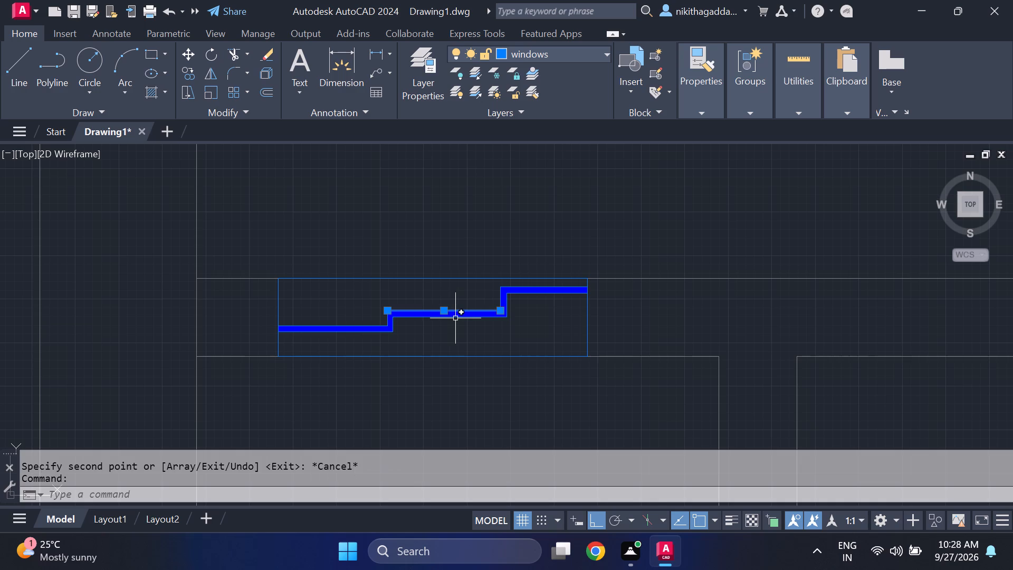
left_click(455, 318)
left_click(501, 297)
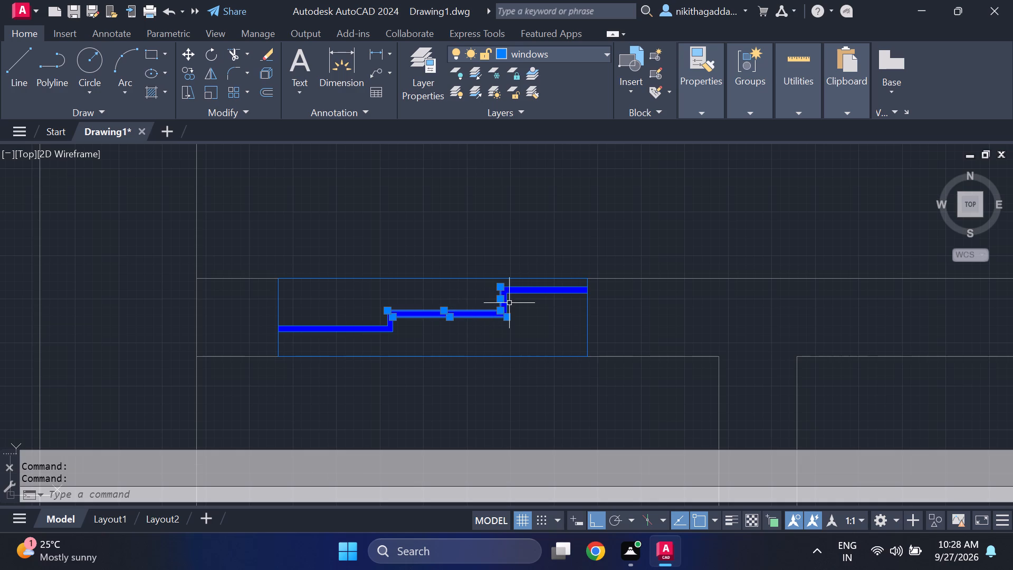
left_click(506, 298)
left_click(558, 295)
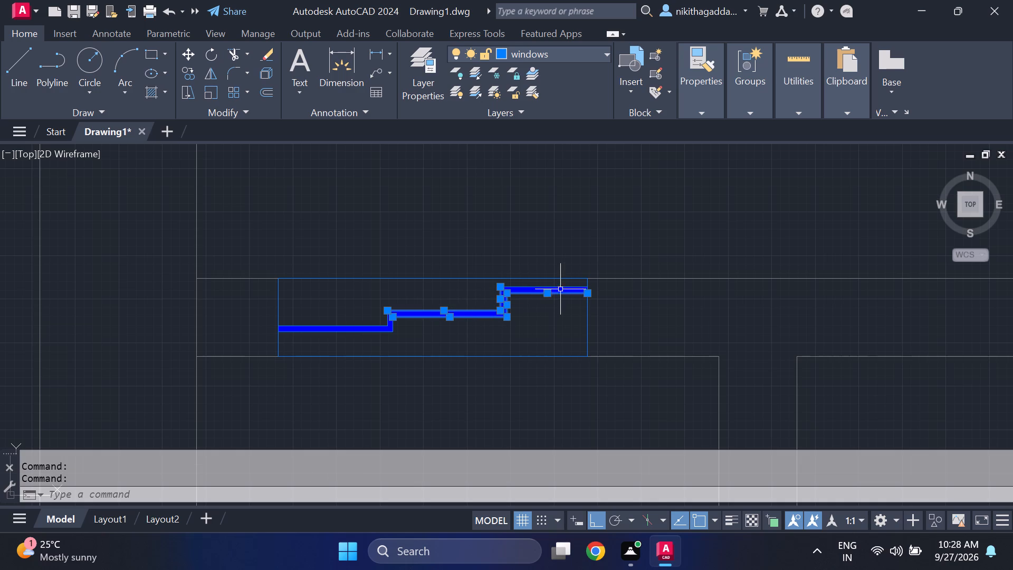
left_click(563, 288)
scroll(572, 293, "down", 2)
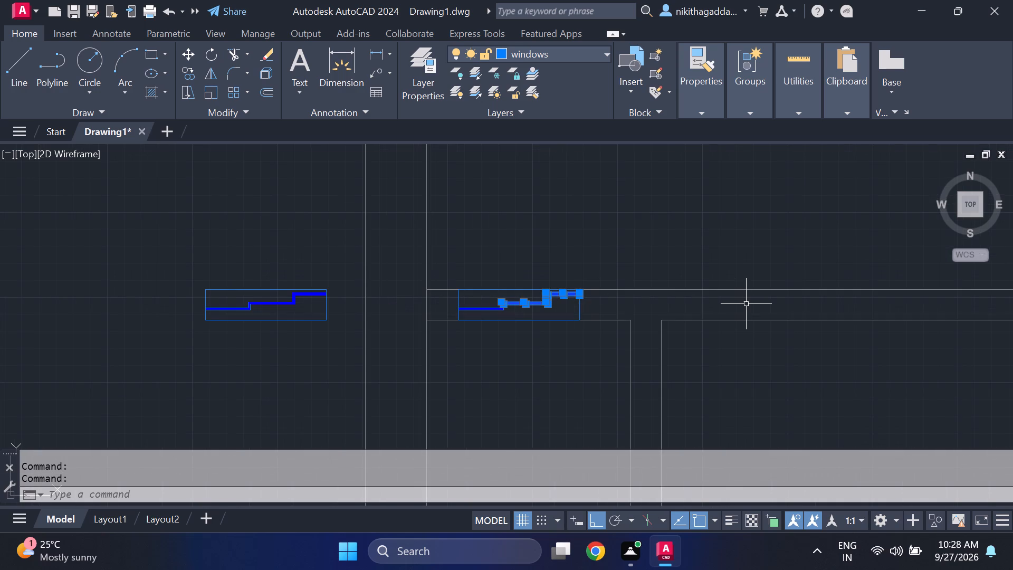
type("co")
key("Return")
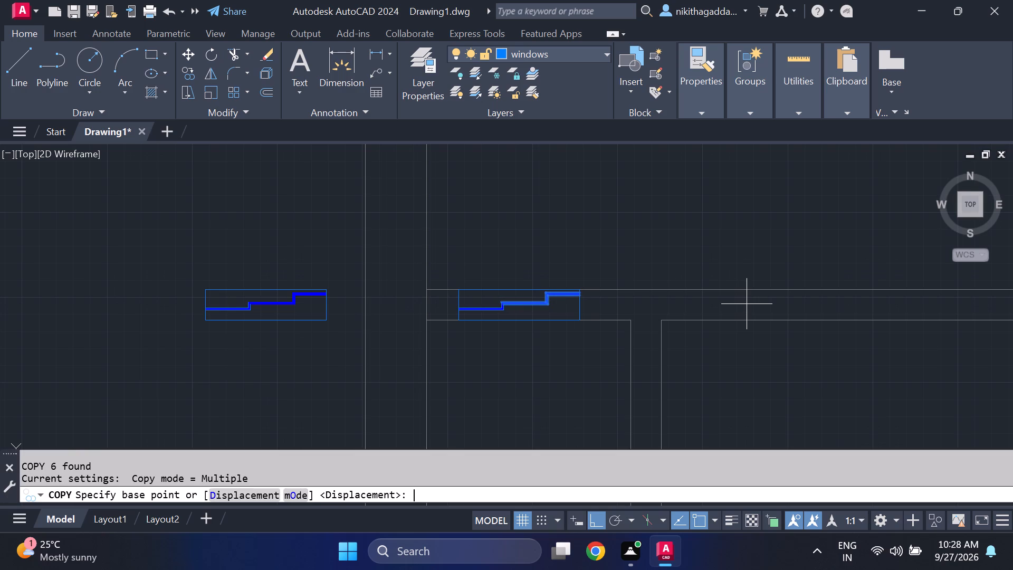
scroll(663, 302, "up", 3)
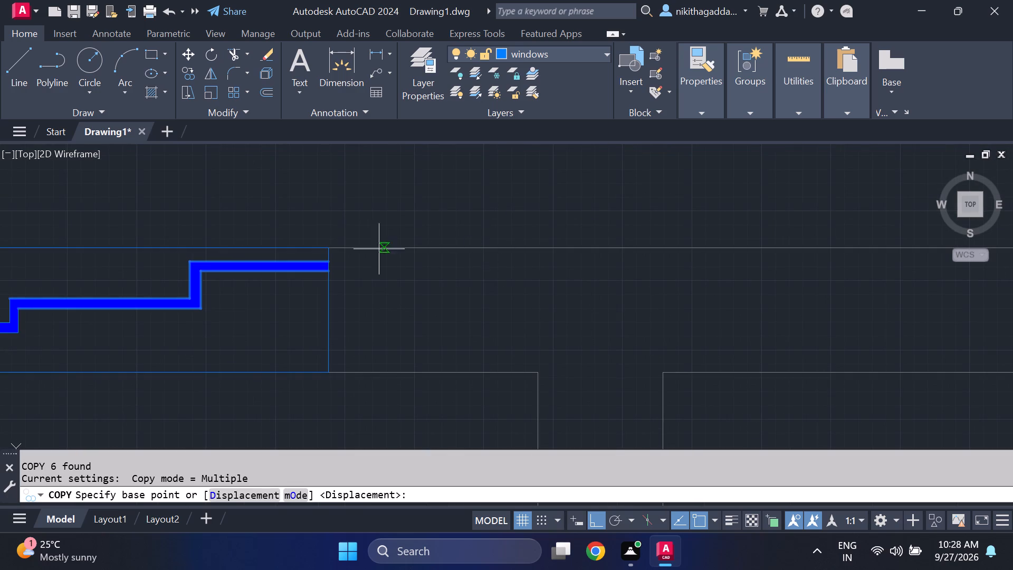
left_click(331, 262)
scroll(183, 267, "down", 1)
middle_click_drag(209, 267, 759, 249)
scroll(176, 243, "up", 1)
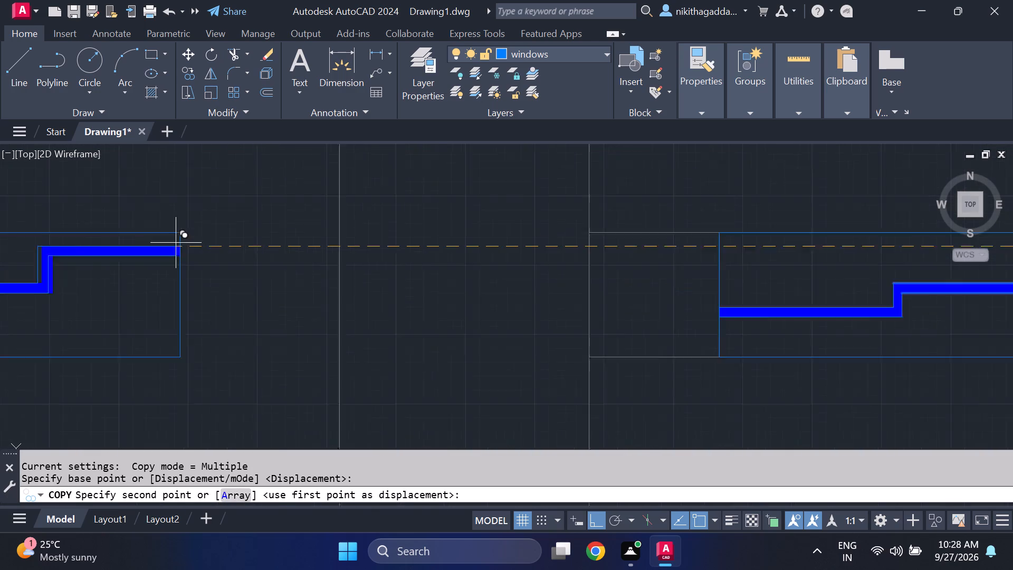
scroll(177, 243, "up", 1)
left_click(185, 247)
scroll(339, 264, "down", 3)
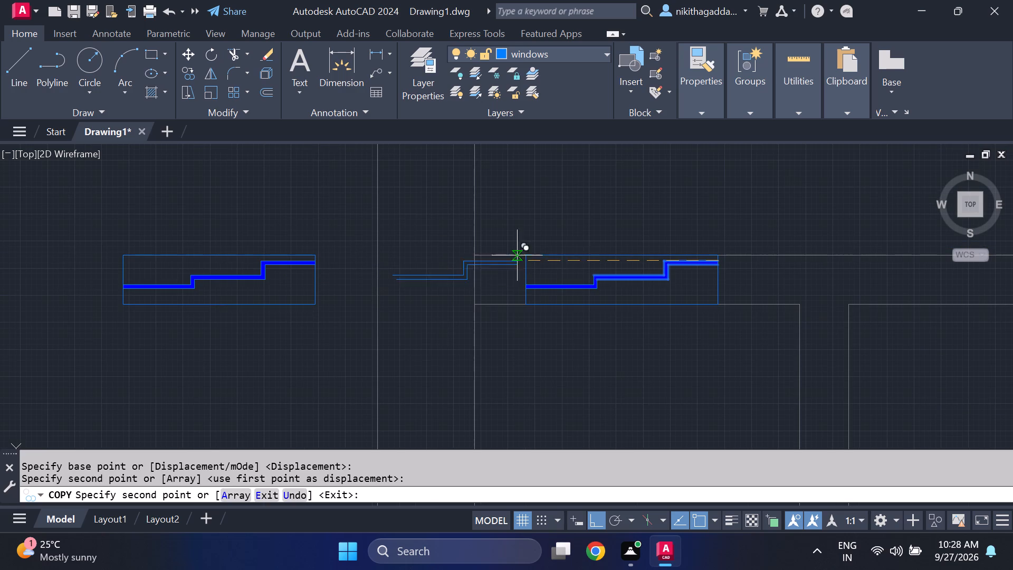
key("Escape")
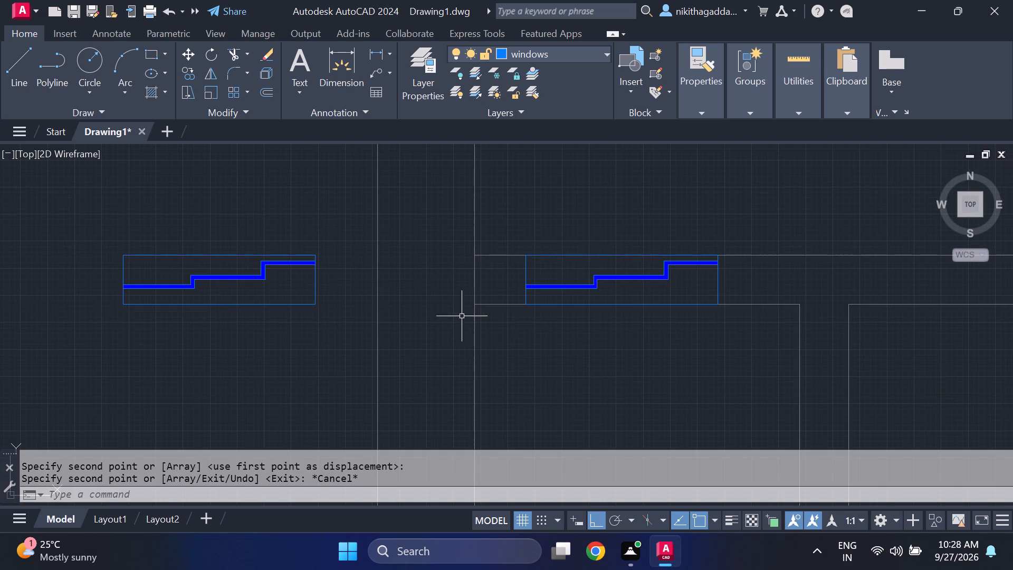
Copy the complete window outside the west wall about 2'-8" farther straight west.
scroll(425, 325, "down", 3)
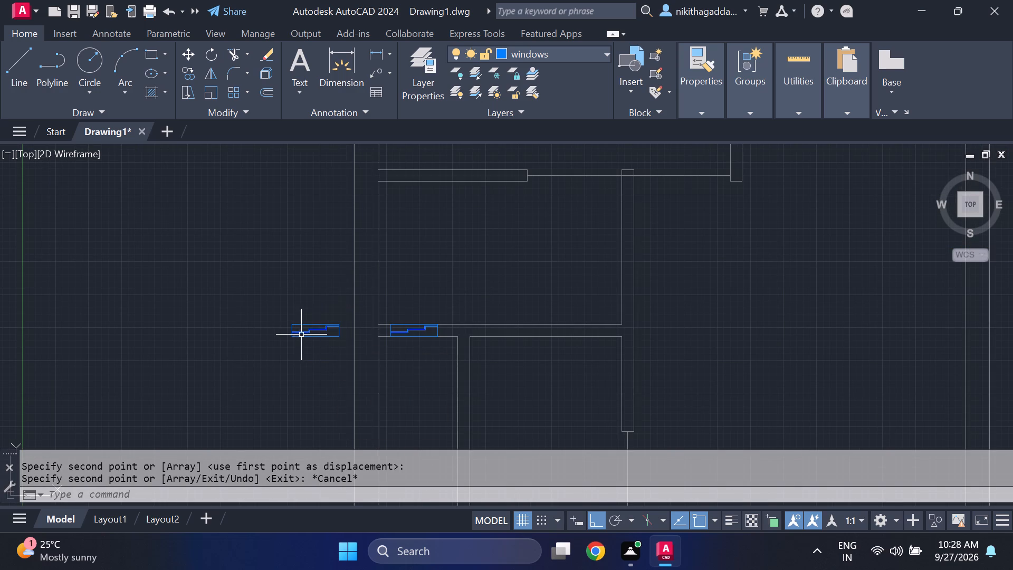
scroll(291, 334, "up", 2)
left_click(419, 277)
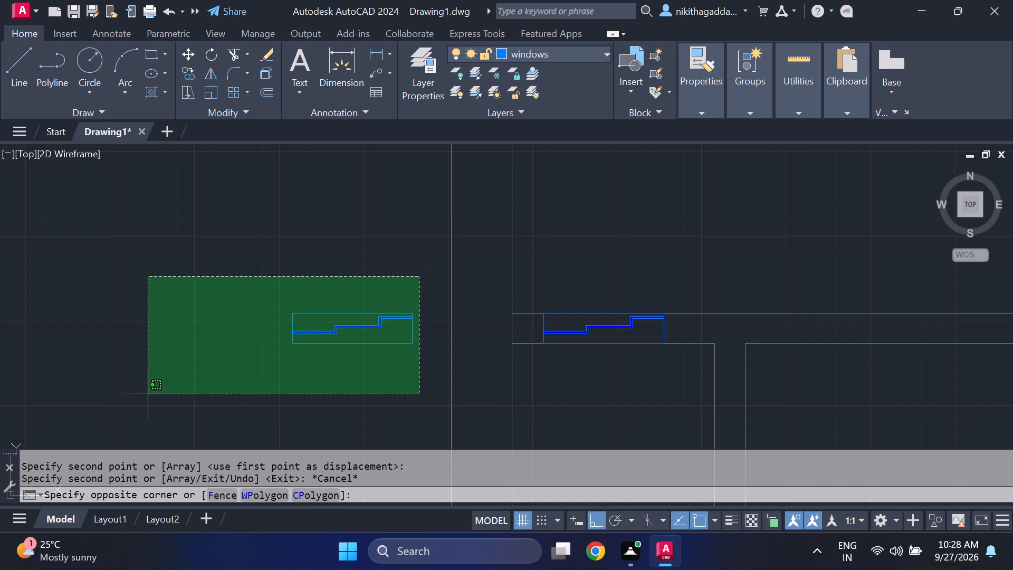
left_click(148, 385)
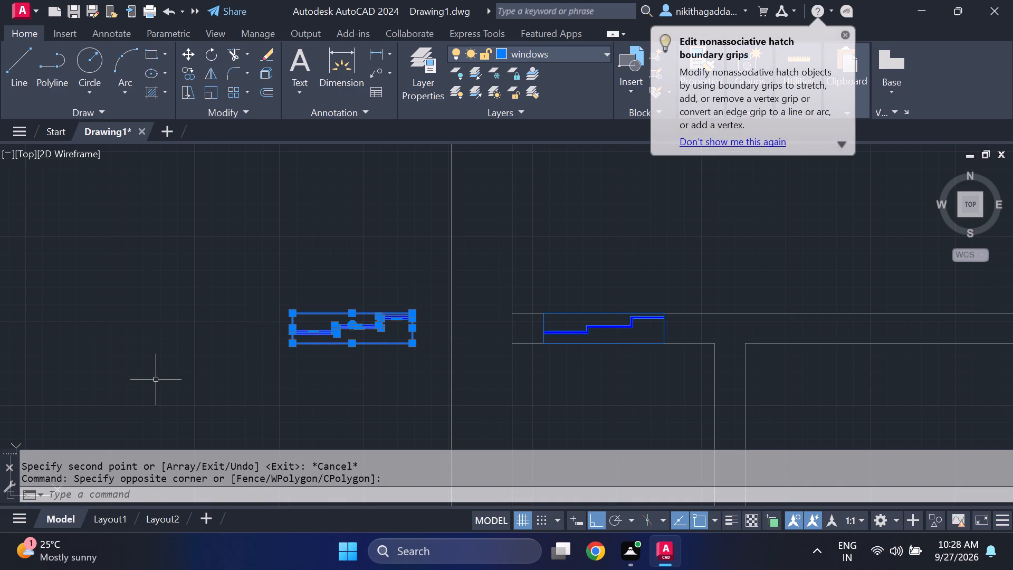
type("co")
key("Return")
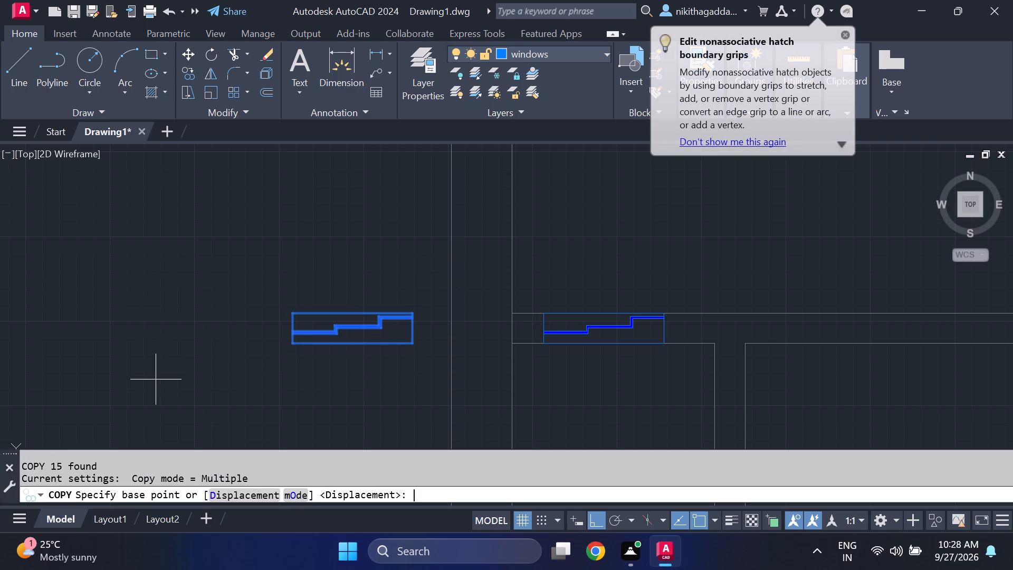
left_click(413, 311)
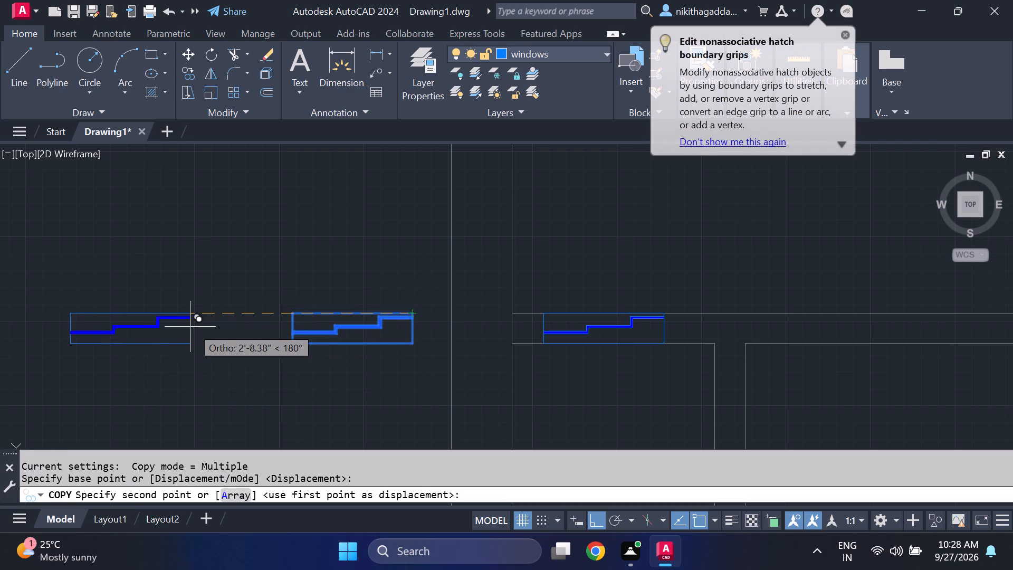
left_click(195, 324)
key("Escape")
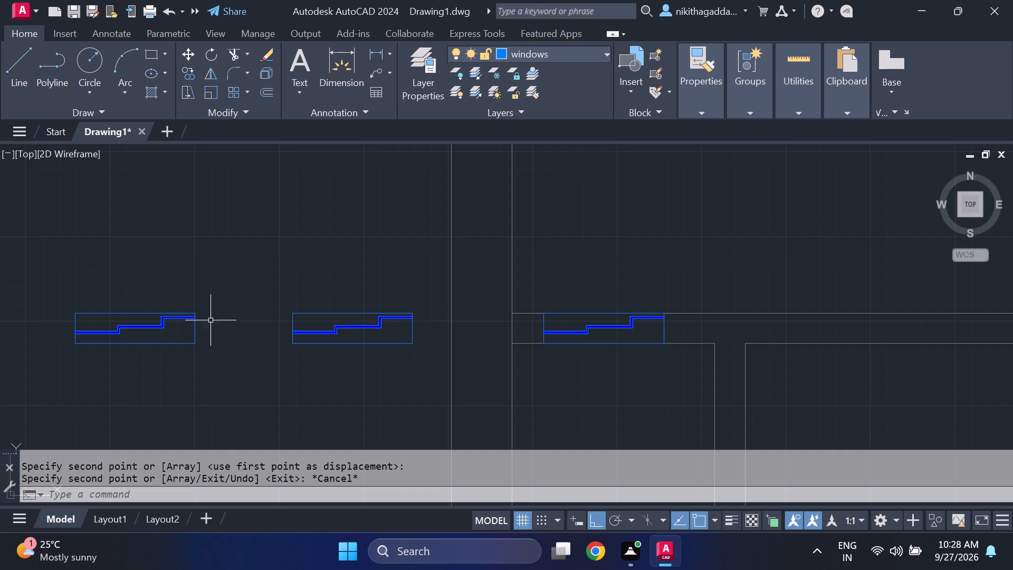
Rotate the westernmost window copy 90° about its east edge so it stands vertically.
left_click_drag(200, 271, 196, 280)
left_click(12, 385)
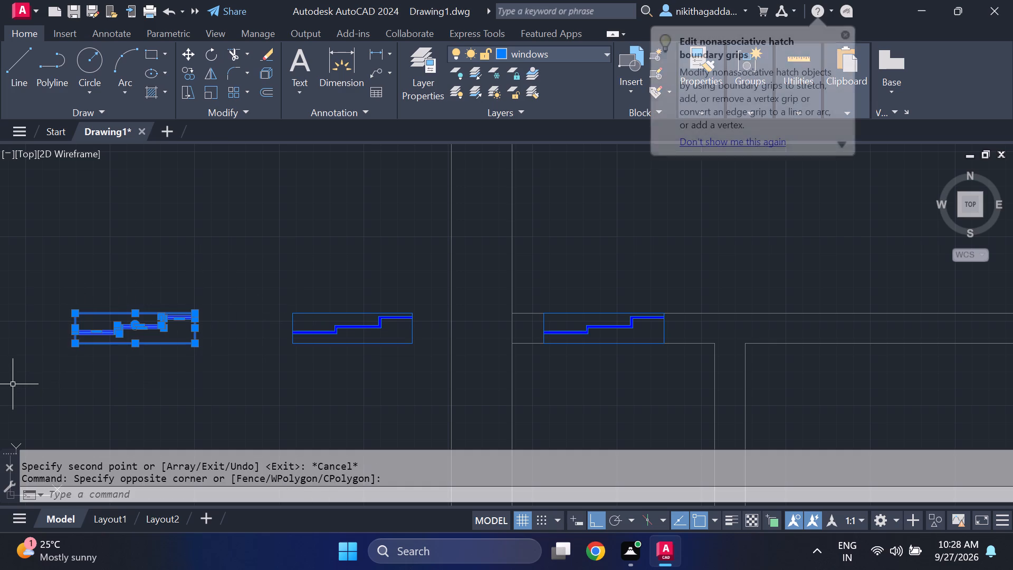
type("ro")
key("Return")
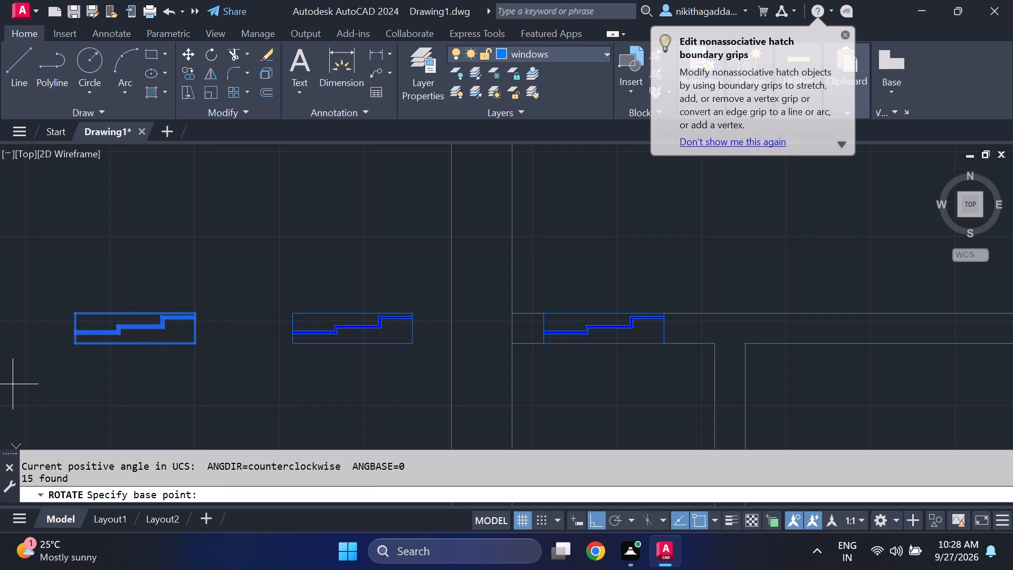
left_click(193, 327)
left_click(179, 263)
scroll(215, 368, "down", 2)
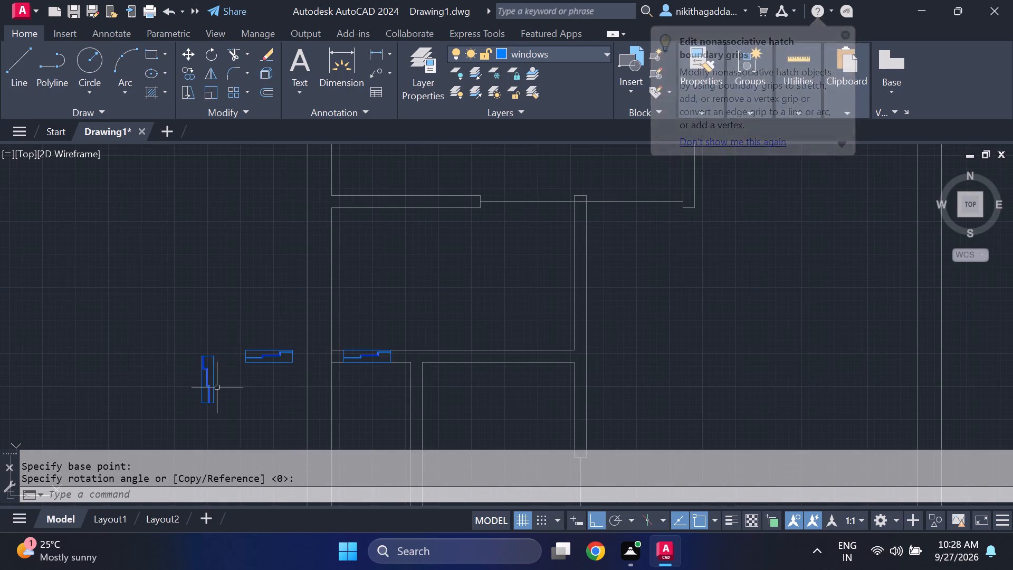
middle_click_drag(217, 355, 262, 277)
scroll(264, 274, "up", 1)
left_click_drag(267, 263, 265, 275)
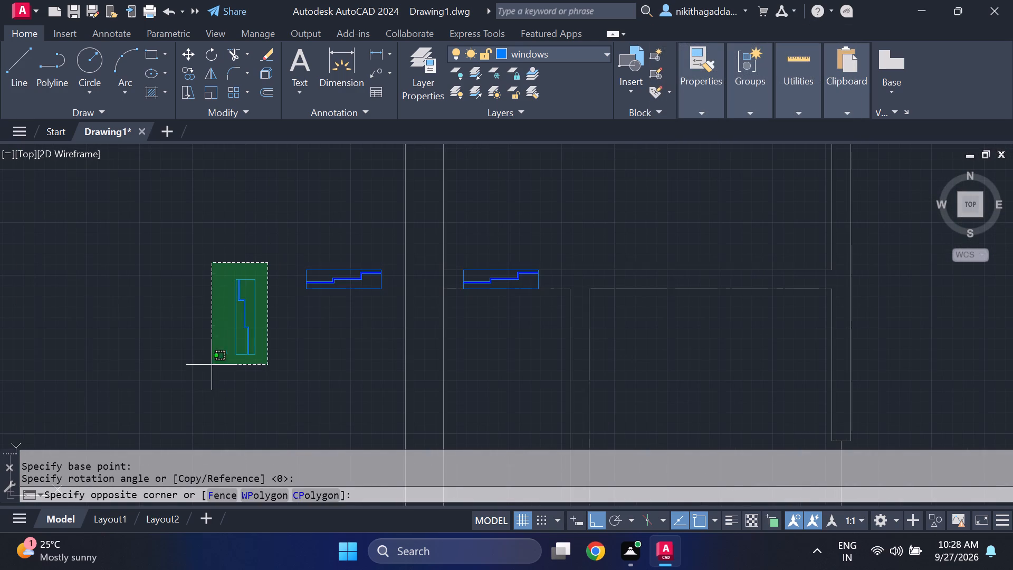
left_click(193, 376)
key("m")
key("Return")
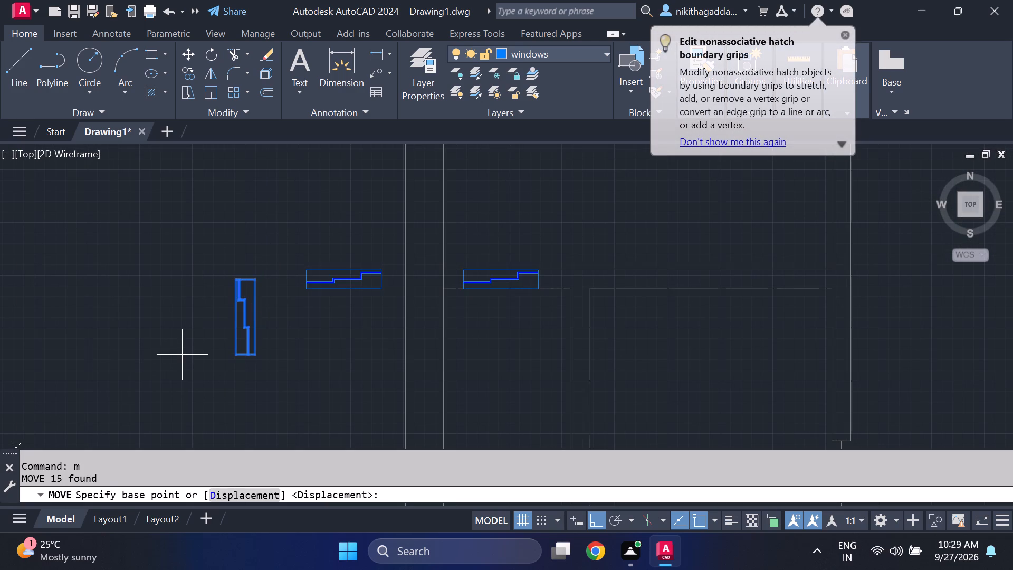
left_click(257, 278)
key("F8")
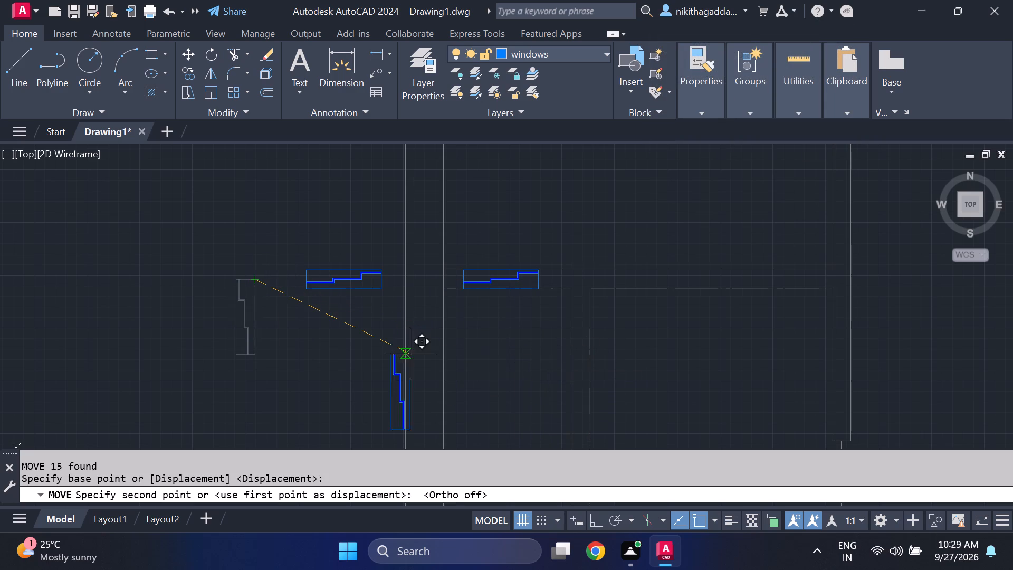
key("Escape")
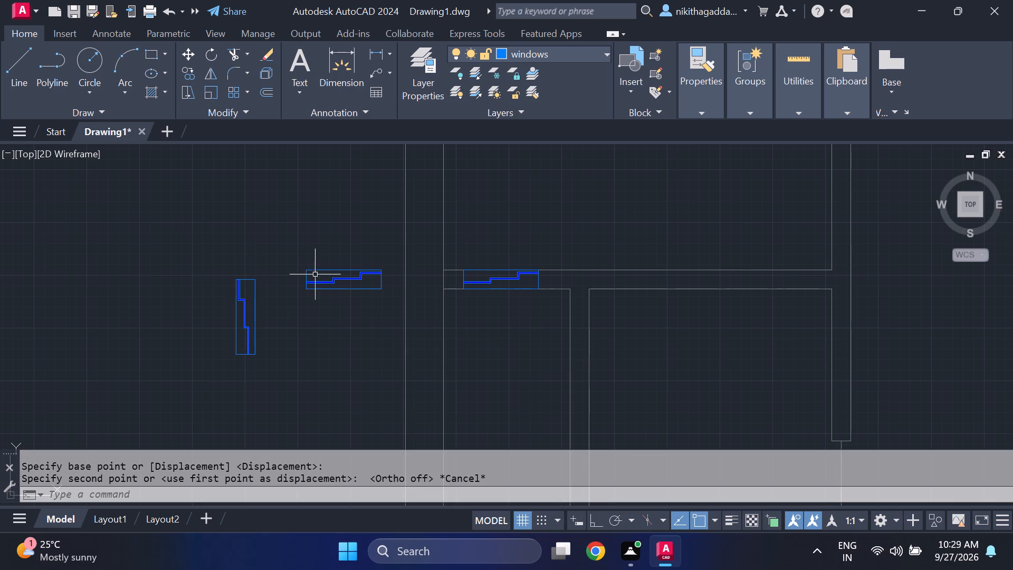
With Ortho off, copy the vertical window into the partition between the two small rooms above the stairs, against its east face.
left_click(275, 242)
left_click(184, 376)
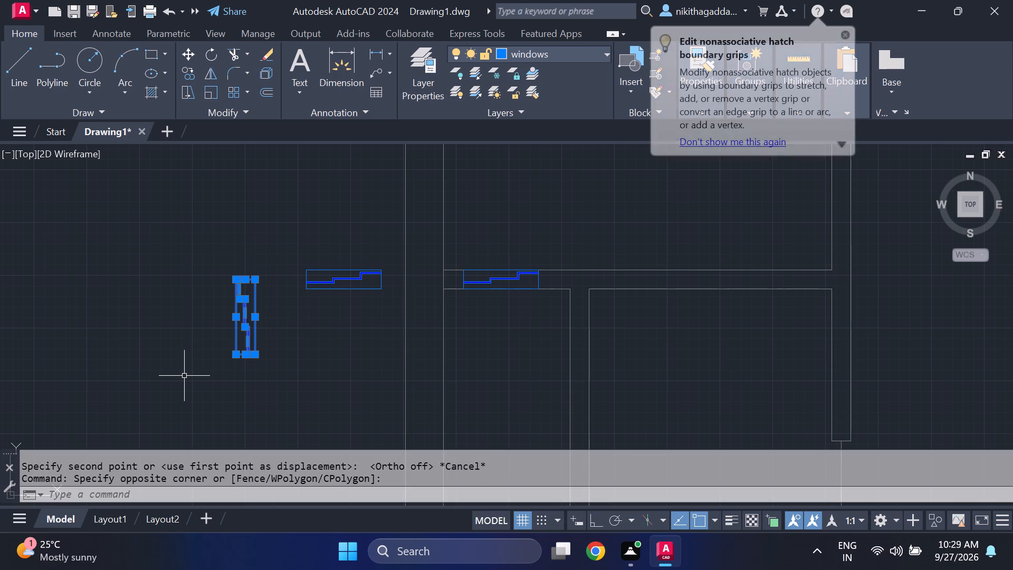
type("co")
key("Return")
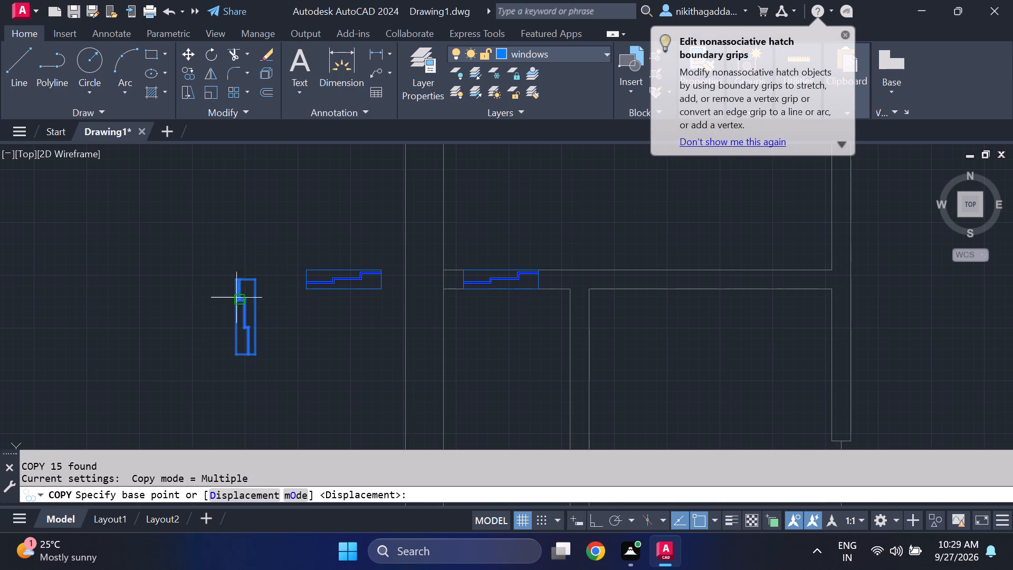
left_click(258, 280)
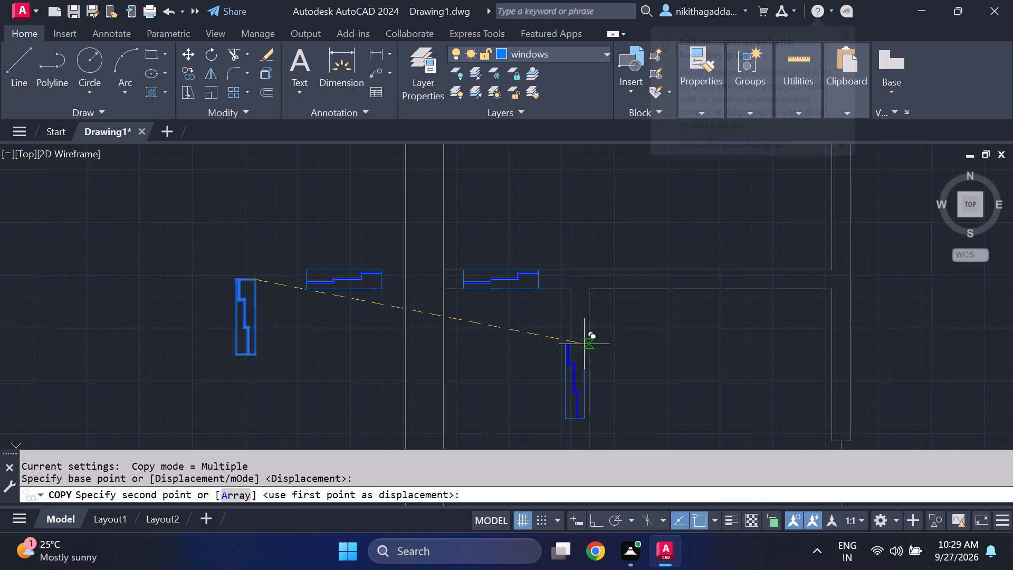
left_click(588, 343)
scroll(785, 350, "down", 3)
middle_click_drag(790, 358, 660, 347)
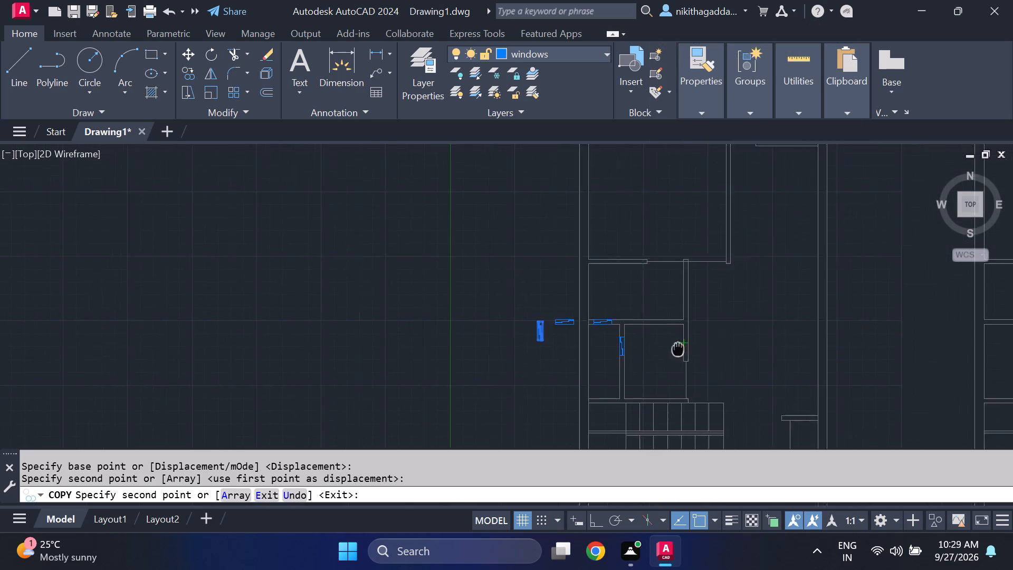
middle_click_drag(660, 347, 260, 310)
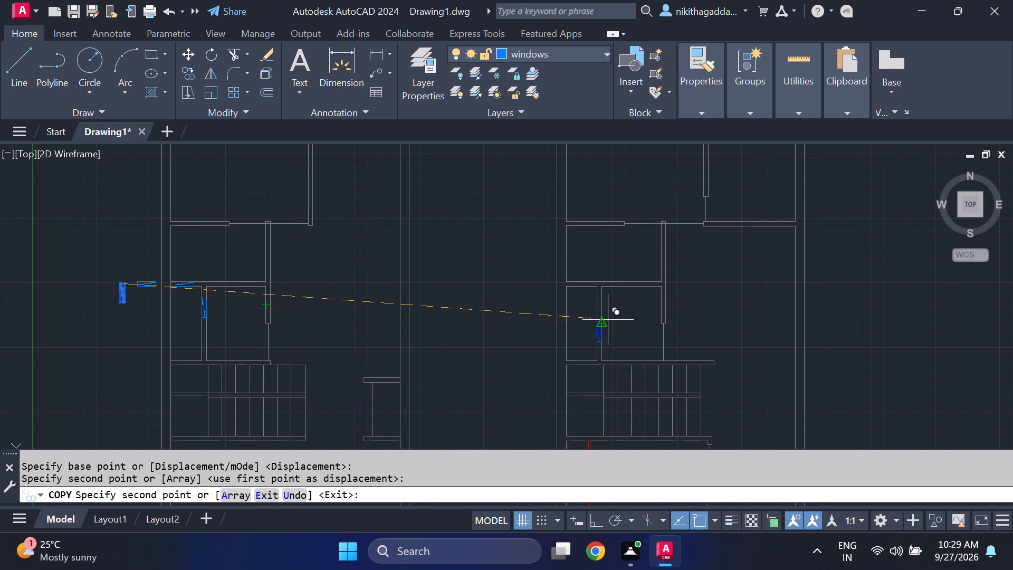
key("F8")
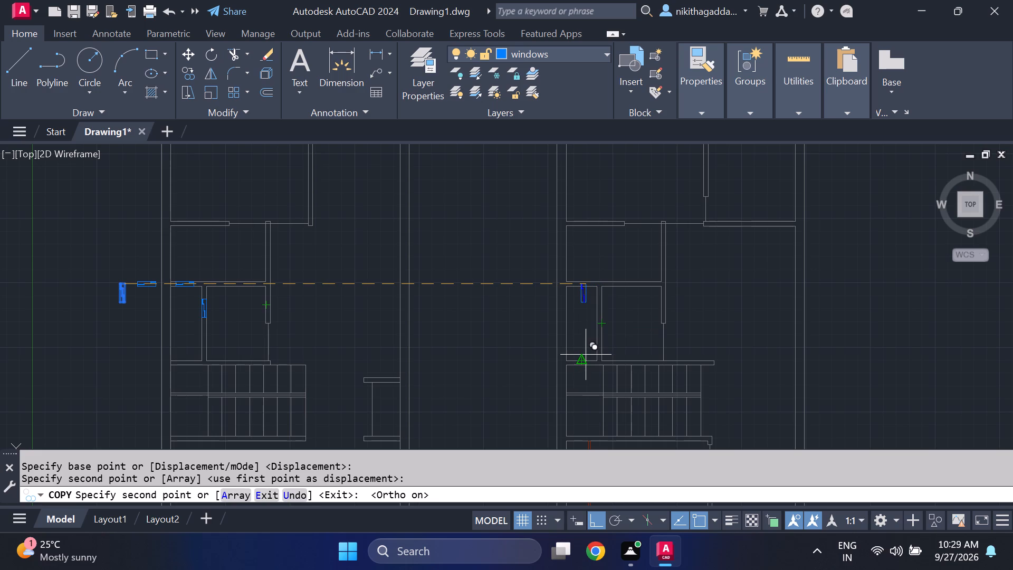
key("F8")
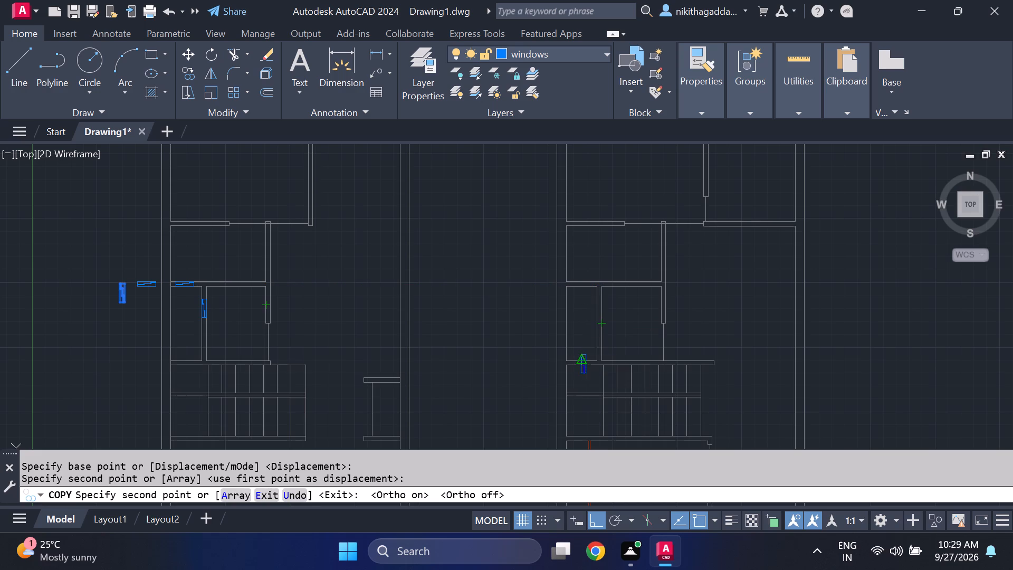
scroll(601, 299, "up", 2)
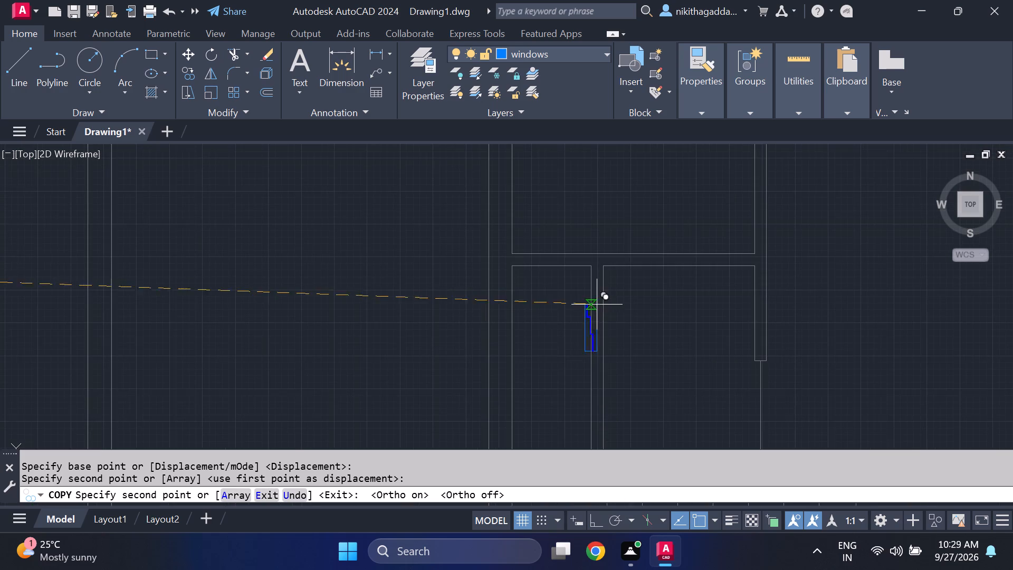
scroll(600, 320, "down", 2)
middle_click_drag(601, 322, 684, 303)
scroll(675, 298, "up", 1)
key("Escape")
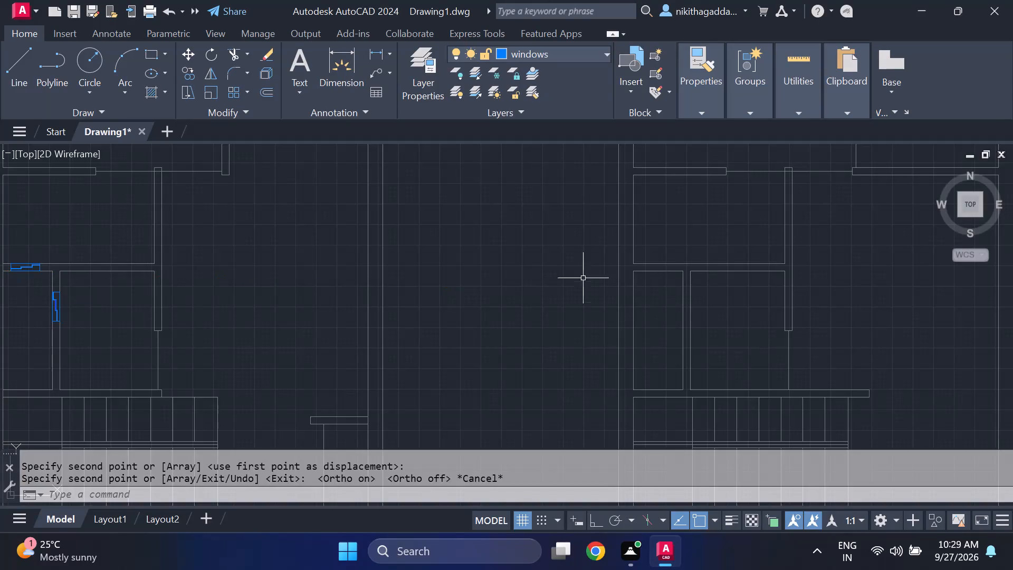
With Ortho on, copy the complete vertical window from the west plan's small-room partition straight east into the matching partition of the east plan.
middle_click_drag(523, 306, 798, 287)
scroll(309, 264, "up", 2)
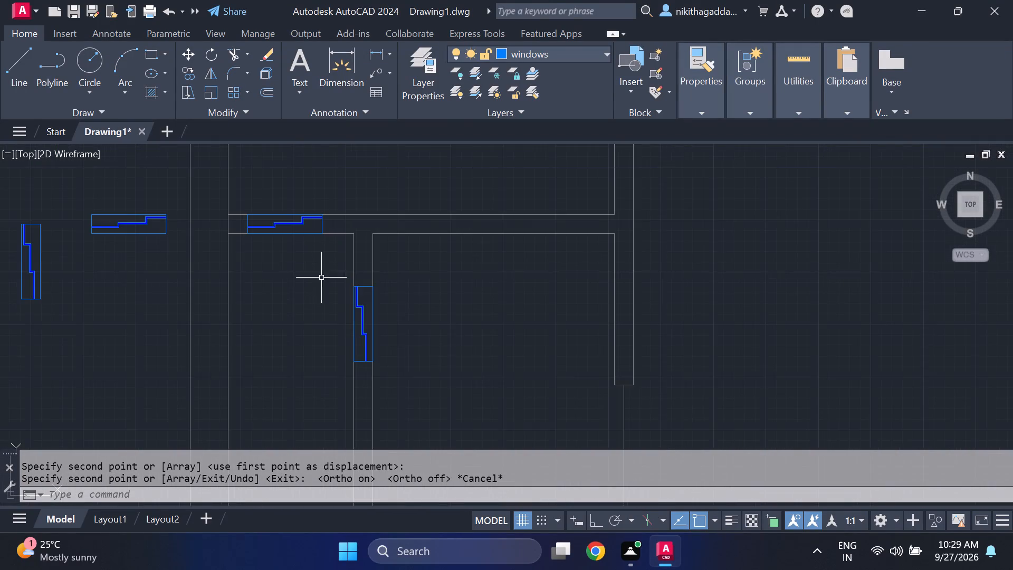
scroll(357, 298, "up", 2)
left_click(378, 254)
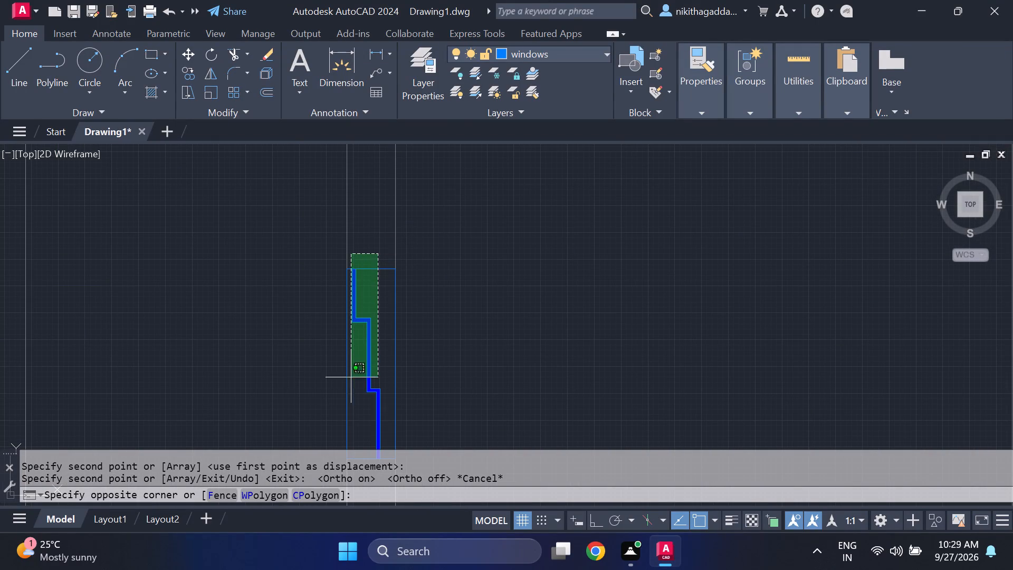
left_click(355, 418)
middle_click_drag(357, 395, 378, 234)
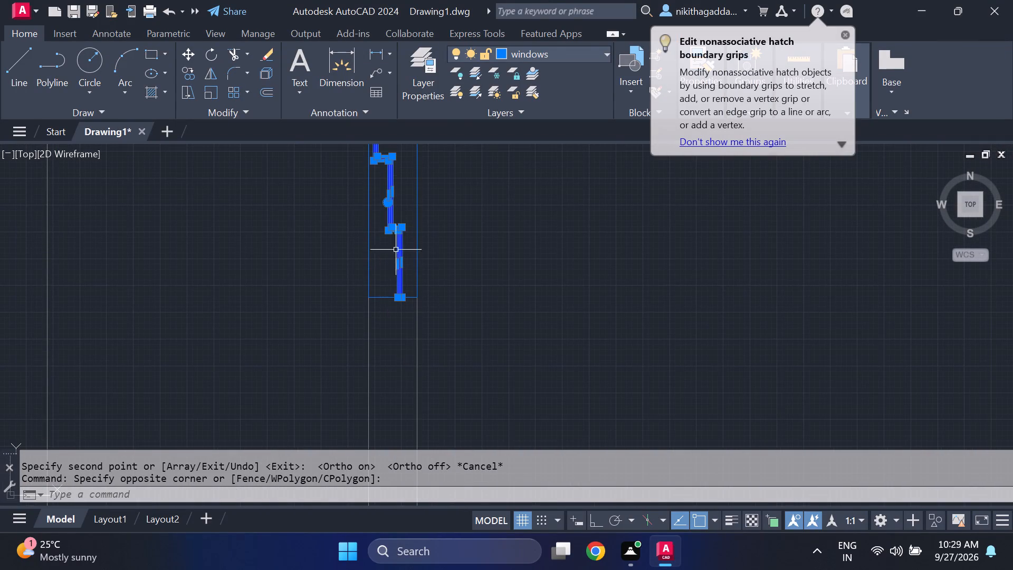
scroll(374, 197, "up", 2)
scroll(419, 226, "down", 2)
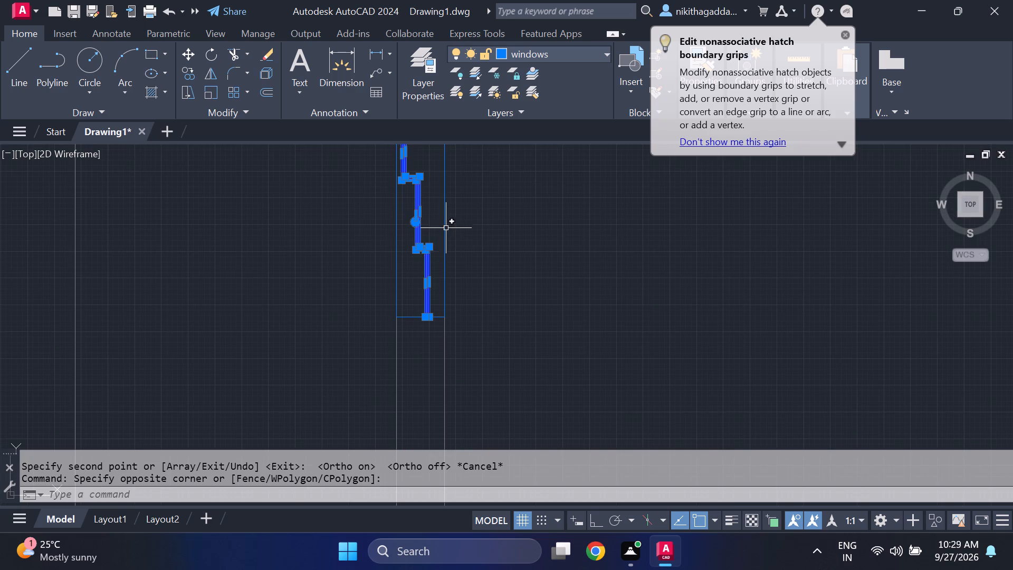
left_click(445, 226)
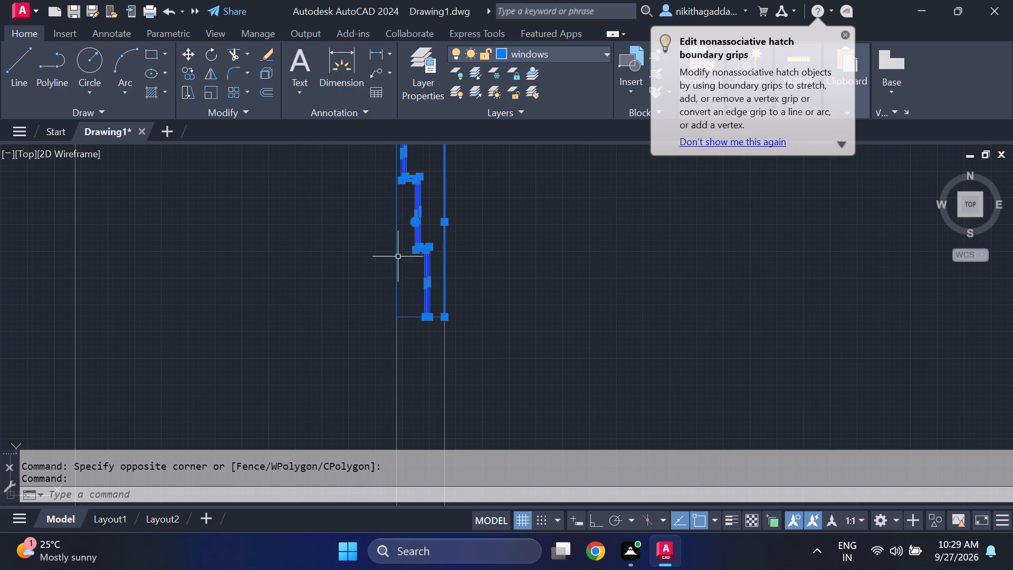
left_click(396, 250)
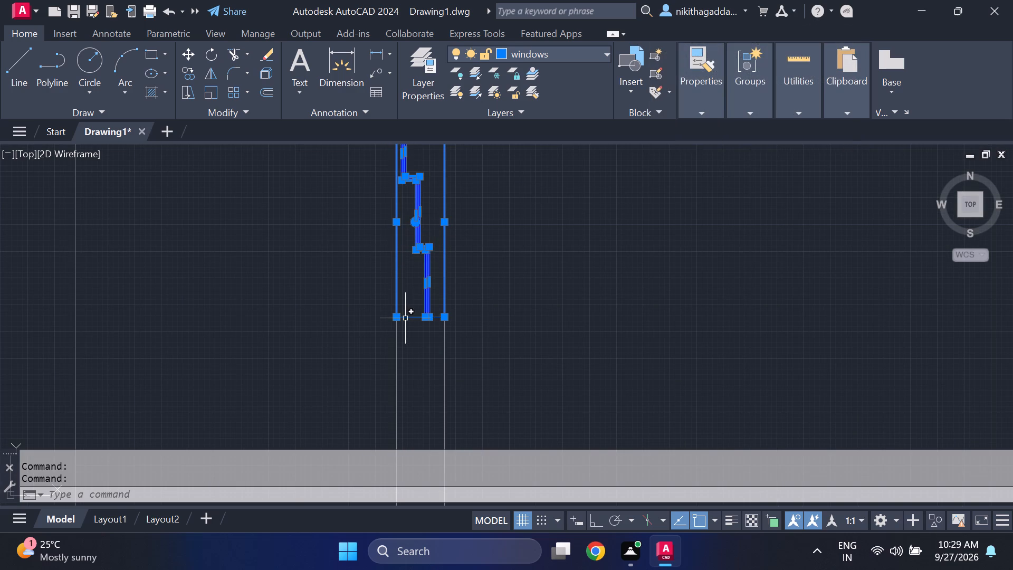
left_click(406, 318)
scroll(435, 282, "down", 2)
middle_click_drag(456, 258, 464, 295)
scroll(464, 294, "up", 1)
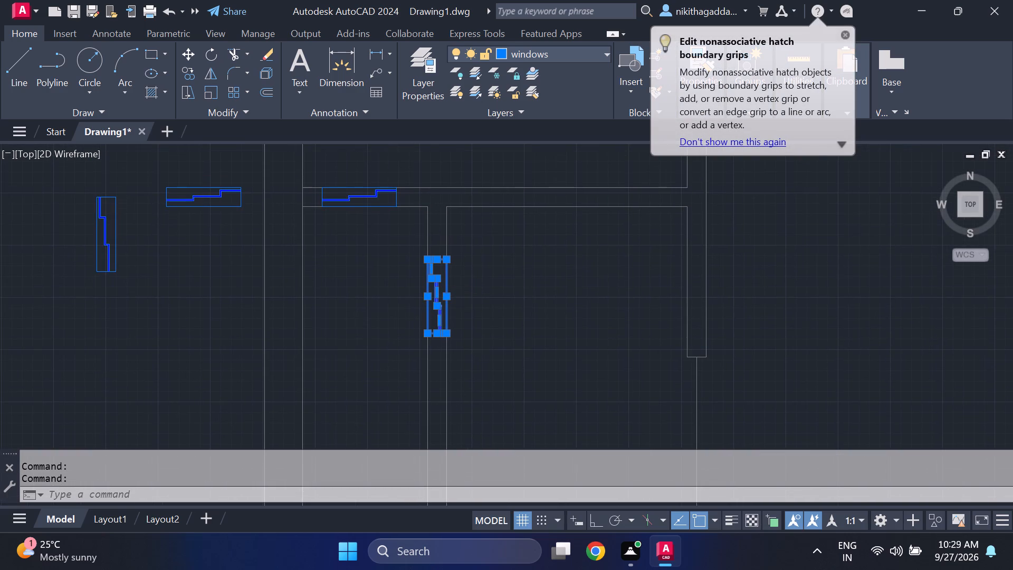
type("co")
key("Return")
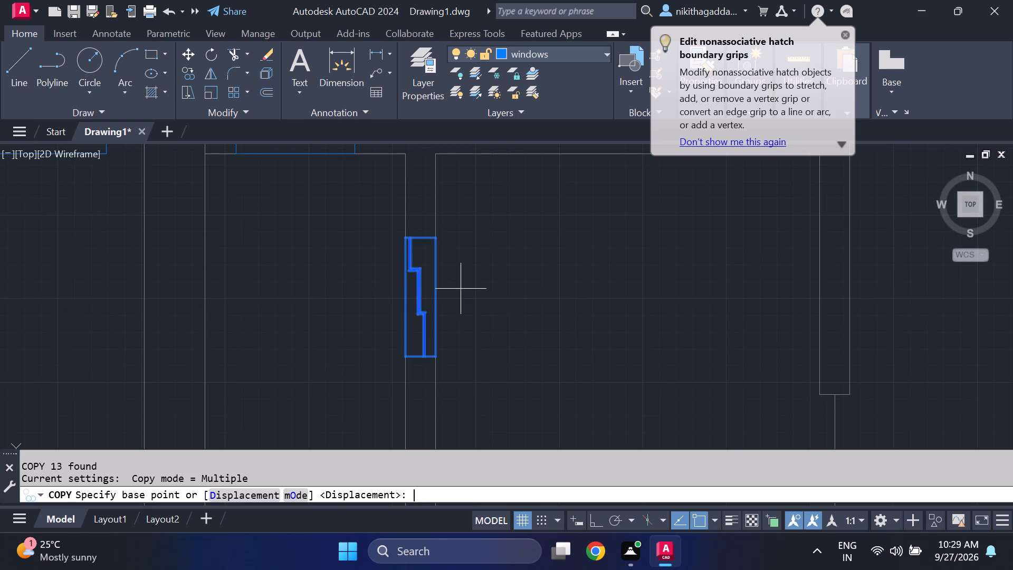
left_click(435, 238)
scroll(800, 280, "down", 1)
middle_click_drag(800, 280, 424, 307)
scroll(759, 245, "down", 2)
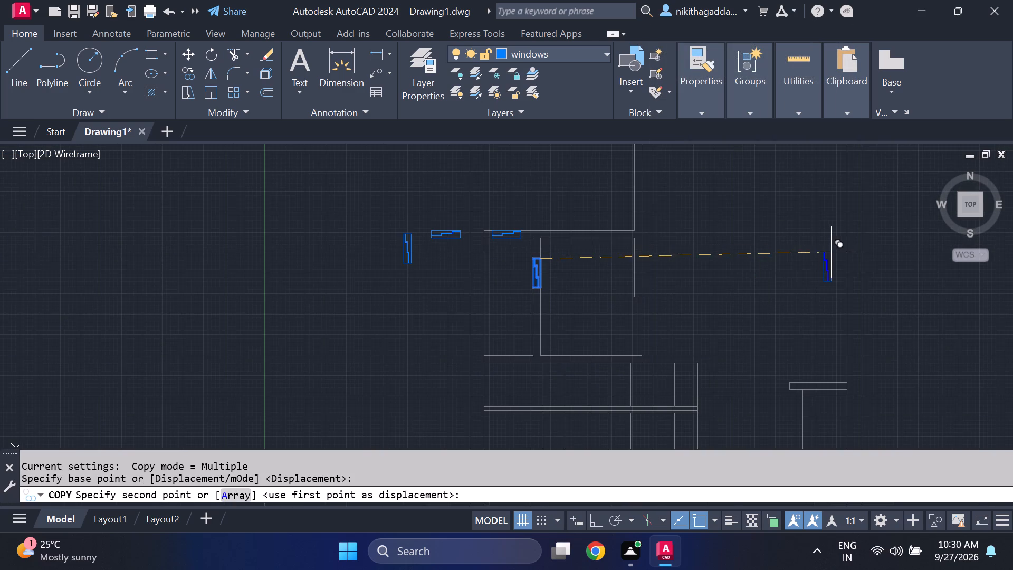
scroll(827, 255, "down", 3)
scroll(915, 261, "up", 3)
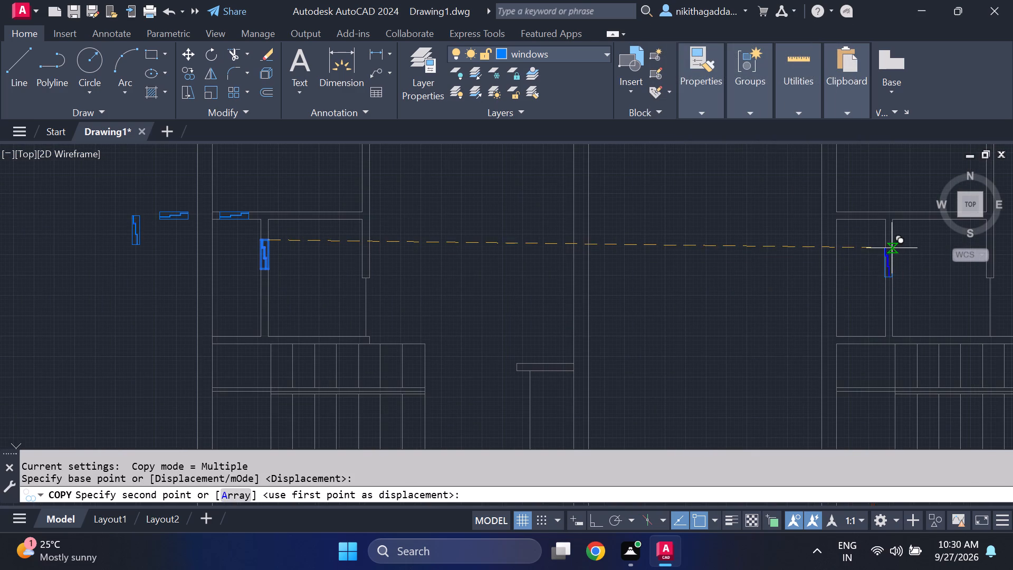
key("F8")
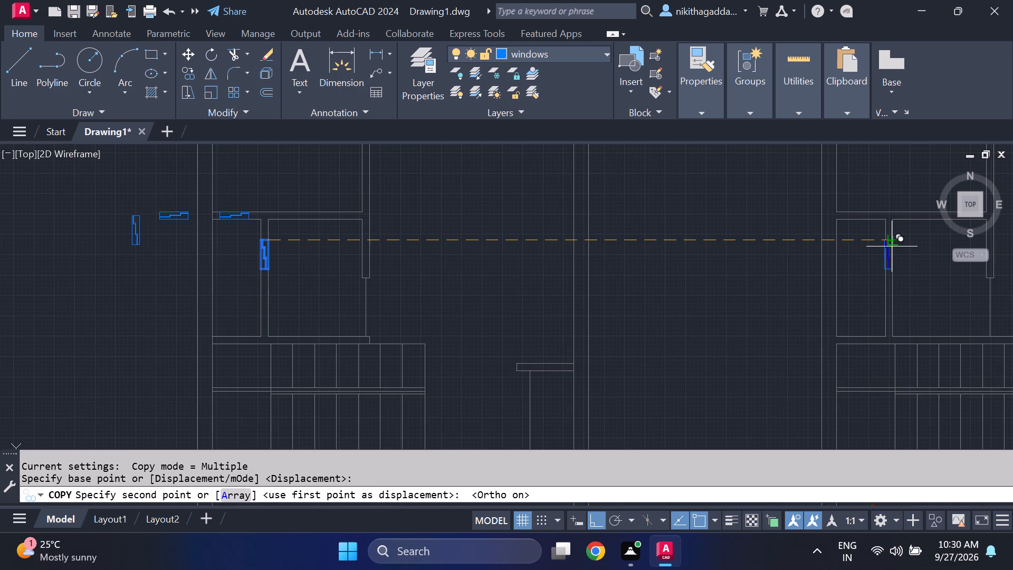
scroll(892, 246, "up", 4)
left_click(893, 203)
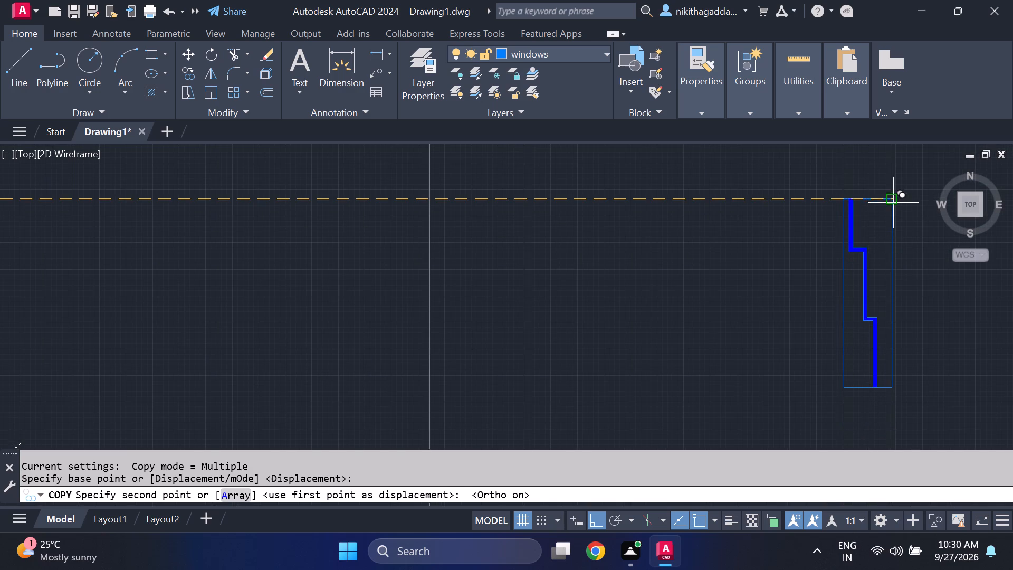
scroll(563, 291, "down", 2)
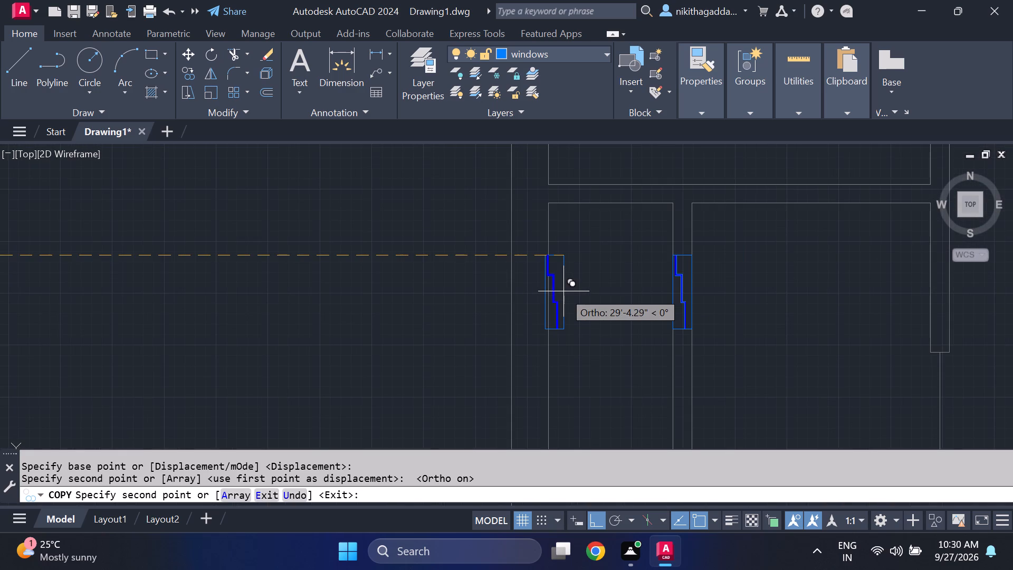
key("Escape")
Copy the lower step's east boundary line from the west plan's partition window onto the matching edge of the east plan's copy.
scroll(655, 320, "up", 2)
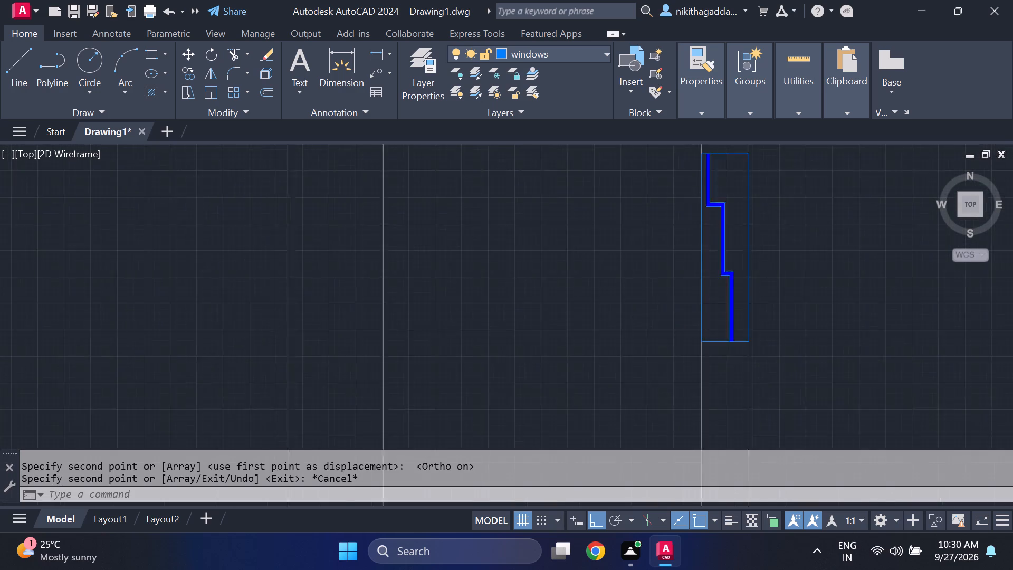
scroll(656, 320, "up", 2)
scroll(848, 284, "down", 1)
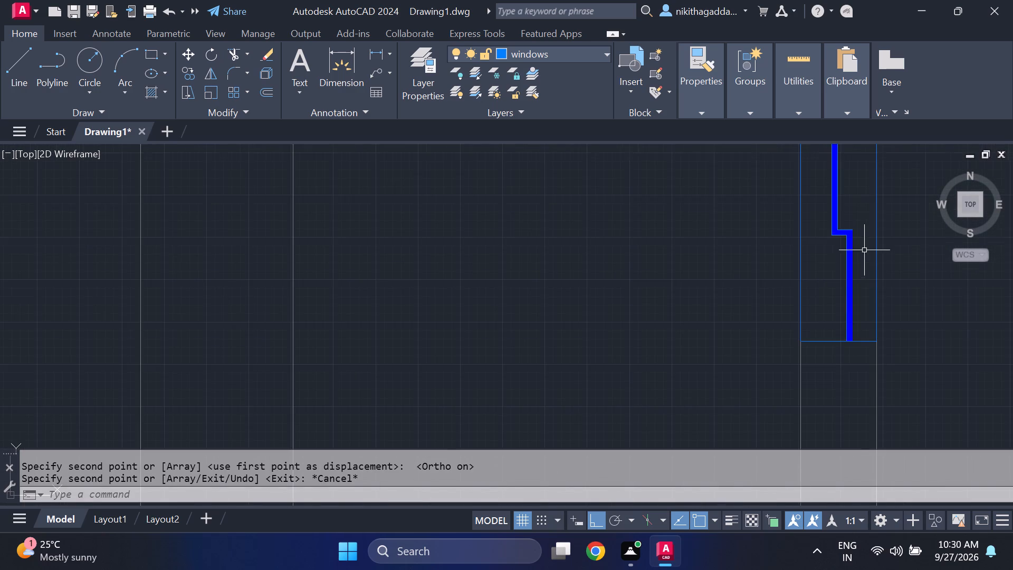
scroll(864, 251, "down", 2)
scroll(527, 293, "down", 3)
middle_click_drag(238, 309, 257, 308)
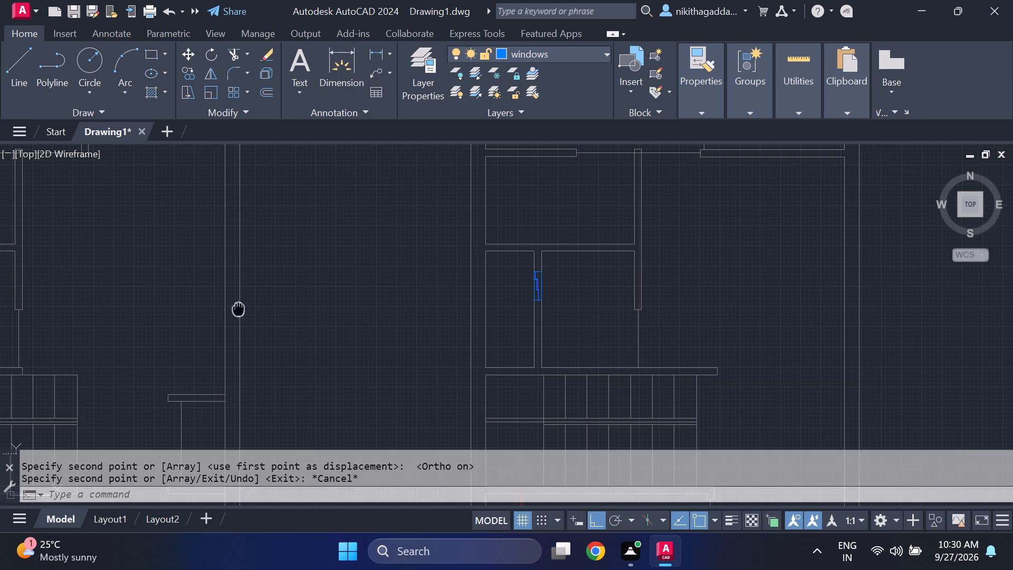
middle_click_drag(257, 308, 622, 278)
scroll(314, 270, "up", 4)
scroll(251, 235, "up", 3)
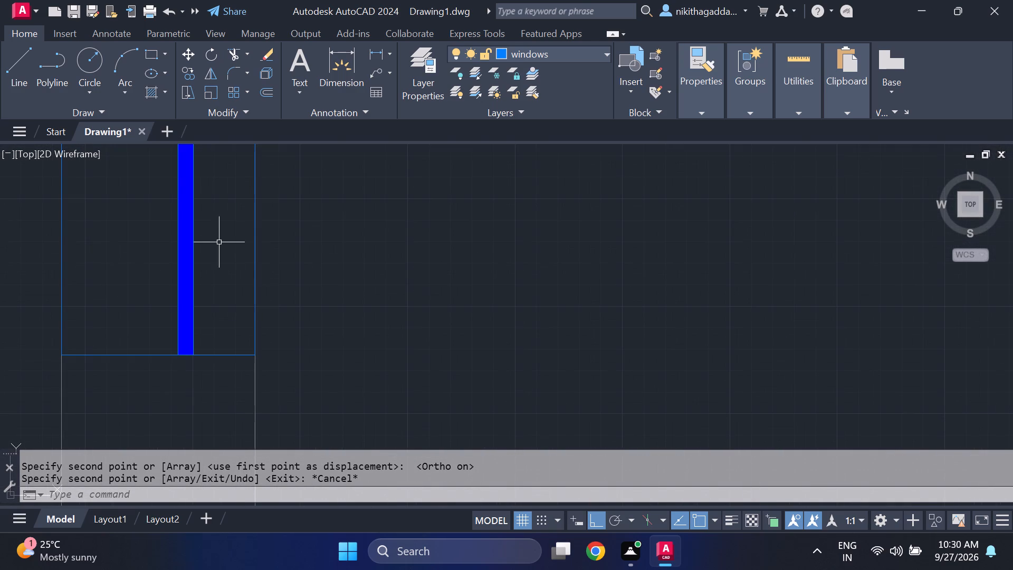
left_click(192, 244)
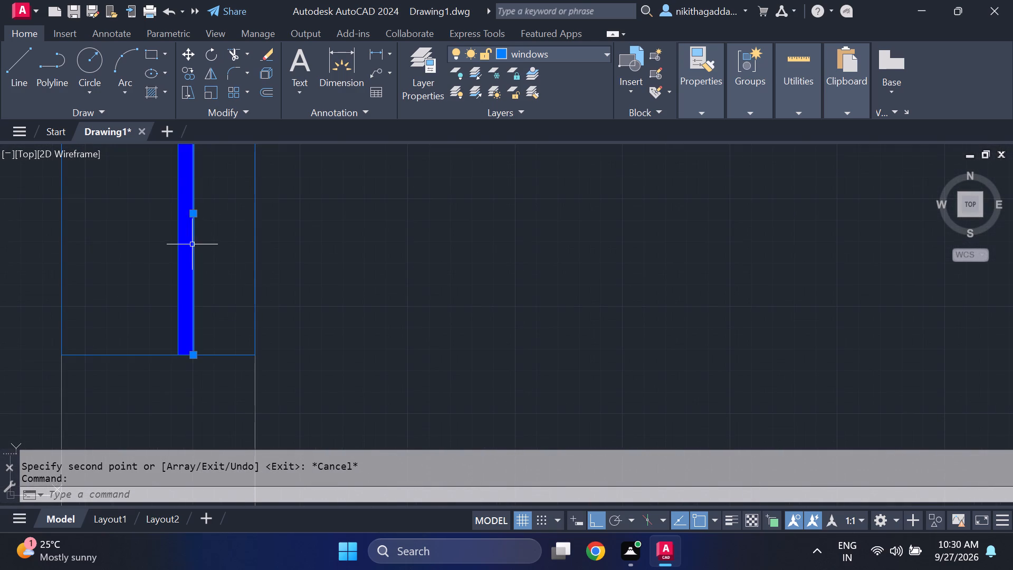
type("co")
key("Return")
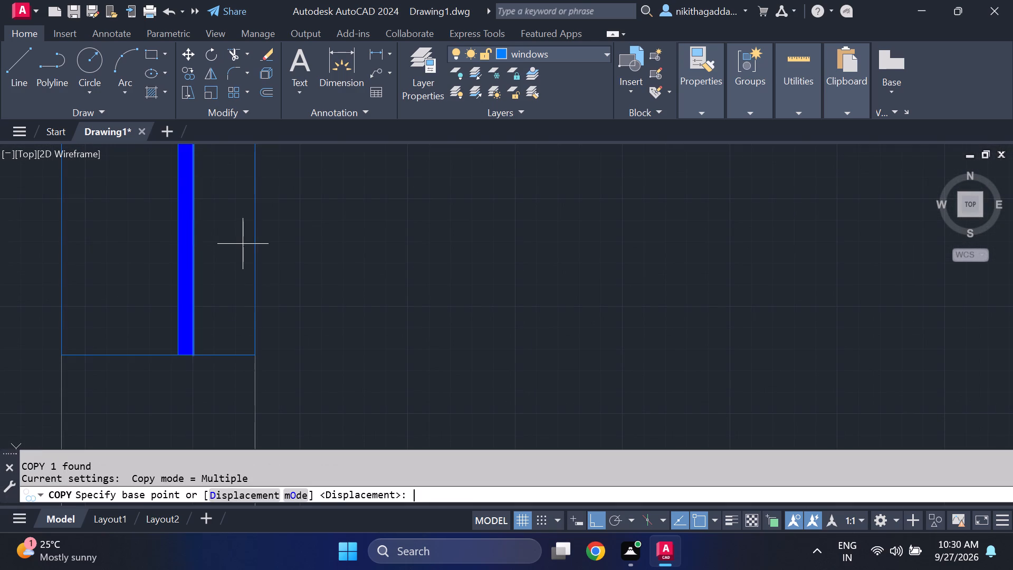
left_click(191, 359)
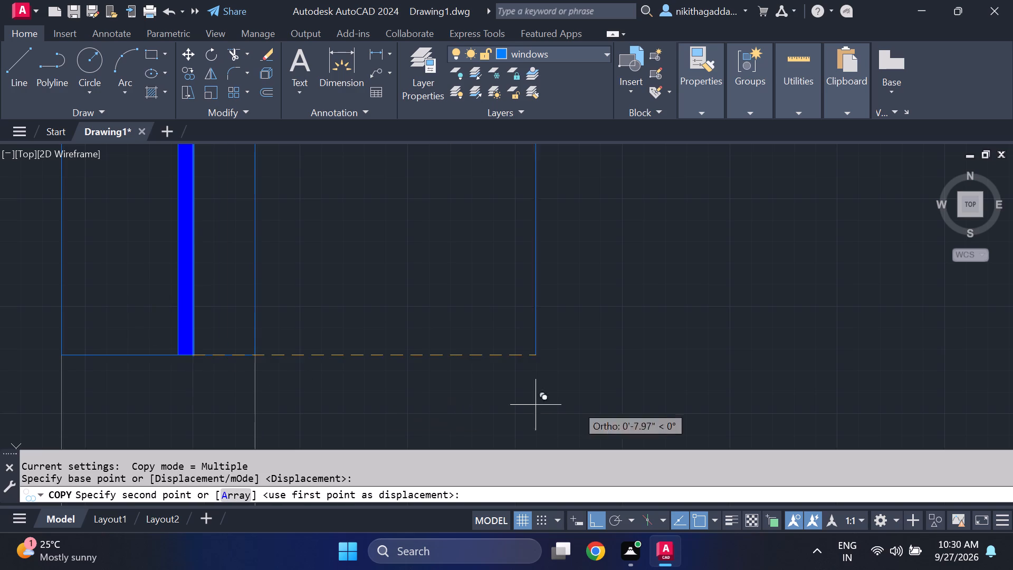
scroll(750, 402, "down", 3)
middle_click_drag(747, 395, 56, 355)
scroll(451, 364, "down", 4)
scroll(745, 393, "down", 2)
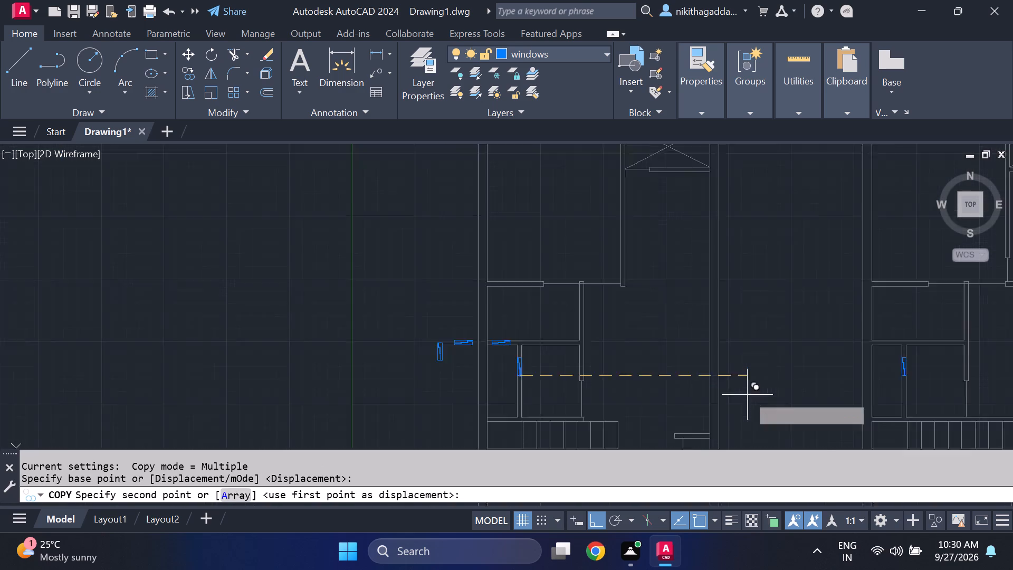
middle_click_drag(838, 411, 624, 418)
scroll(627, 415, "up", 3)
scroll(672, 374, "up", 4)
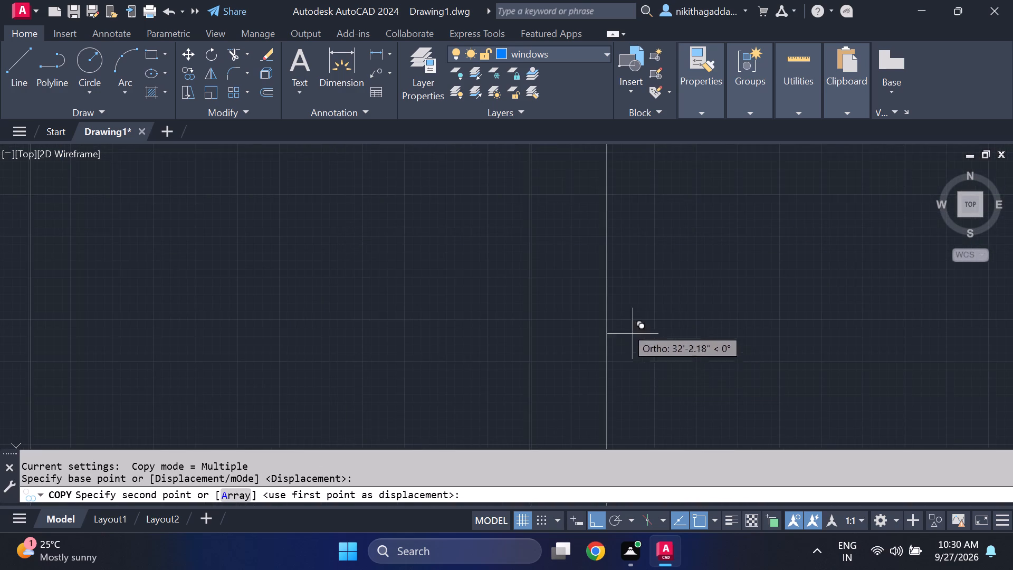
middle_click_drag(588, 296, 608, 421)
scroll(604, 245, "down", 4)
scroll(607, 229, "up", 4)
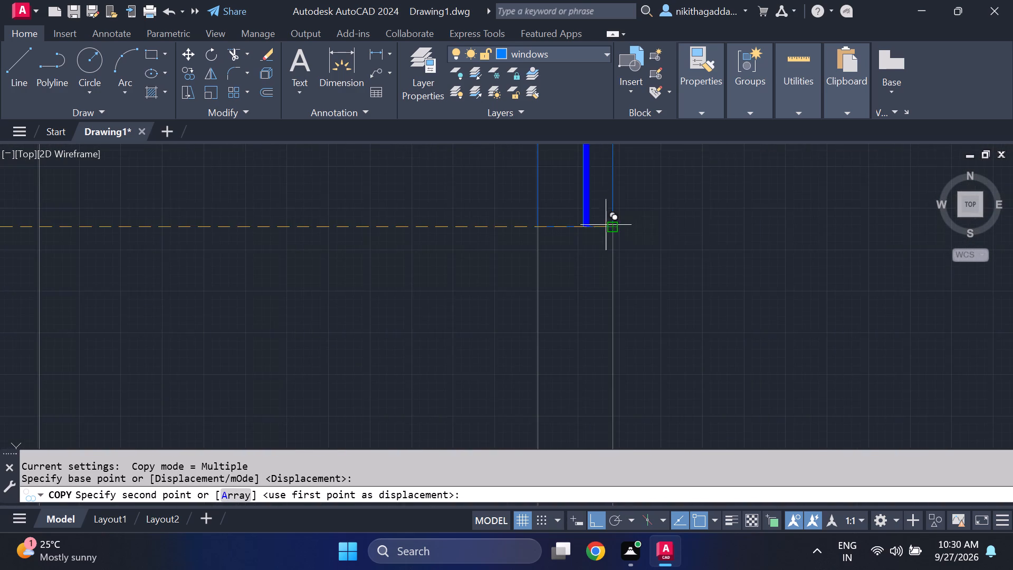
scroll(589, 205, "up", 3)
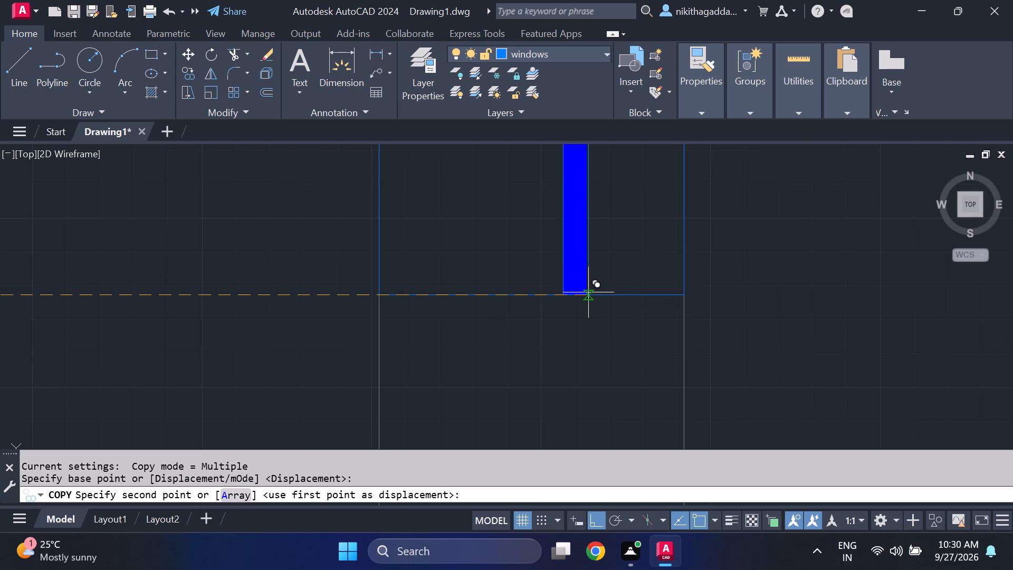
scroll(587, 292, "up", 3)
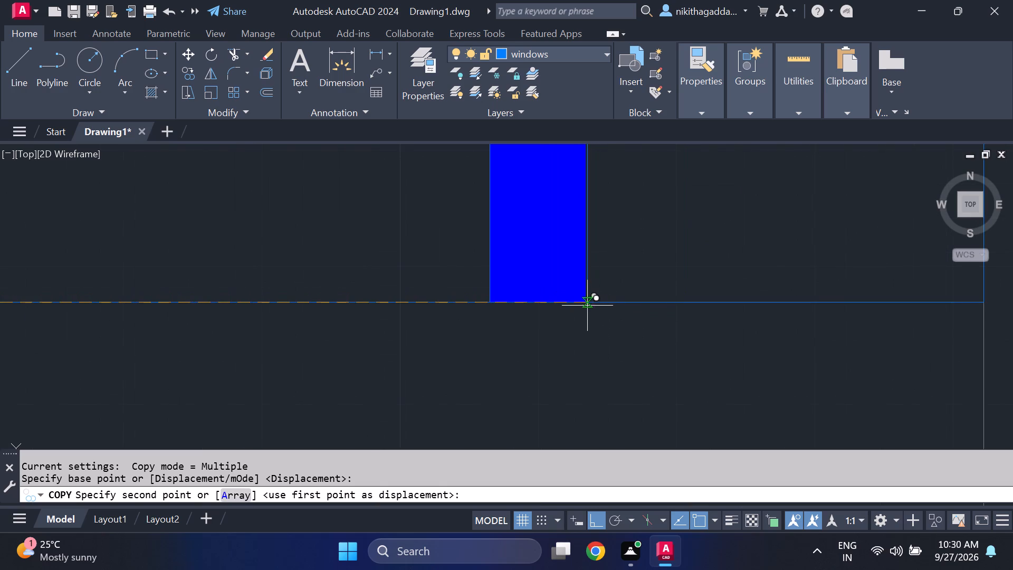
left_click(586, 302)
scroll(672, 290, "down", 5)
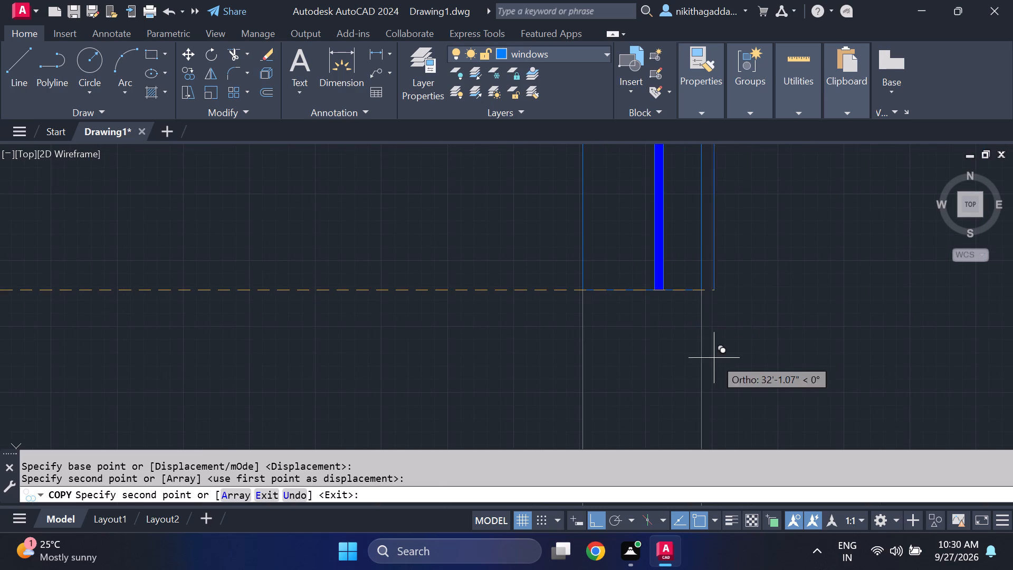
key("Escape")
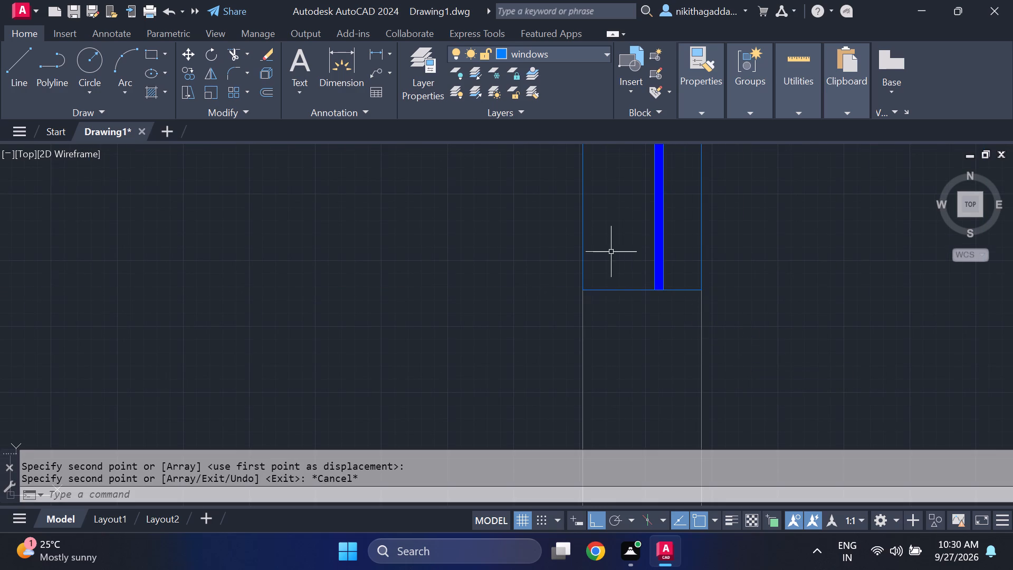
Copy the horizontal window outside the west plan straight east into the east plan's wall above the small rooms, against the outer wall's inner face.
scroll(611, 252, "down", 4)
scroll(563, 284, "down", 2)
scroll(607, 243, "up", 3)
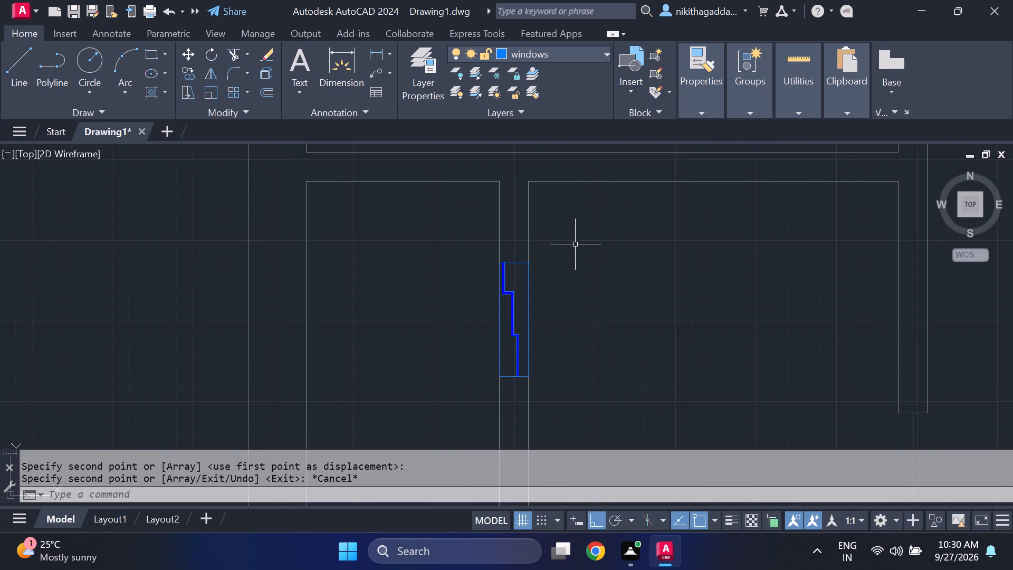
scroll(513, 236, "up", 3)
scroll(513, 236, "down", 7)
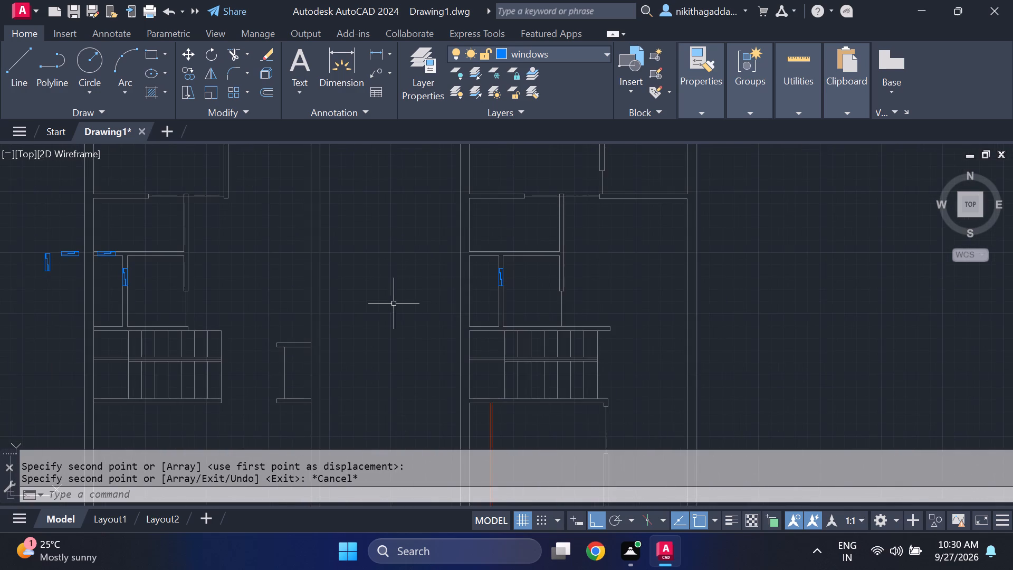
scroll(375, 292, "down", 1)
middle_click_drag(375, 292, 521, 301)
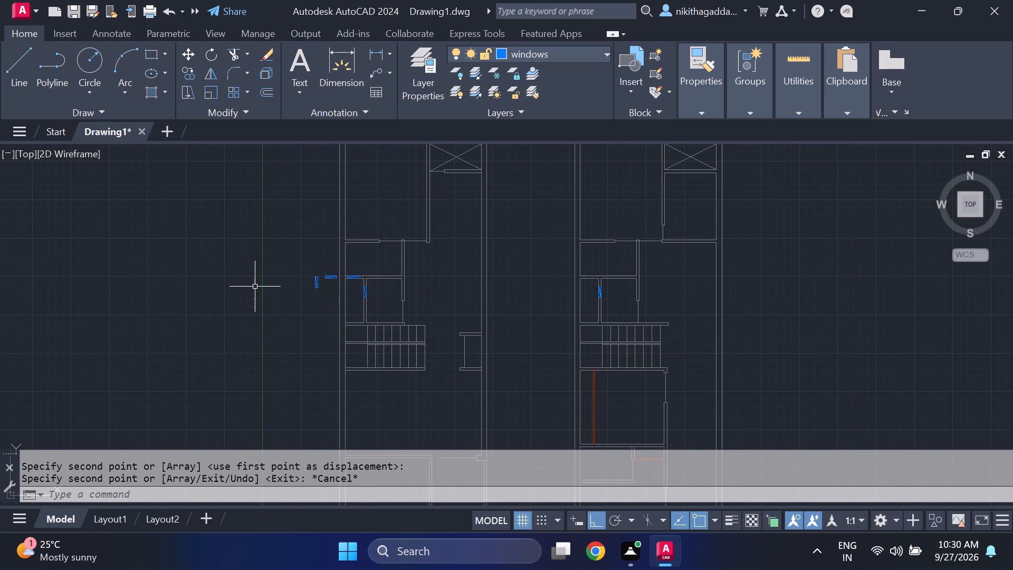
scroll(256, 303, "up", 2)
scroll(463, 204, "up", 3)
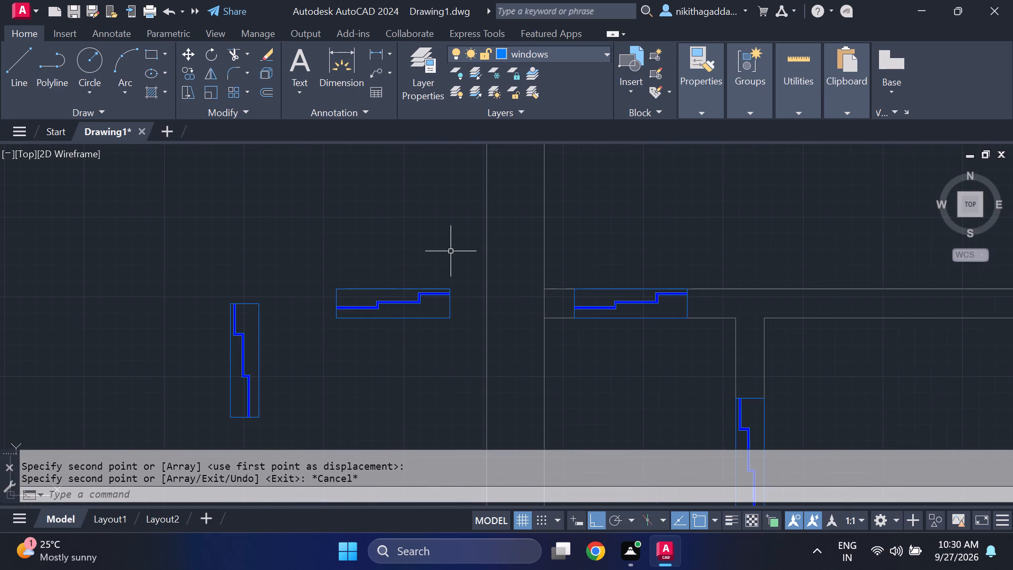
left_click(457, 270)
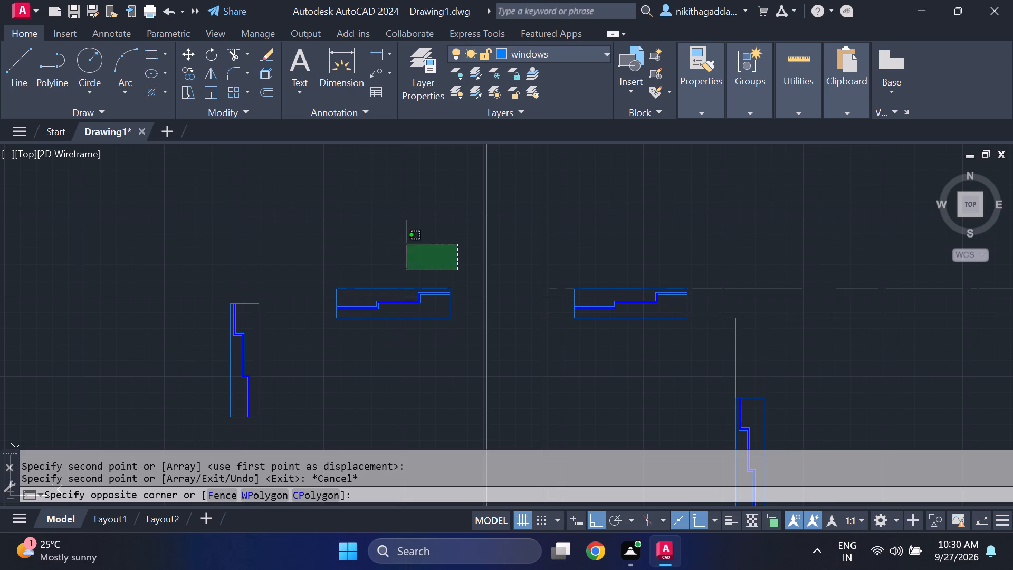
left_click(407, 244)
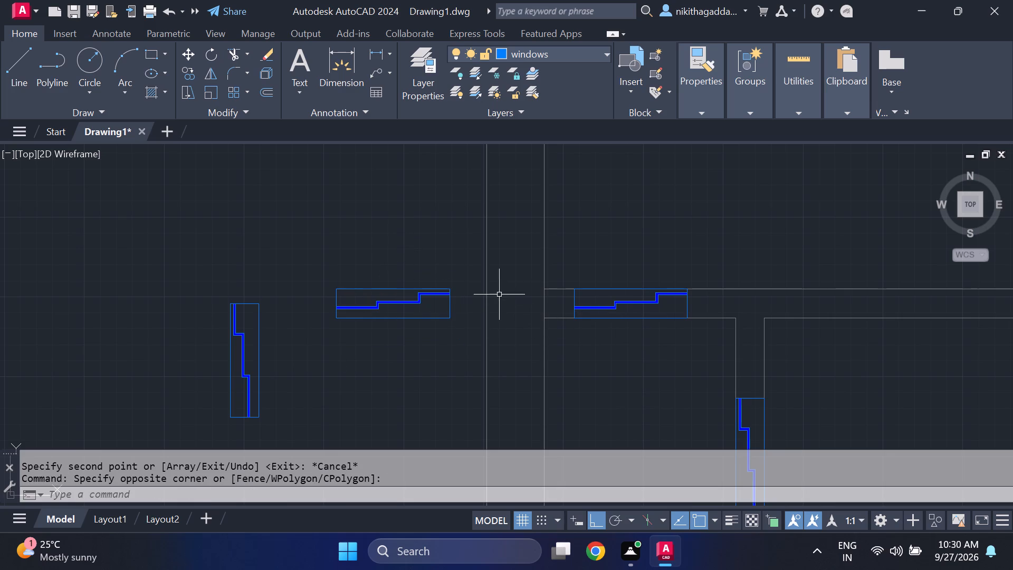
left_click(450, 279)
left_click(301, 343)
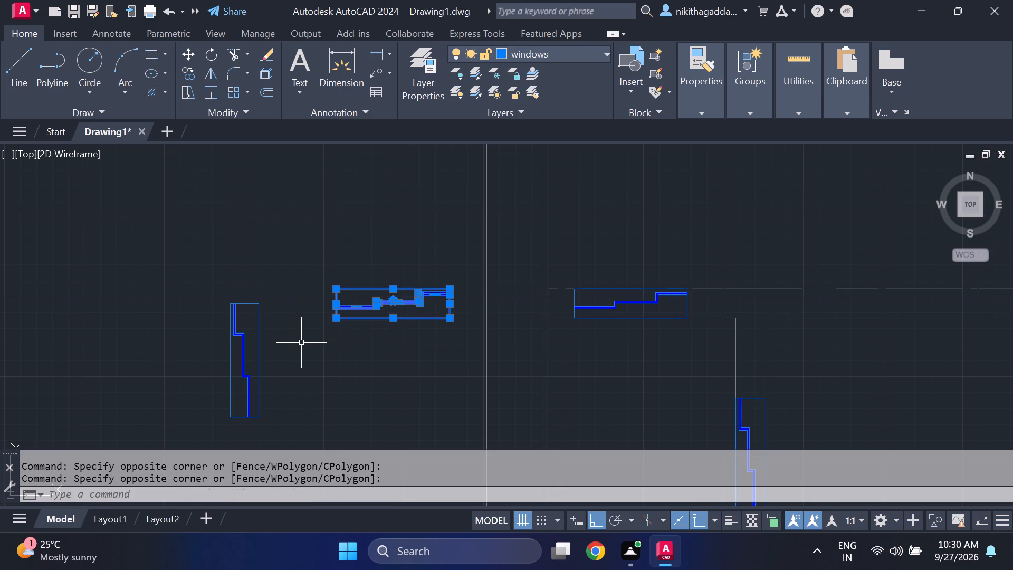
scroll(369, 315, "up", 2)
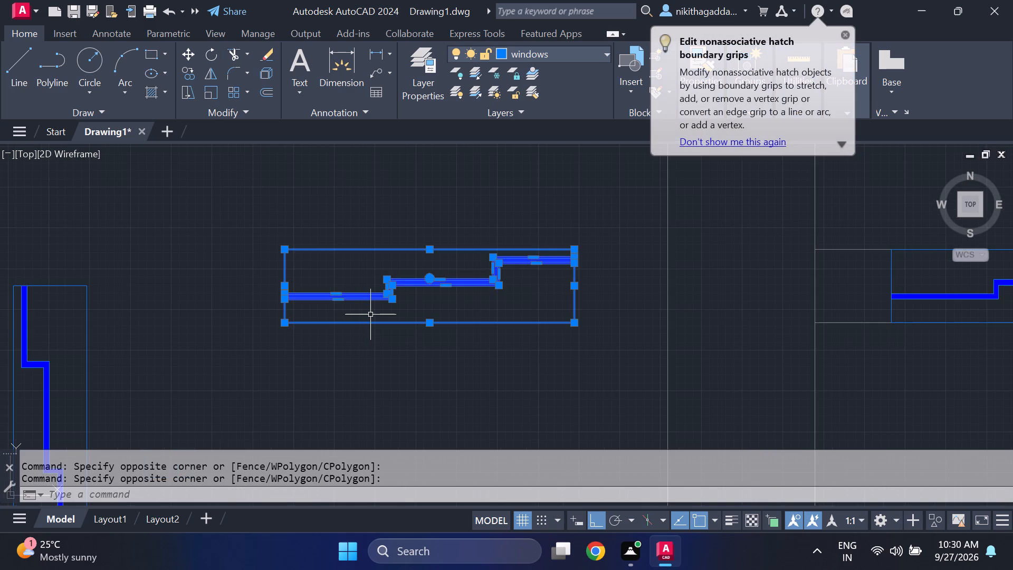
scroll(281, 251, "up", 2)
left_click_drag(453, 332, 450, 337)
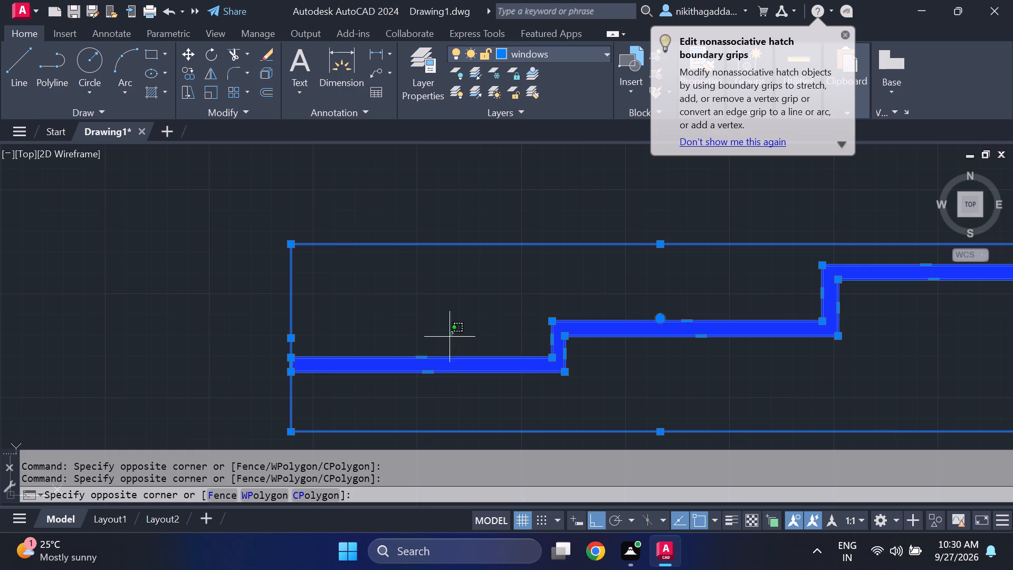
left_click(356, 395)
left_click_drag(711, 309, 706, 314)
left_click(668, 356)
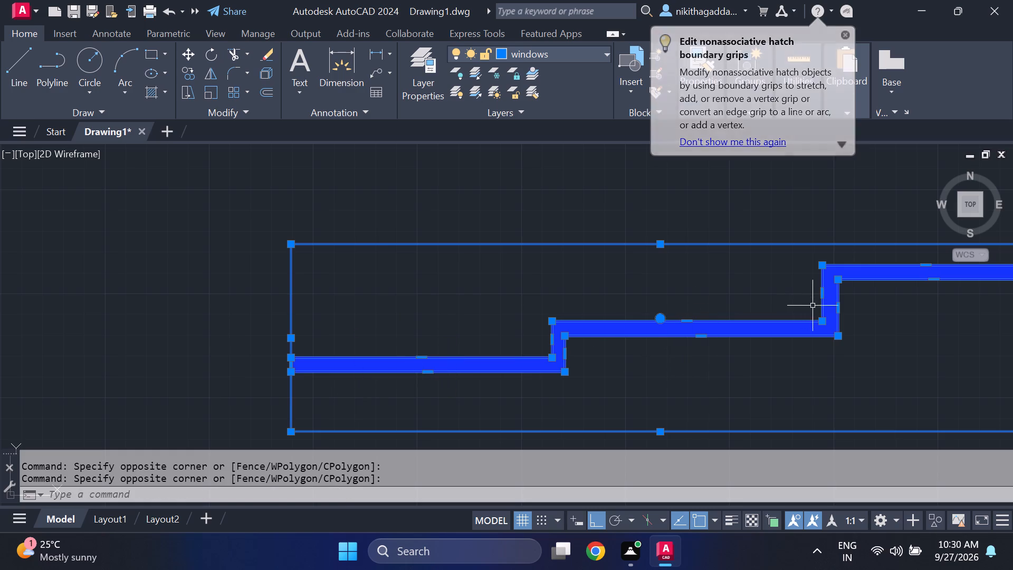
scroll(809, 315, "down", 4)
type("co")
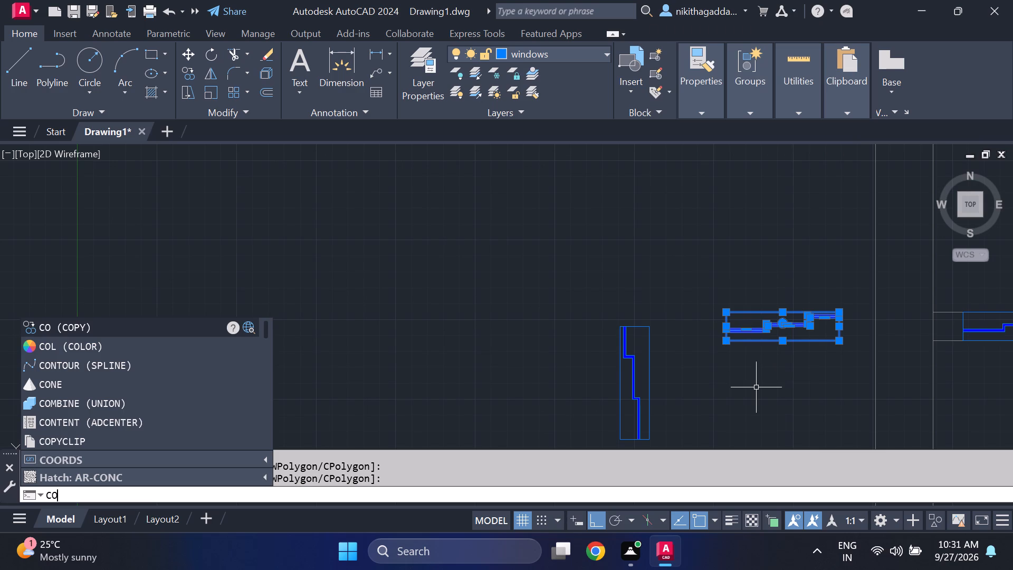
left_click(159, 328)
middle_click_drag(799, 380, 646, 315)
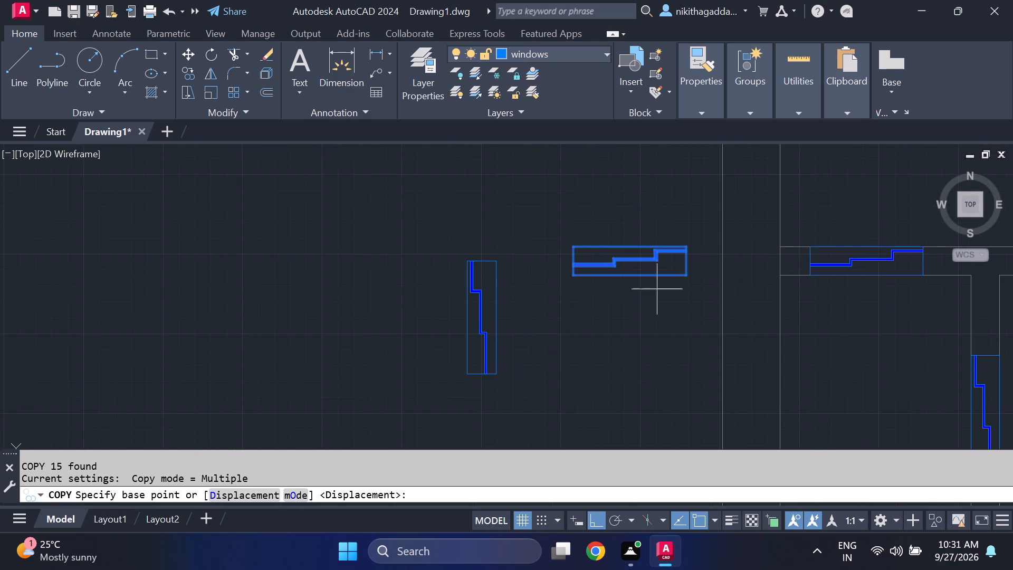
left_click(689, 243)
middle_click_drag(813, 261, 199, 196)
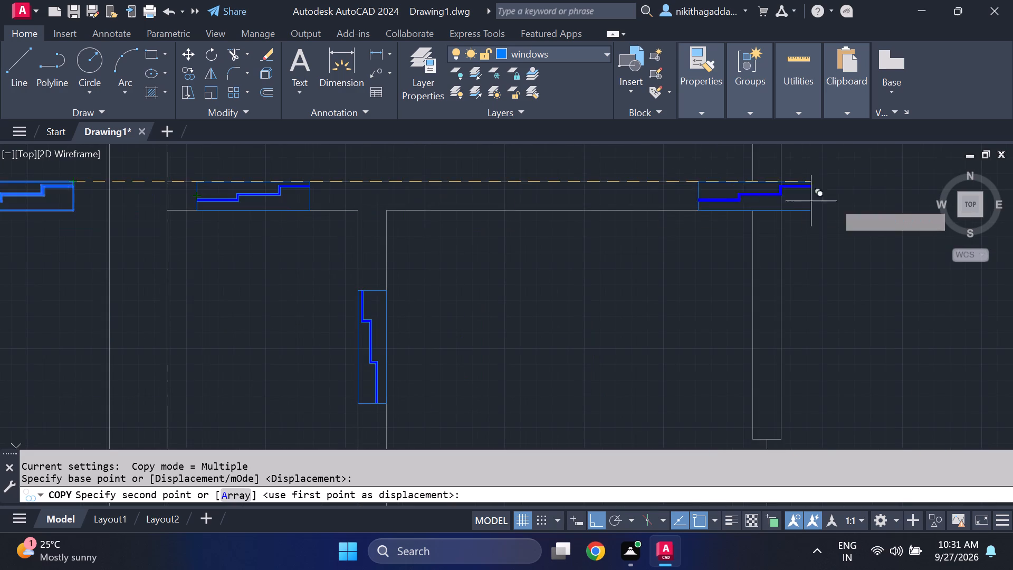
middle_click_drag(899, 197, 290, 295)
scroll(248, 293, "down", 4)
scroll(537, 284, "up", 4)
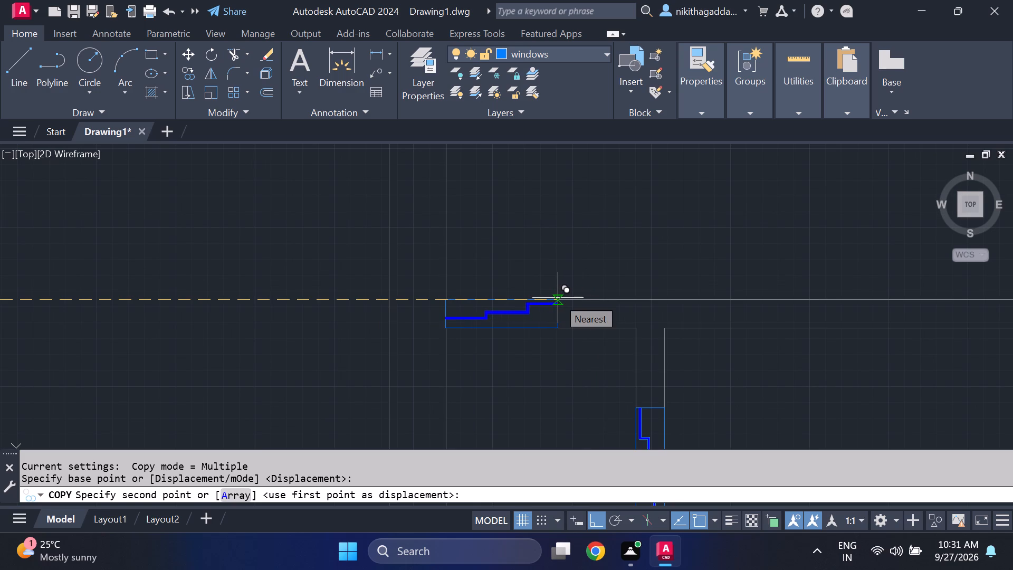
left_click(558, 298)
With Ortho off, copy the same horizontal window into the west plan's lower cross wall, starting at the east face of the vertical partition.
scroll(715, 254, "down", 3)
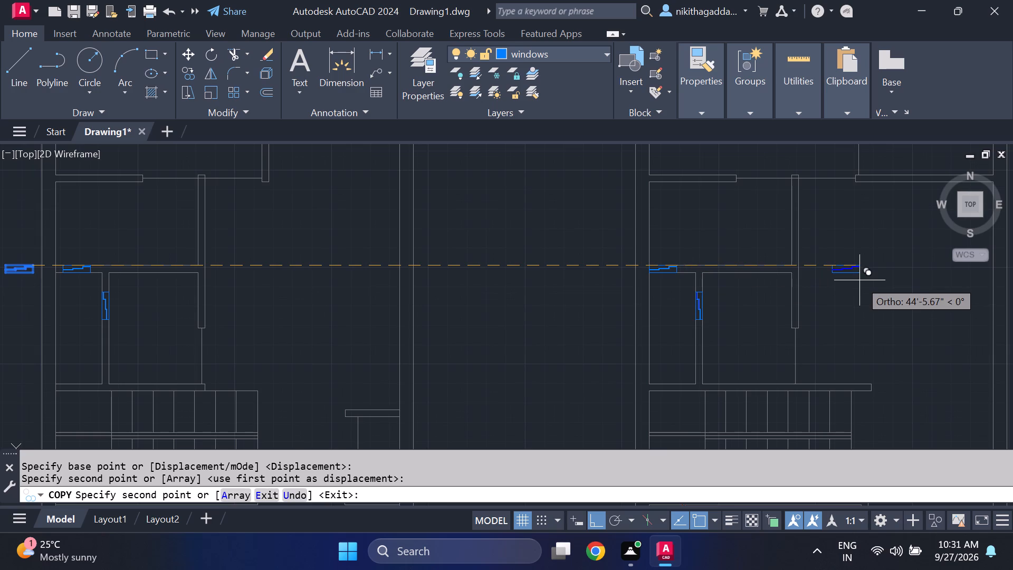
key("F8")
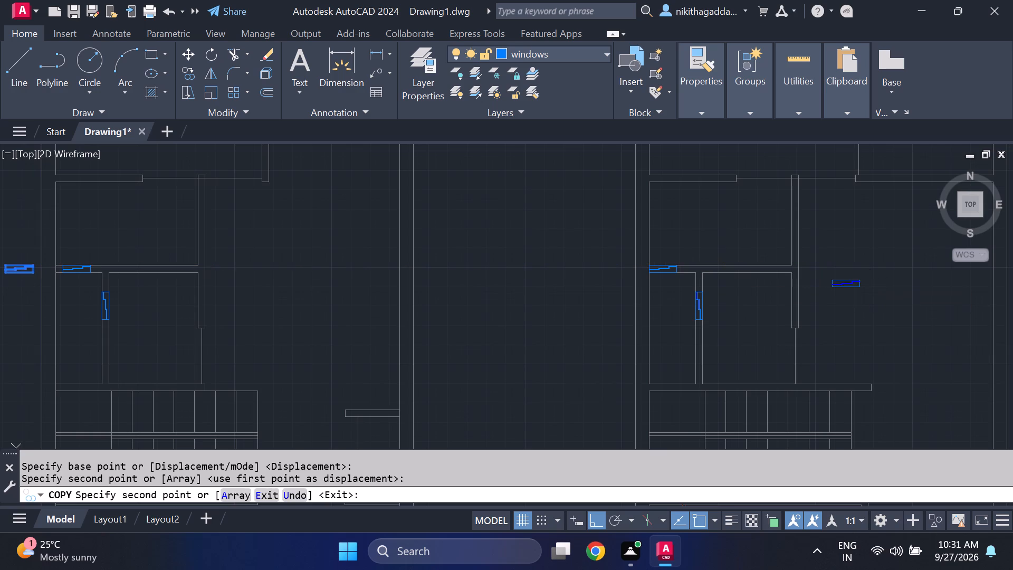
scroll(493, 250, "down", 1)
middle_click_drag(453, 315, 513, 241)
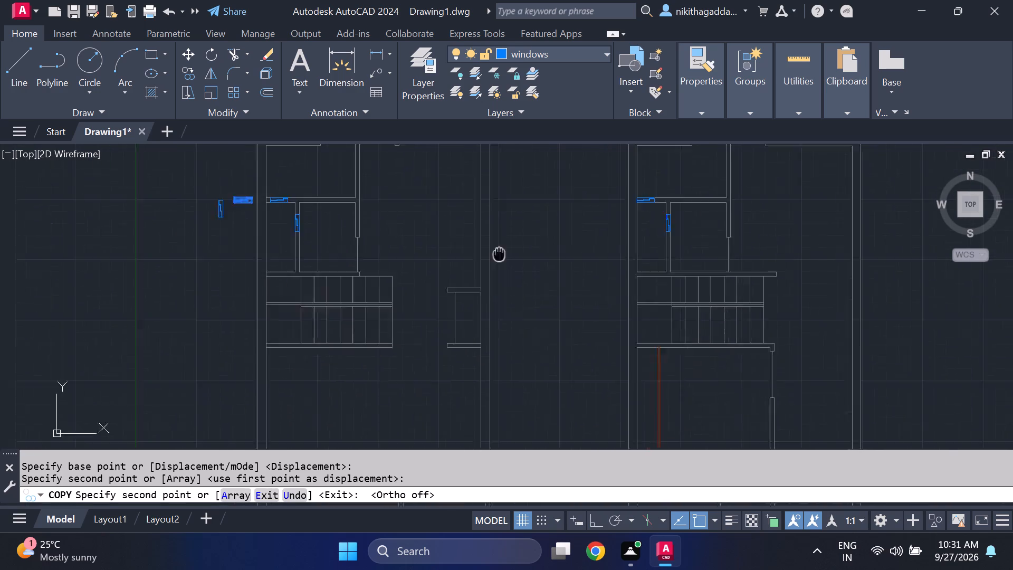
middle_click_drag(513, 241, 566, 149)
scroll(480, 352, "up", 3)
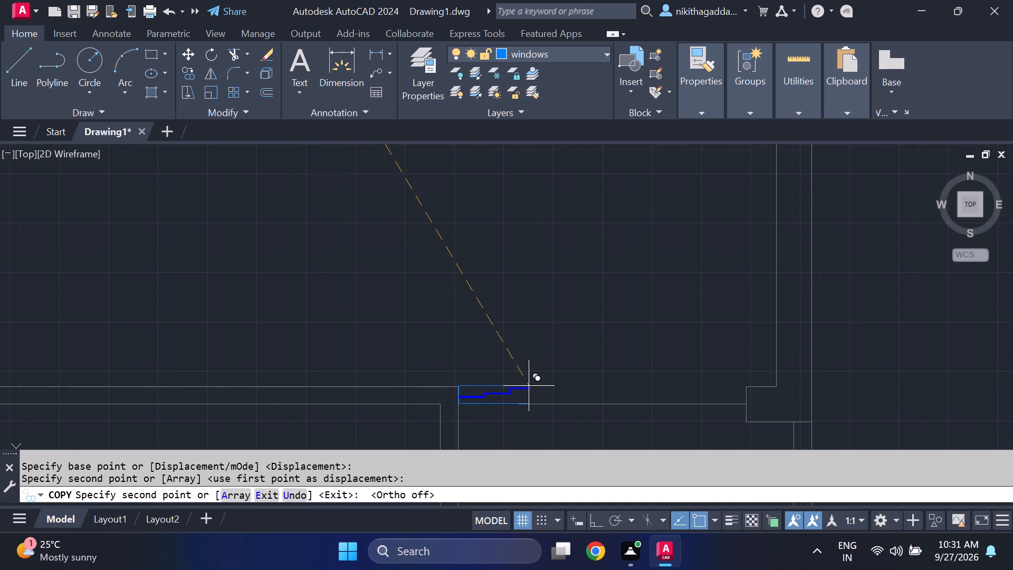
scroll(529, 386, "up", 2)
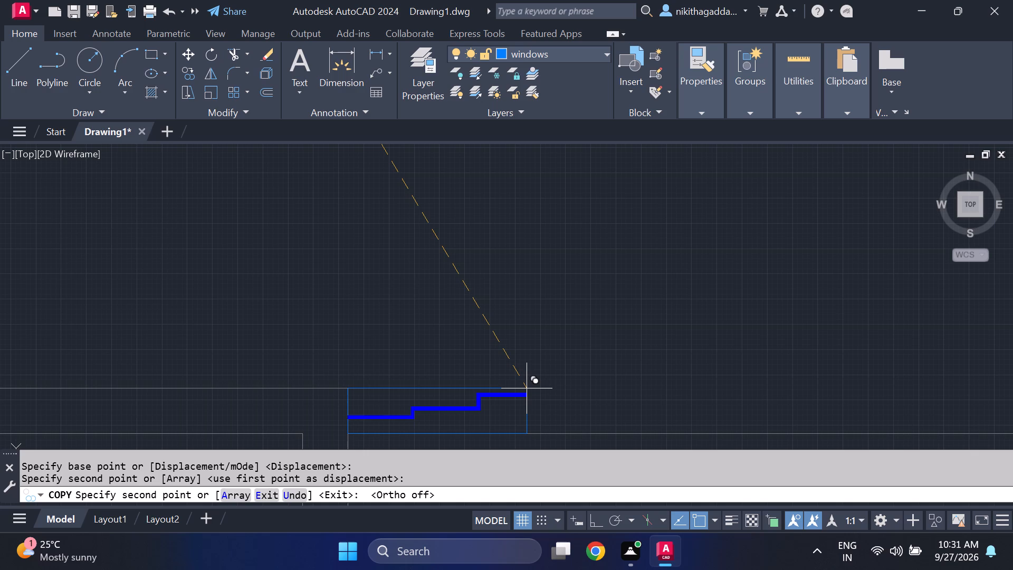
left_click(527, 388)
scroll(680, 331, "down", 3)
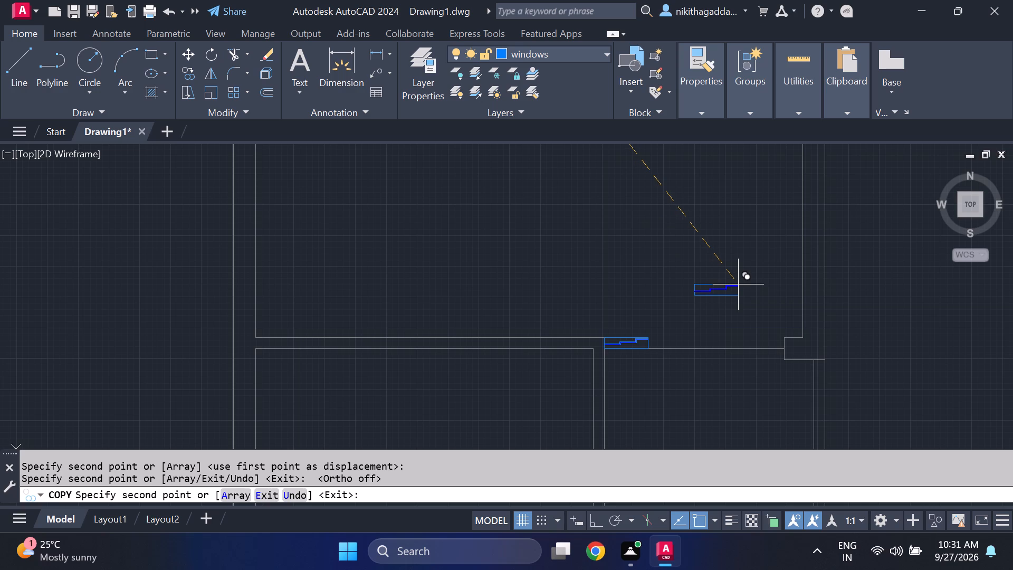
key("Escape")
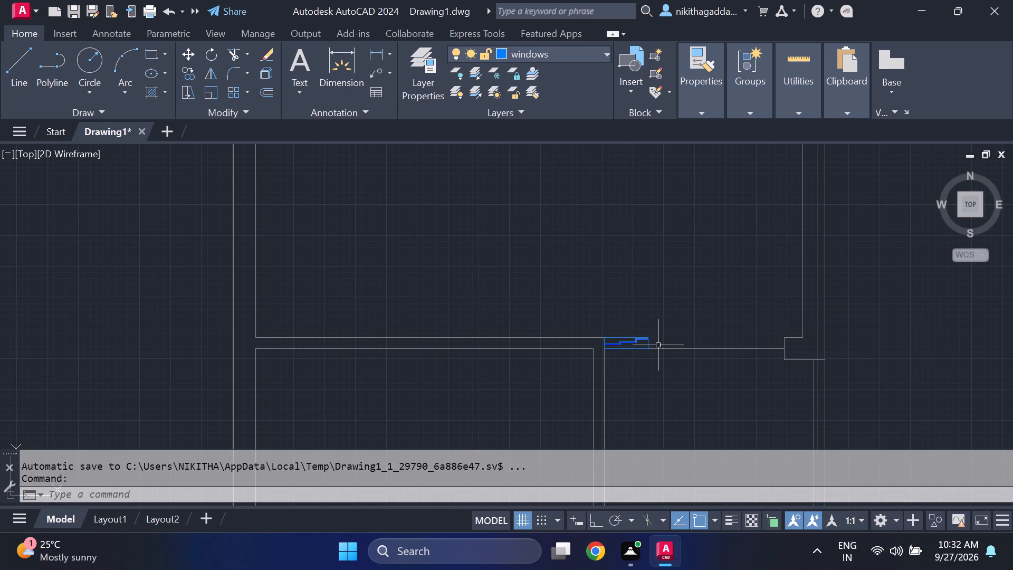
Erase the opening line running from the new lower window east to the wall pier in the west plan.
scroll(697, 354, "up", 1)
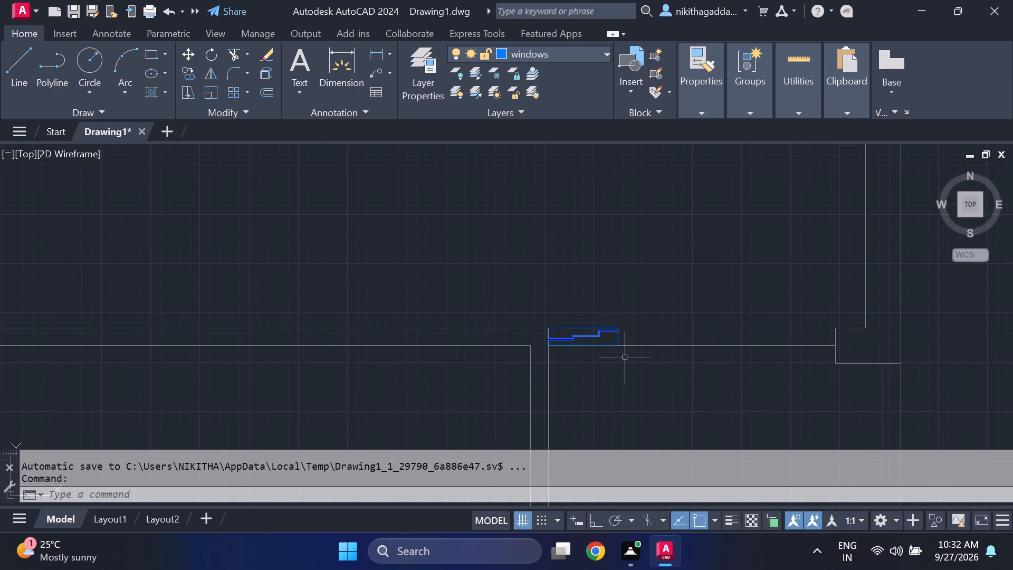
scroll(595, 353, "down", 1)
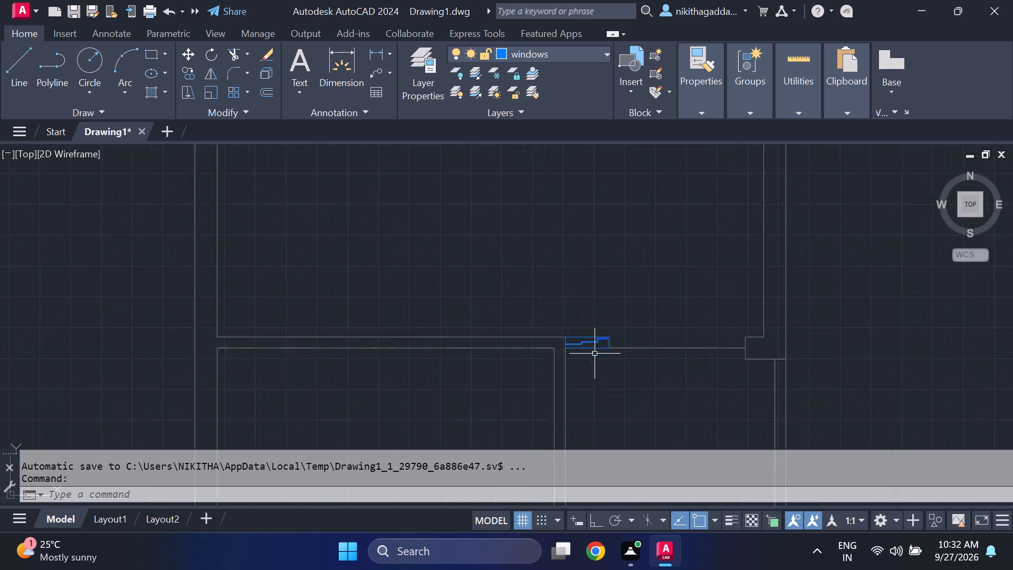
scroll(595, 354, "down", 1)
scroll(678, 393, "down", 3)
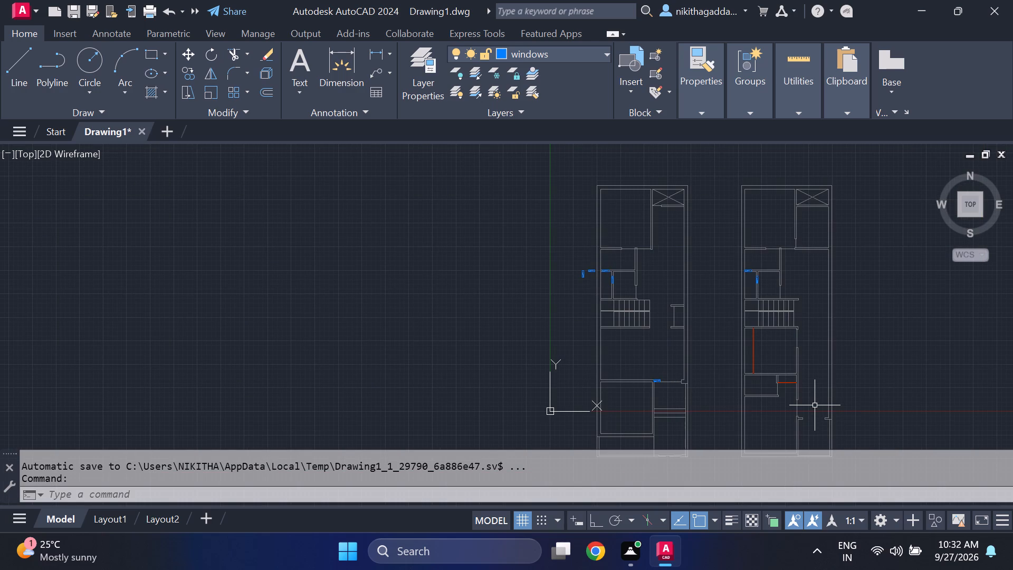
scroll(701, 388, "up", 3)
scroll(629, 385, "up", 2)
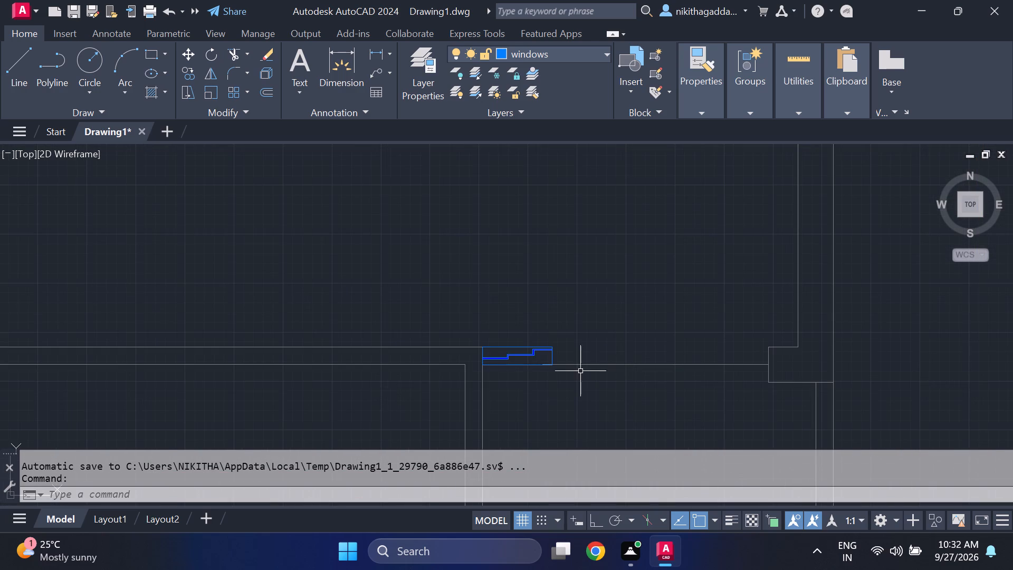
left_click(586, 364)
key("Delete")
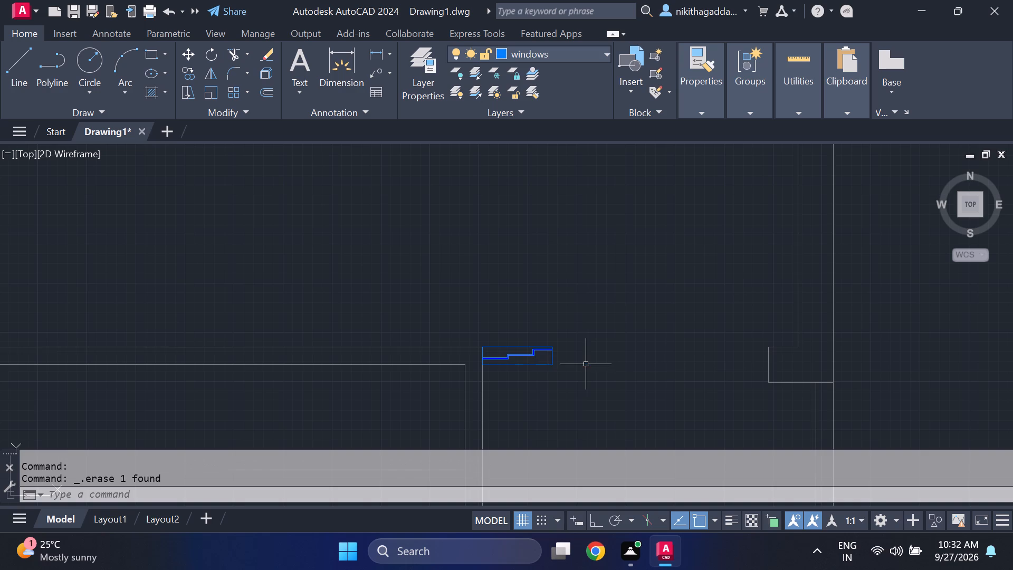
On the walls layer, draw a horizontal line from the midpoint of the lower window's east edge to the west face of the pier.
left_click(592, 60)
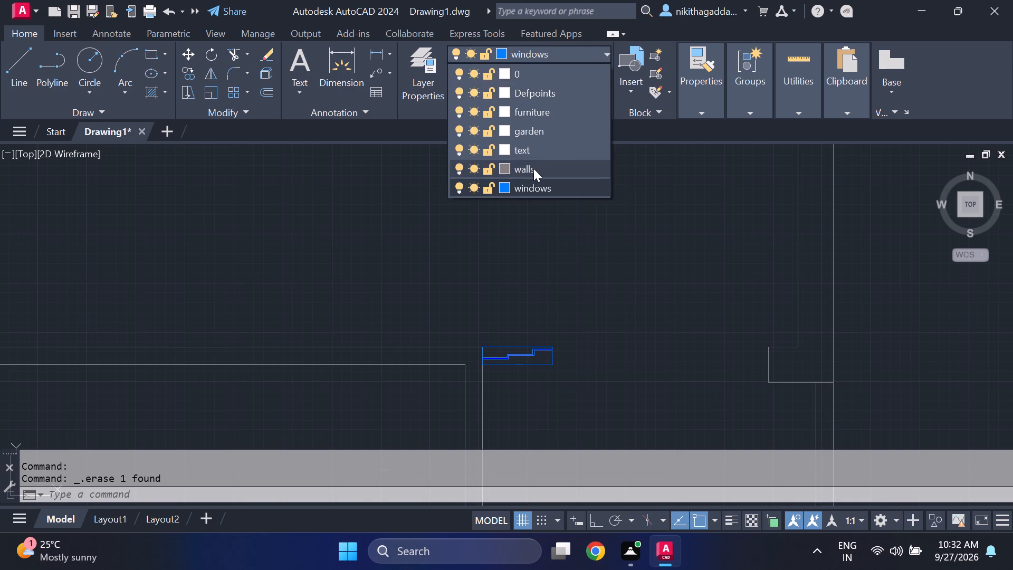
left_click(533, 168)
key("l")
key("Return")
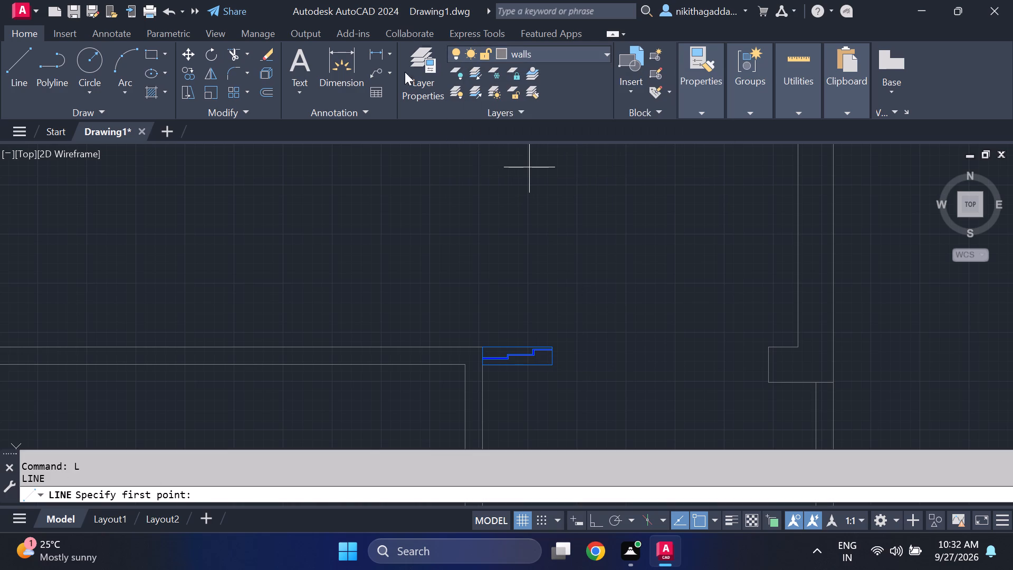
left_click(550, 360)
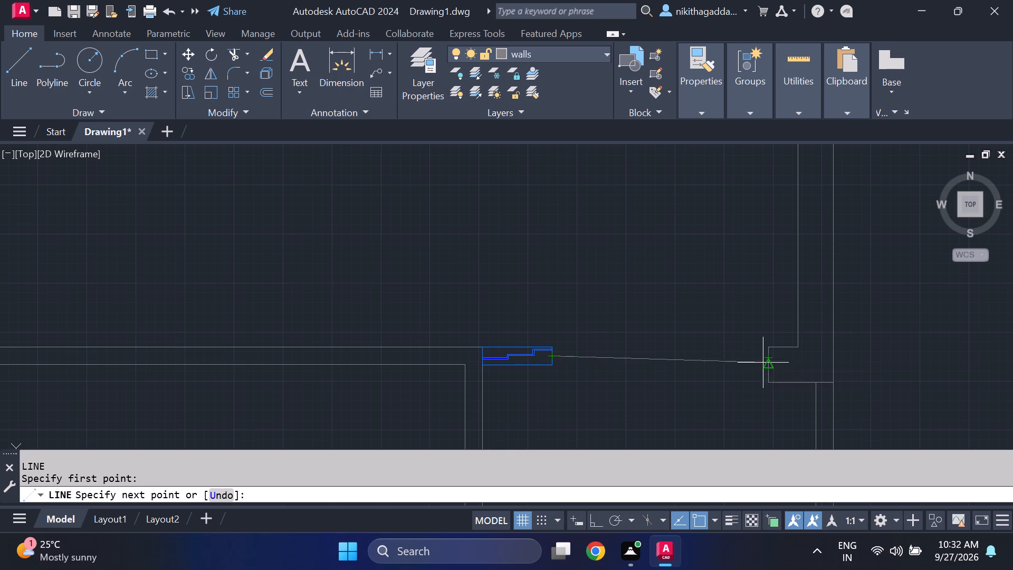
left_click(768, 360)
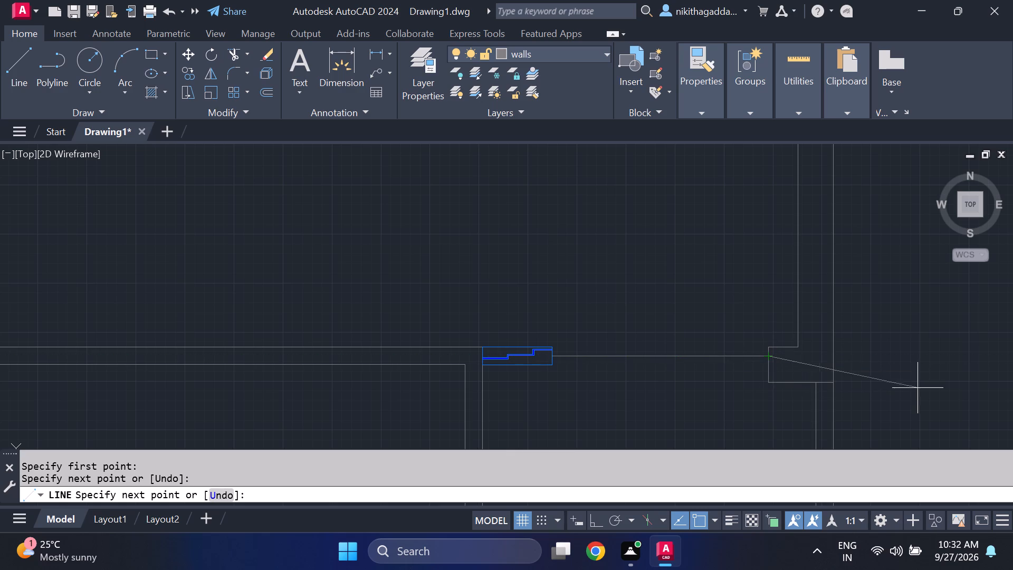
key("Escape")
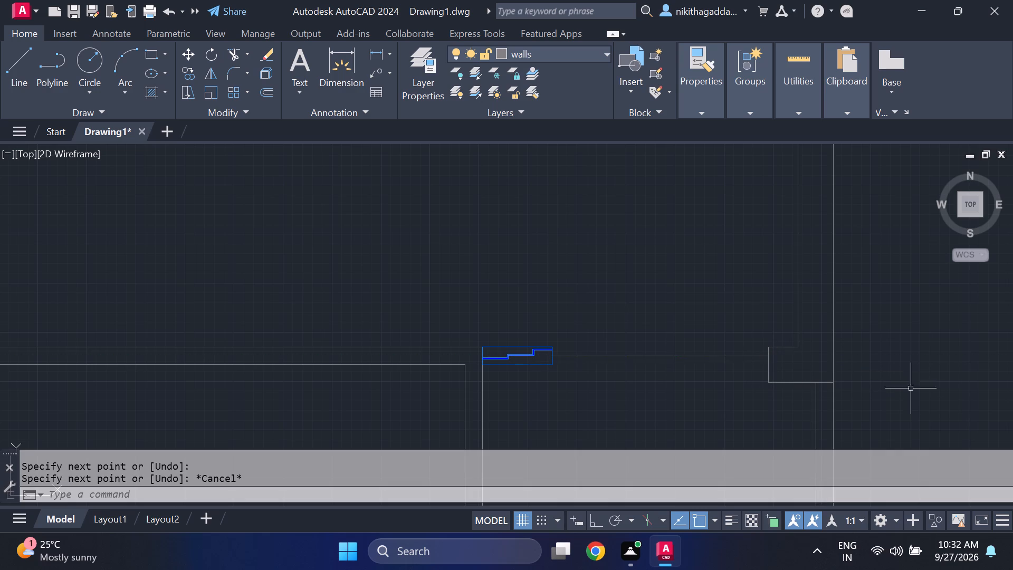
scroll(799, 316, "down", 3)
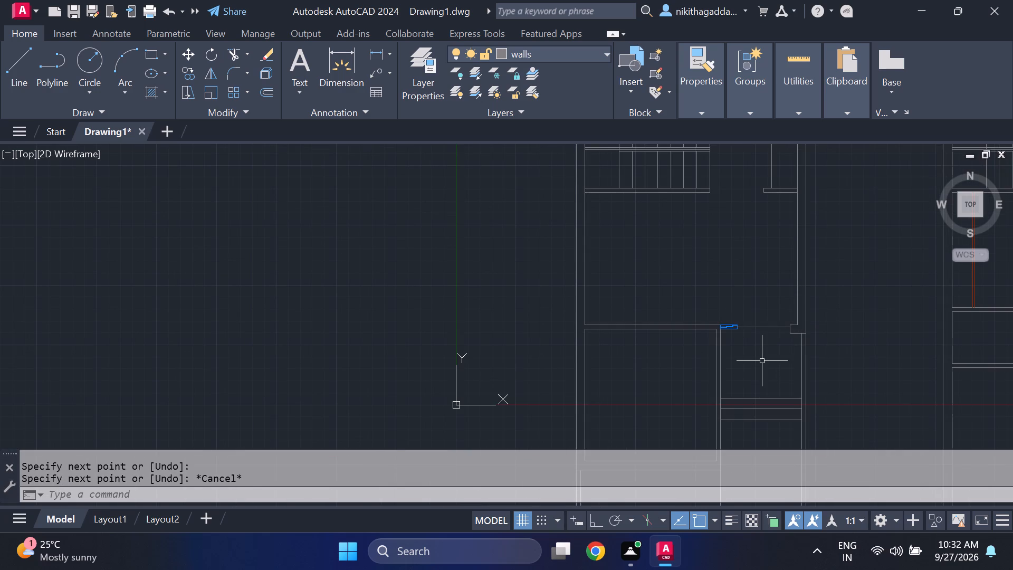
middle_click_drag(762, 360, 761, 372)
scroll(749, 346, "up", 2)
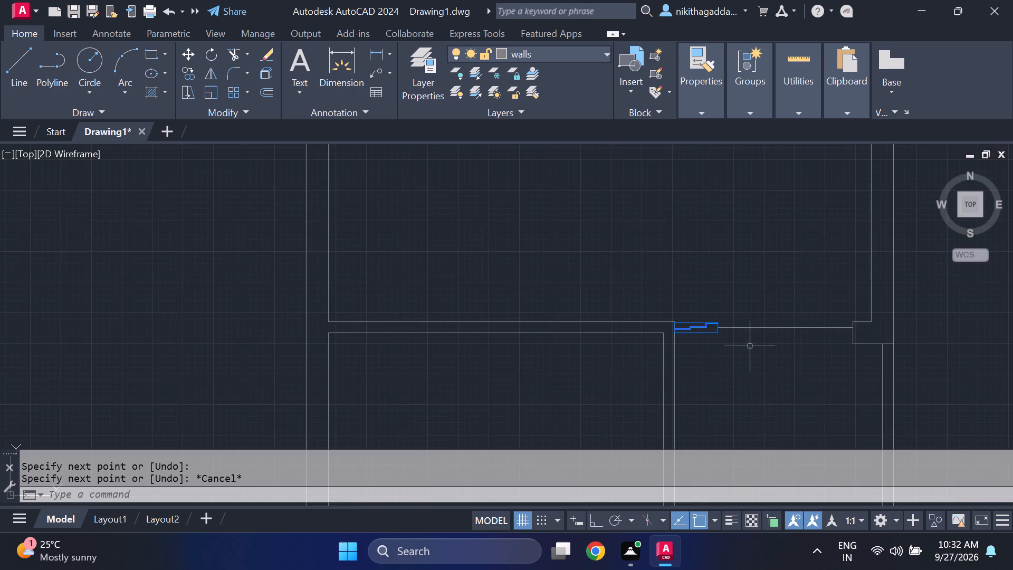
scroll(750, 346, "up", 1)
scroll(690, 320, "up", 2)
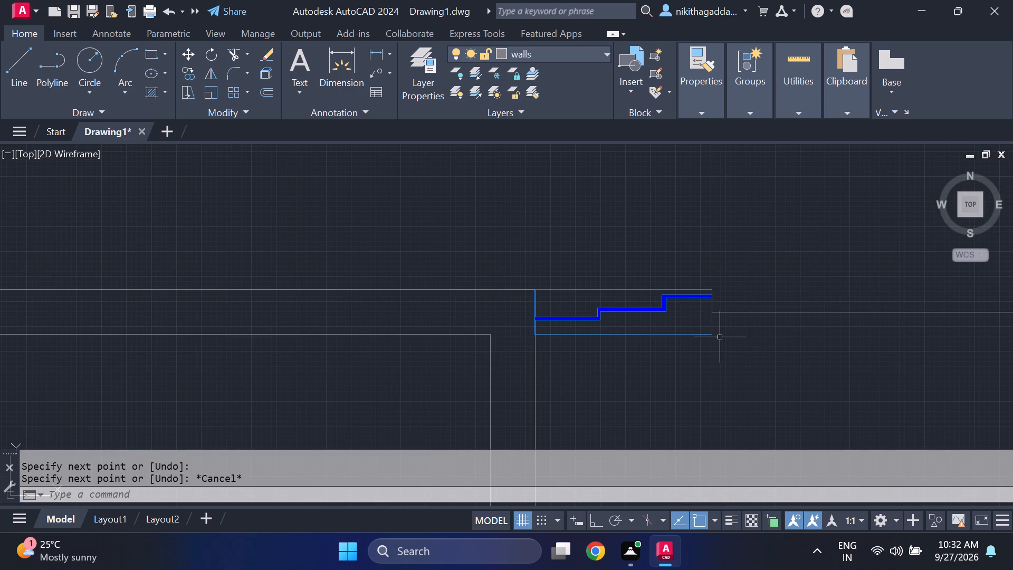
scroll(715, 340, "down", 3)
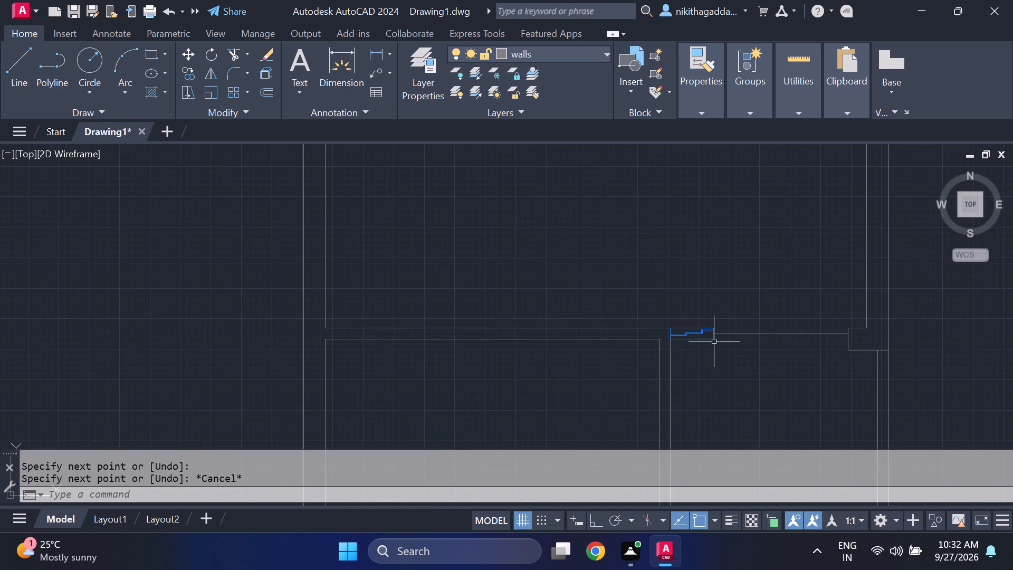
On the windows layer, draw a rectangular window outline over the short wall below the crossed shaft in the west plan, ending at the outer wall.
scroll(732, 328, "down", 3)
middle_click_drag(721, 269, 636, 258)
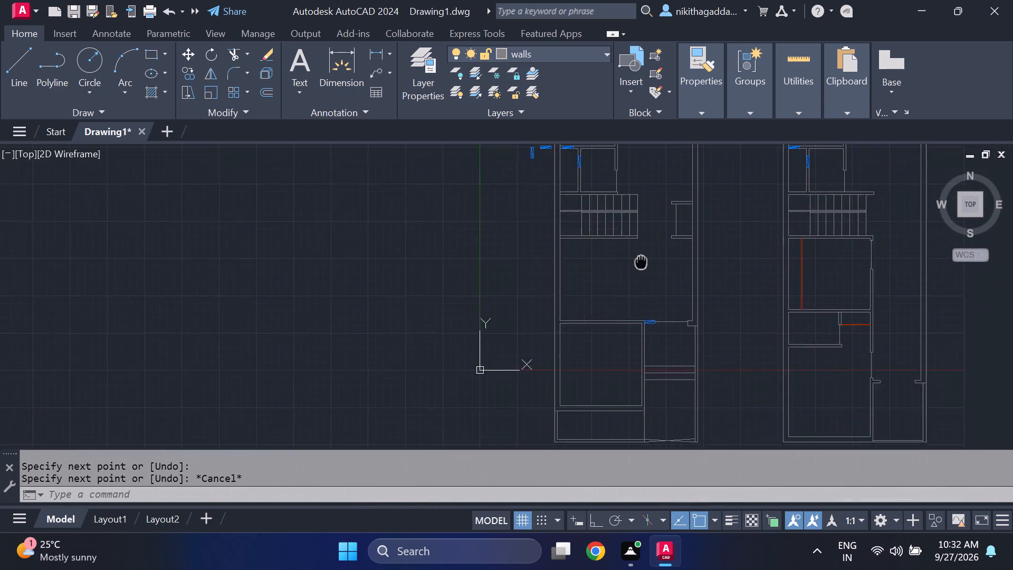
middle_click_drag(636, 258, 610, 242)
middle_click_drag(613, 244, 614, 312)
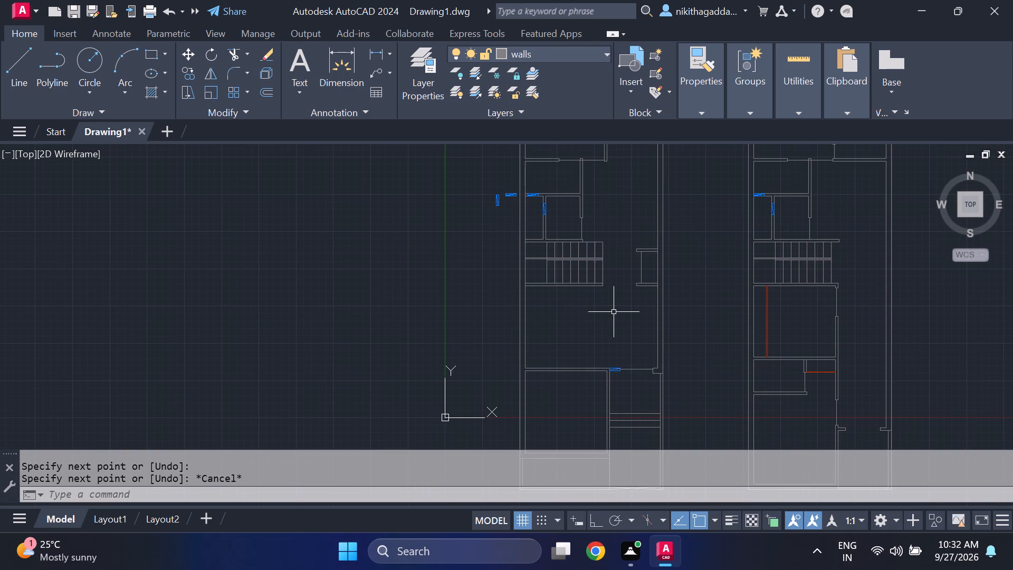
middle_click_drag(623, 321, 629, 279)
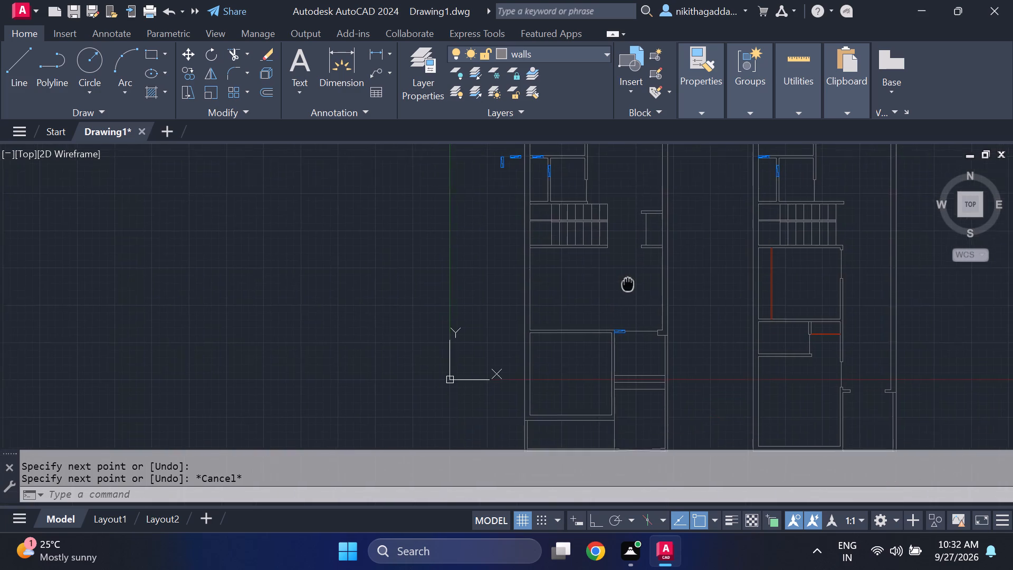
middle_click_drag(629, 279, 639, 250)
middle_click_drag(637, 254, 610, 380)
middle_click_drag(618, 237, 625, 289)
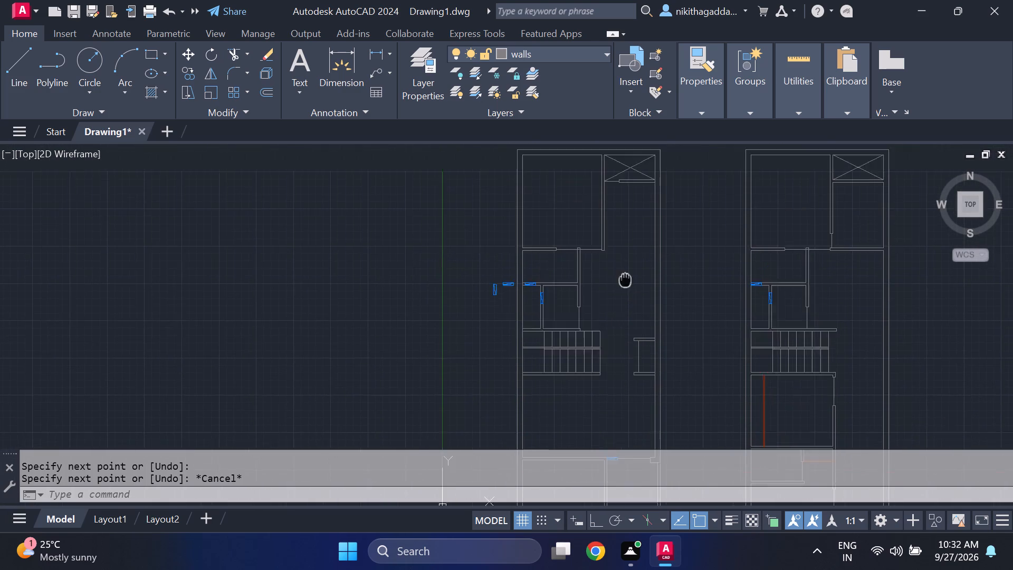
middle_click_drag(625, 289, 623, 303)
left_click(581, 52)
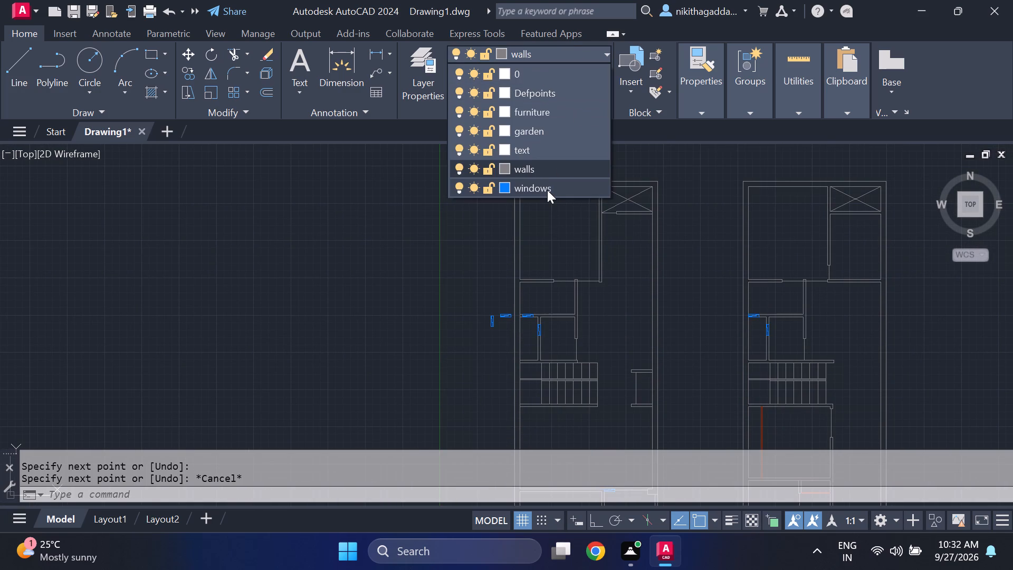
left_click(547, 190)
key("l")
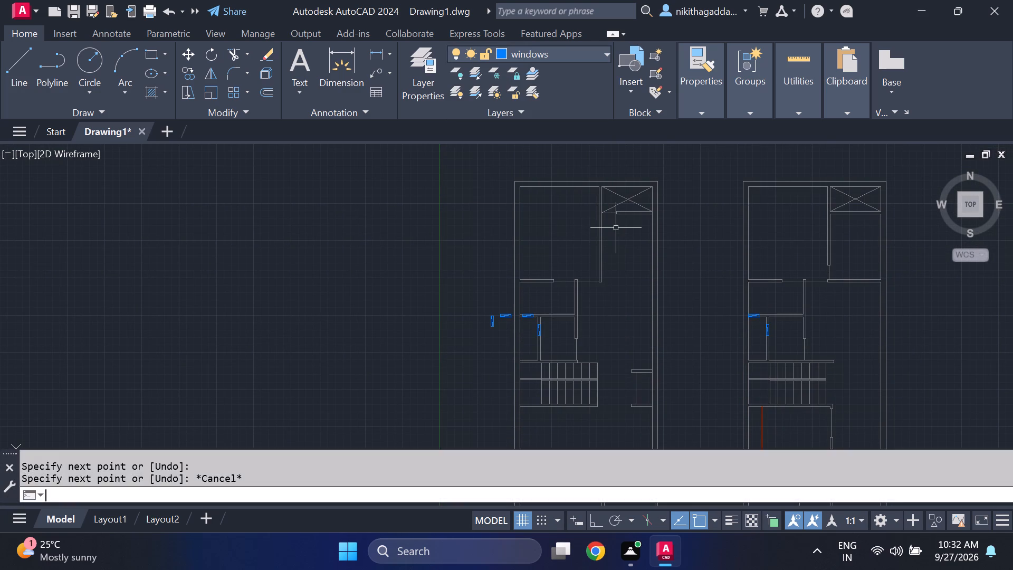
key("Return")
middle_click_drag(609, 215, 571, 266)
middle_click(571, 266)
scroll(591, 245, "up", 2)
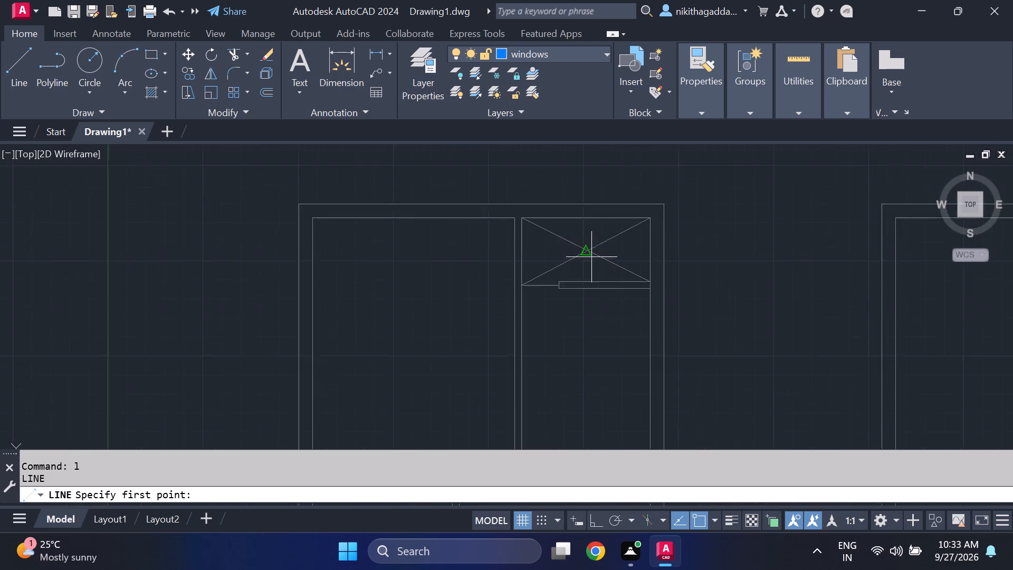
scroll(591, 258, "up", 1)
scroll(599, 334, "up", 1)
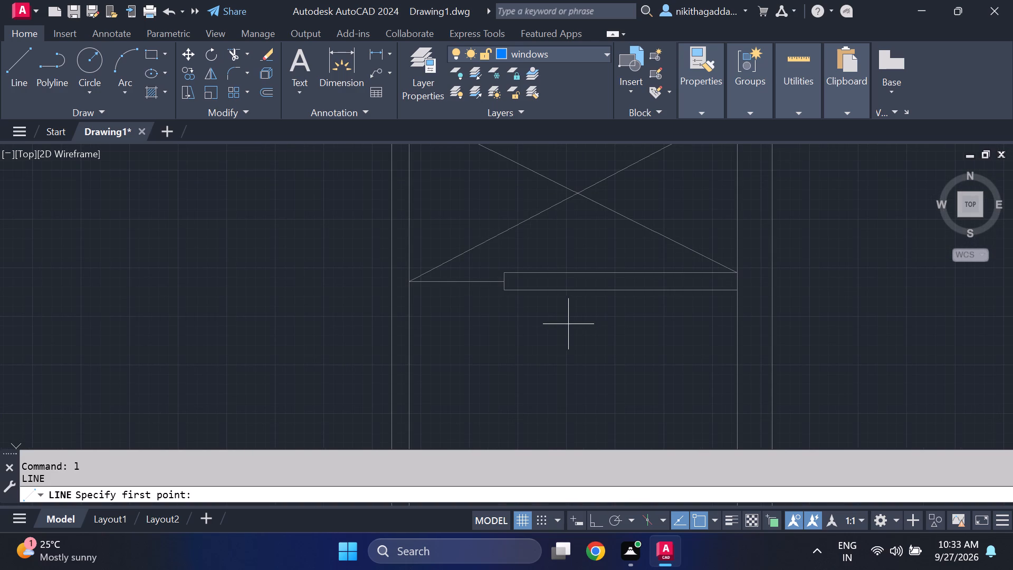
left_click(520, 274)
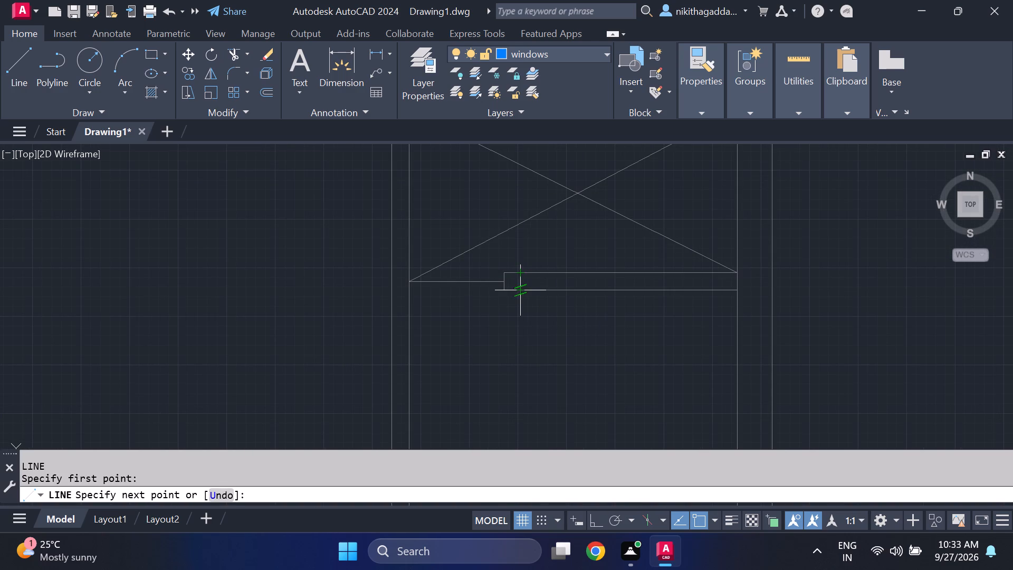
left_click(520, 290)
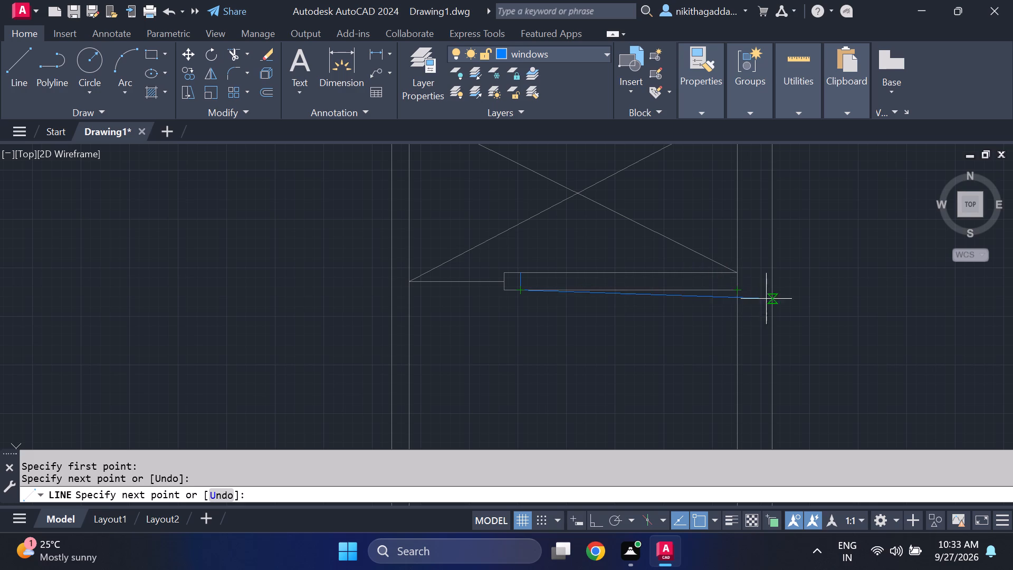
left_click(739, 287)
left_click(737, 273)
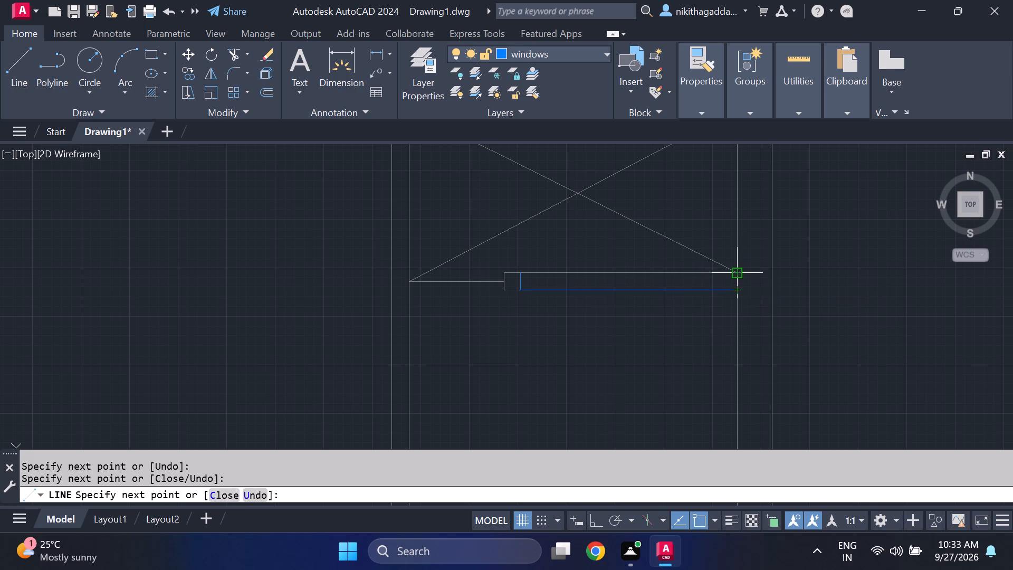
left_click(523, 273)
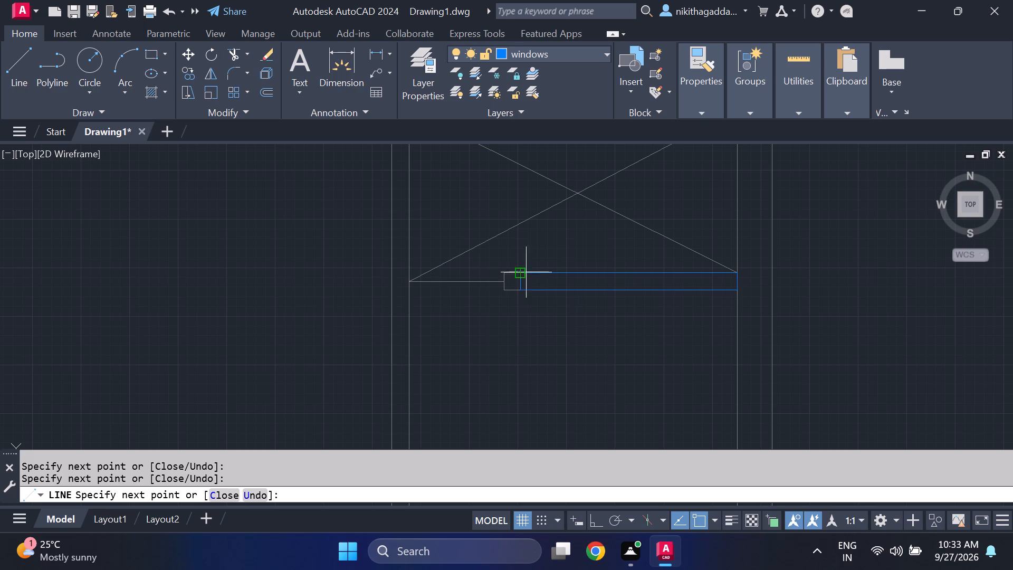
key("Escape")
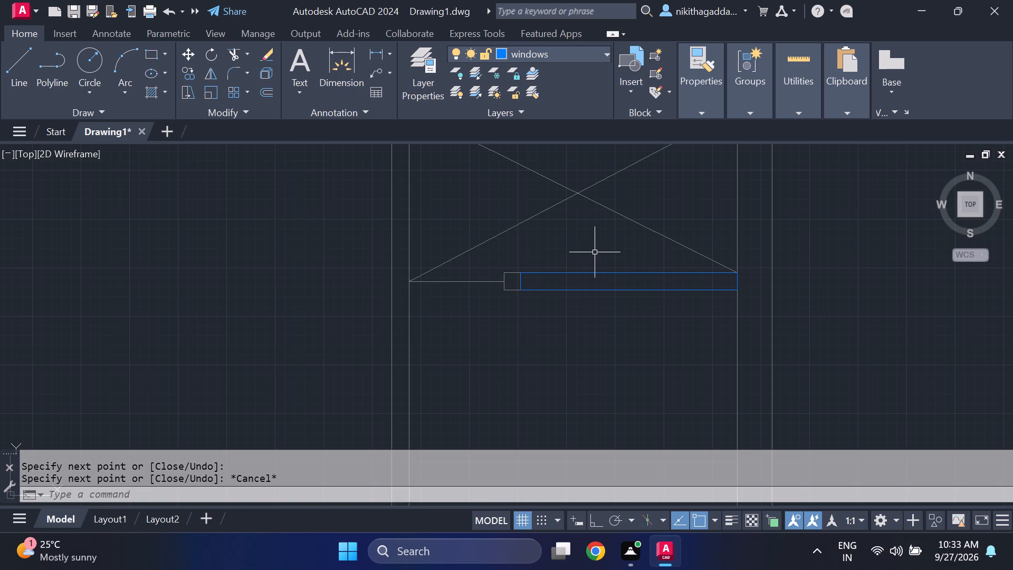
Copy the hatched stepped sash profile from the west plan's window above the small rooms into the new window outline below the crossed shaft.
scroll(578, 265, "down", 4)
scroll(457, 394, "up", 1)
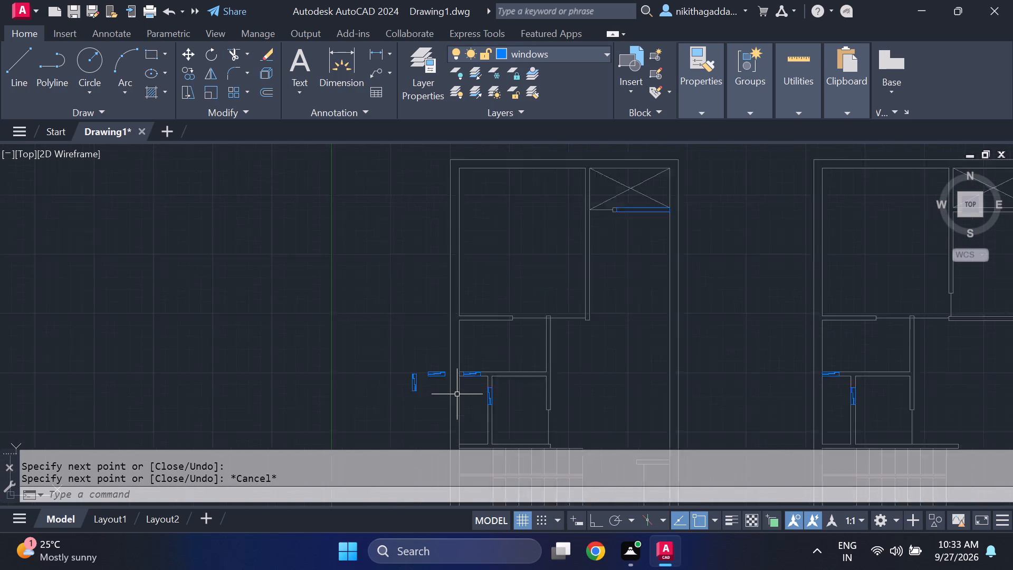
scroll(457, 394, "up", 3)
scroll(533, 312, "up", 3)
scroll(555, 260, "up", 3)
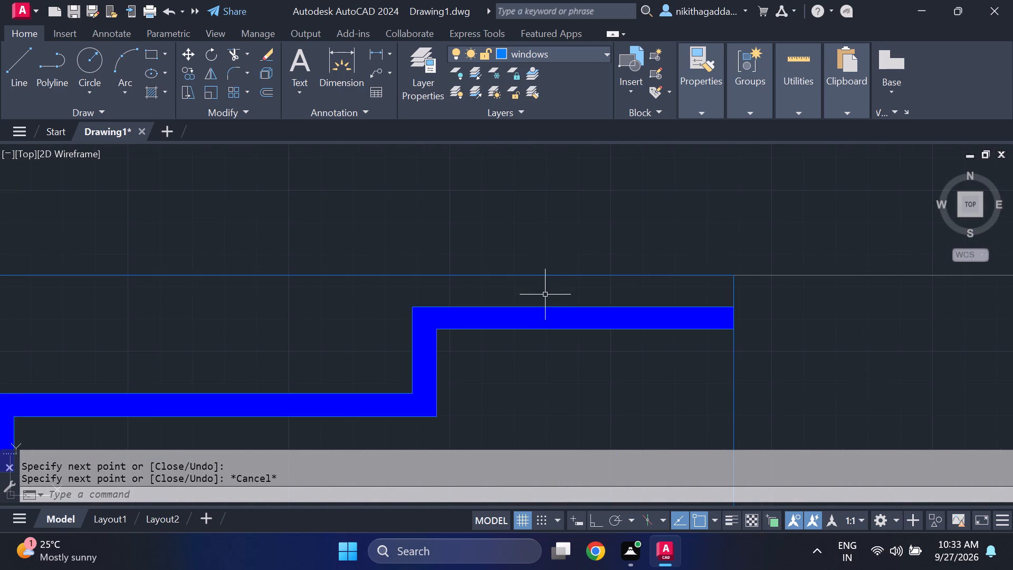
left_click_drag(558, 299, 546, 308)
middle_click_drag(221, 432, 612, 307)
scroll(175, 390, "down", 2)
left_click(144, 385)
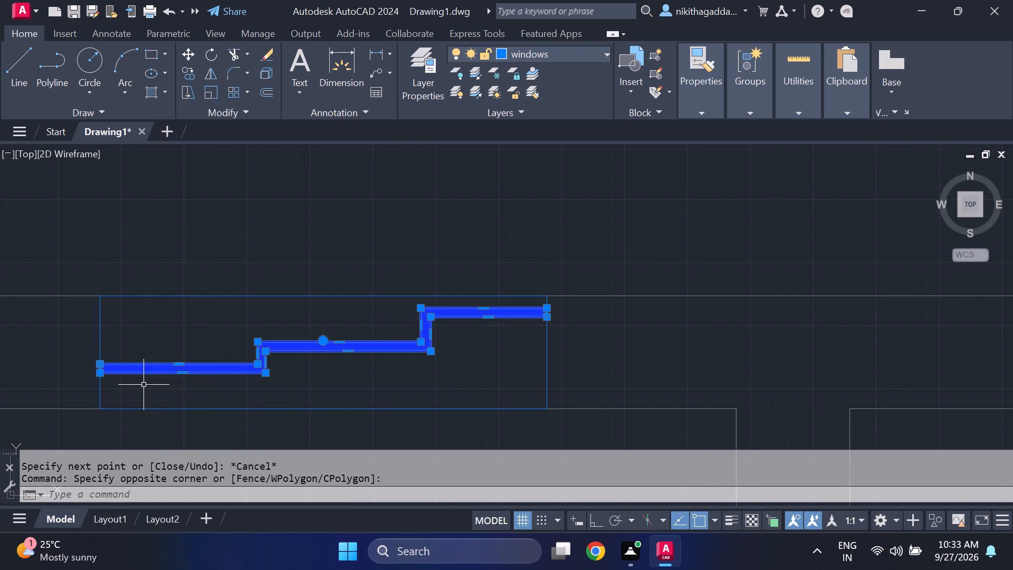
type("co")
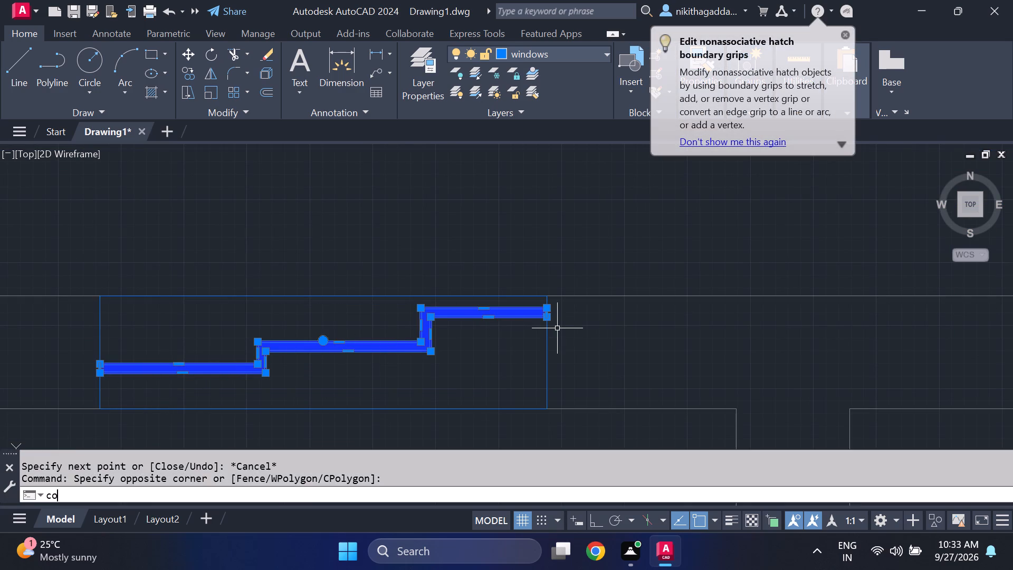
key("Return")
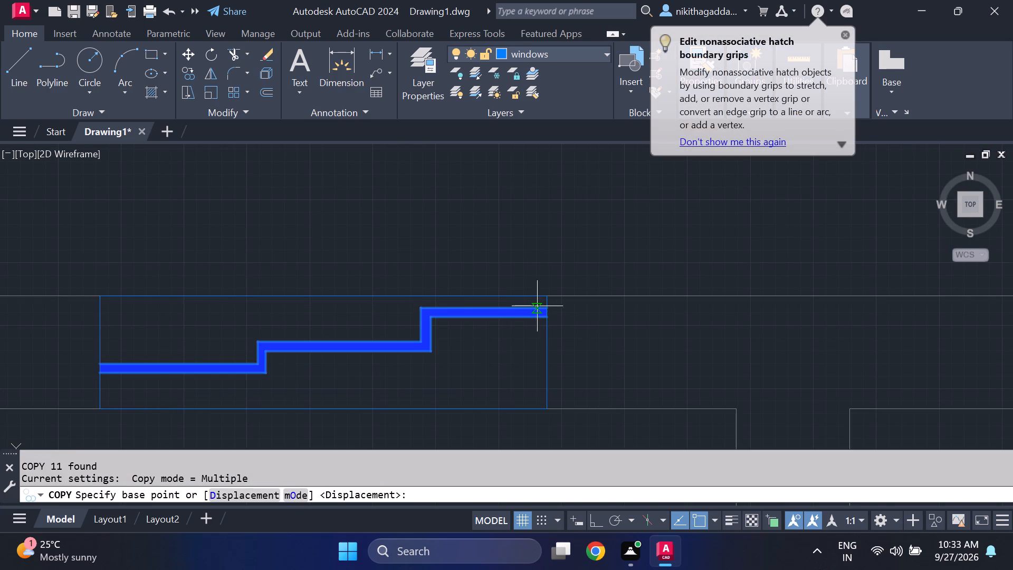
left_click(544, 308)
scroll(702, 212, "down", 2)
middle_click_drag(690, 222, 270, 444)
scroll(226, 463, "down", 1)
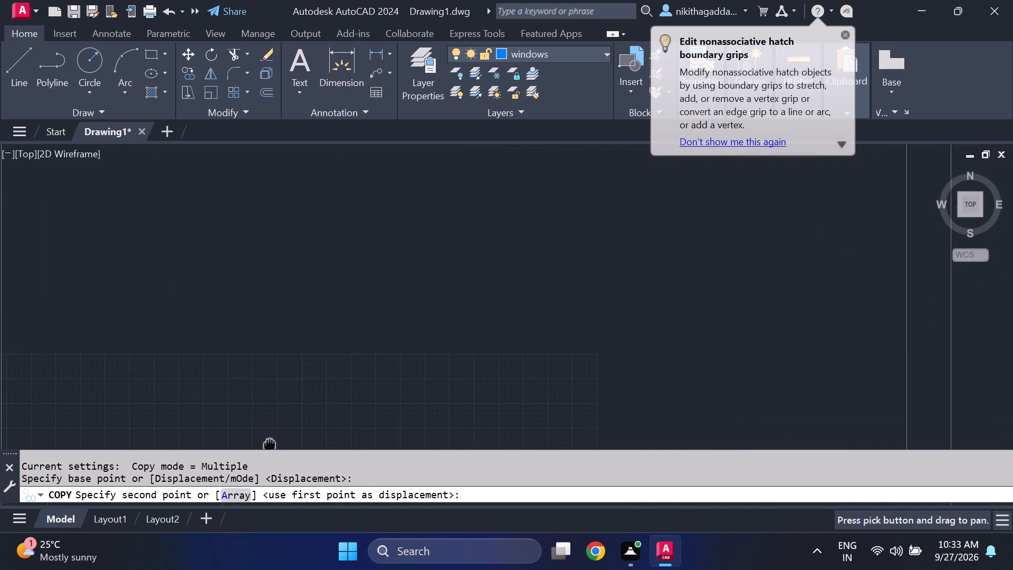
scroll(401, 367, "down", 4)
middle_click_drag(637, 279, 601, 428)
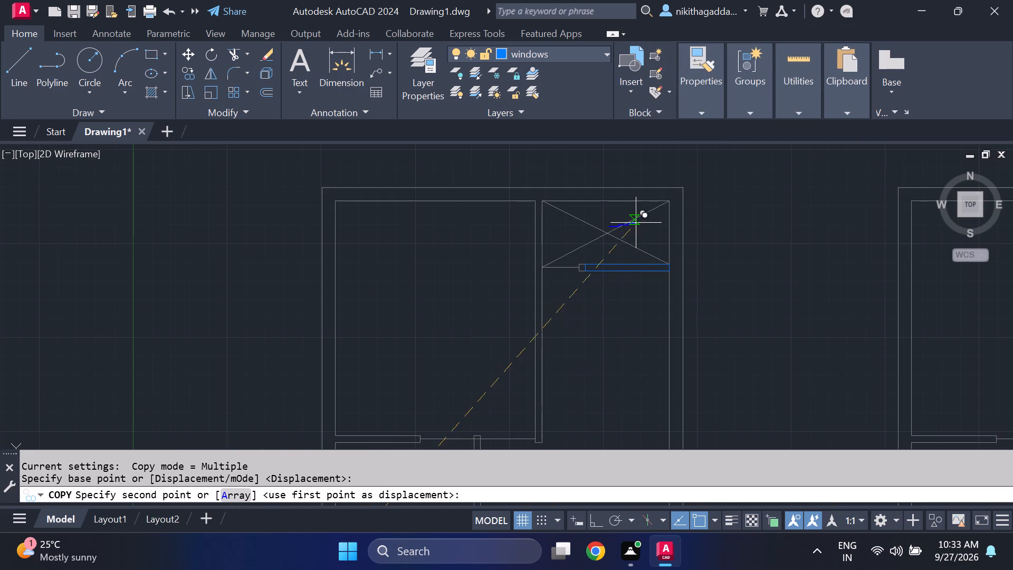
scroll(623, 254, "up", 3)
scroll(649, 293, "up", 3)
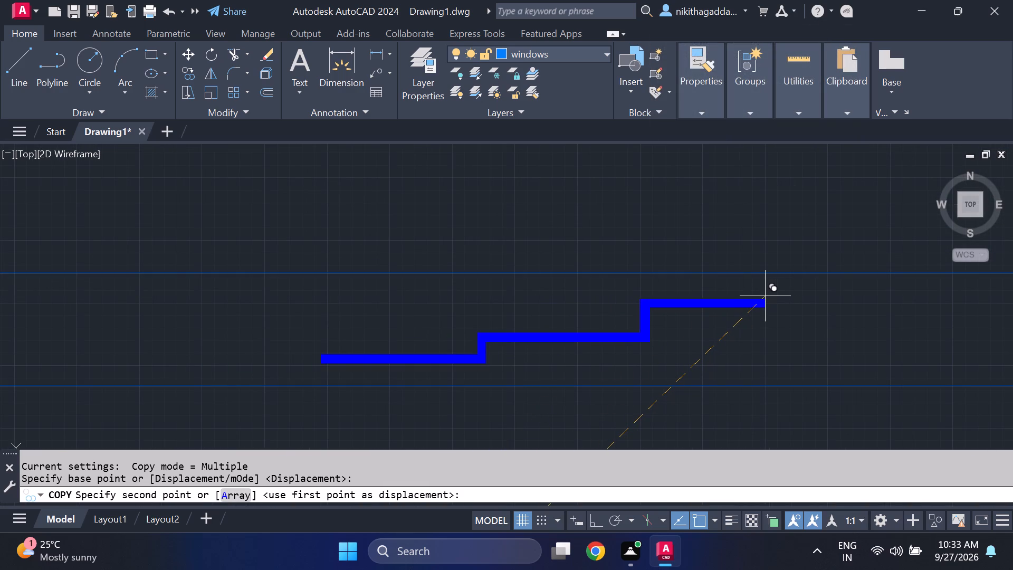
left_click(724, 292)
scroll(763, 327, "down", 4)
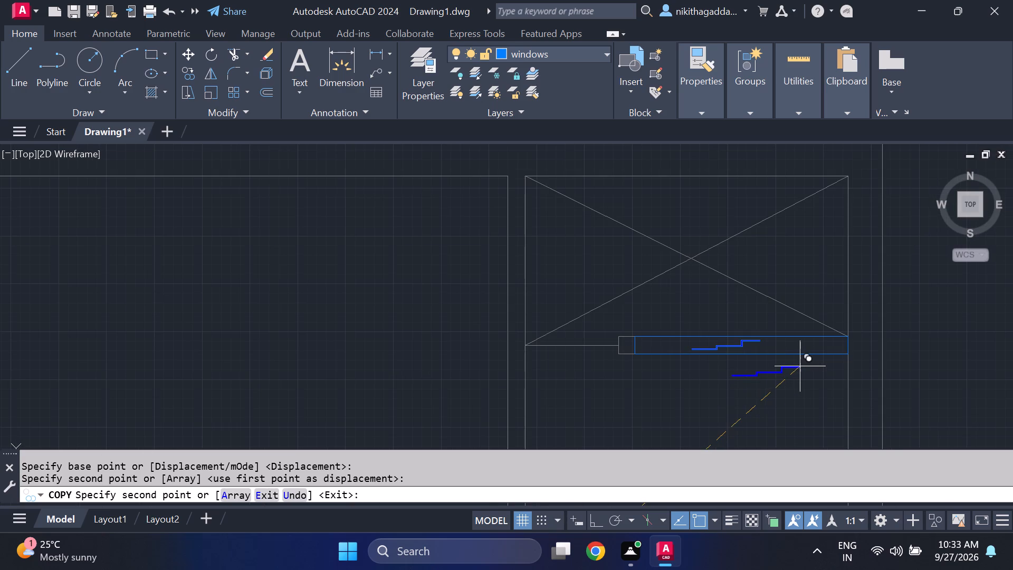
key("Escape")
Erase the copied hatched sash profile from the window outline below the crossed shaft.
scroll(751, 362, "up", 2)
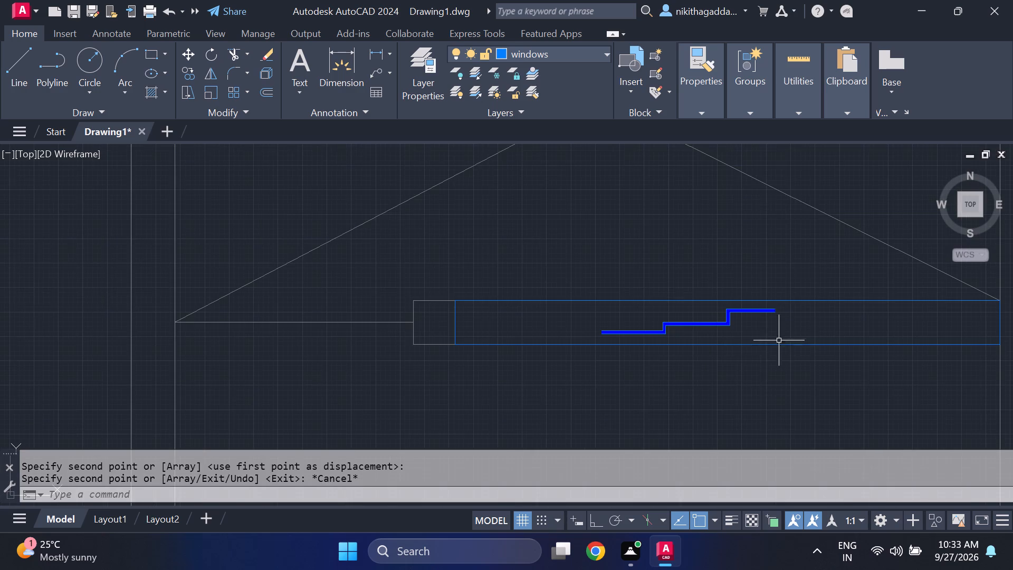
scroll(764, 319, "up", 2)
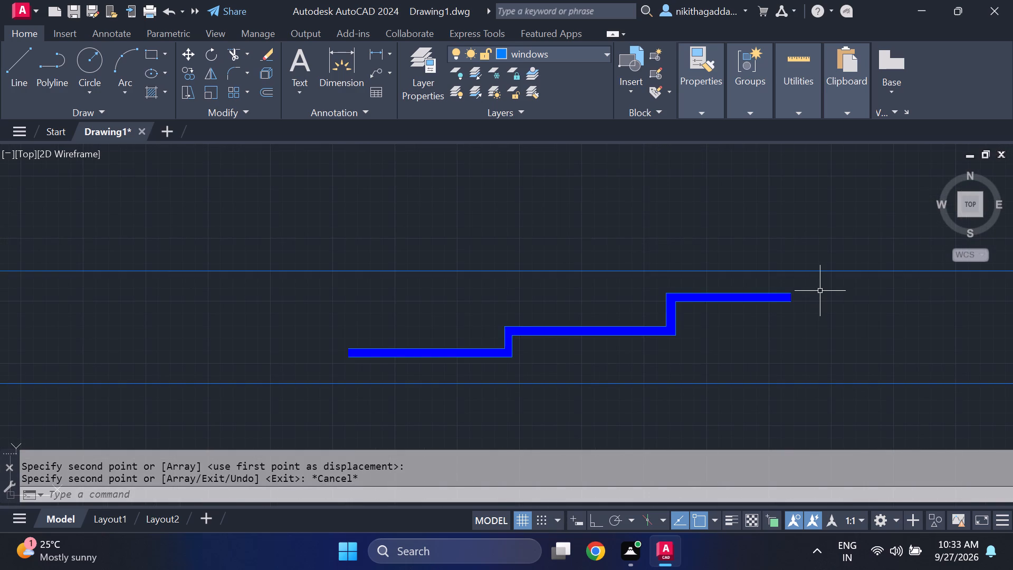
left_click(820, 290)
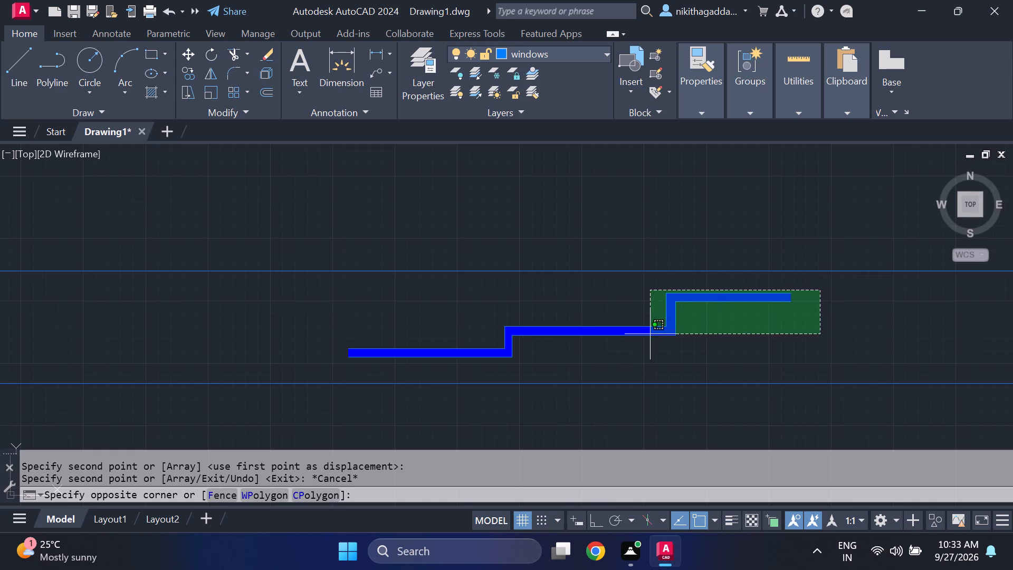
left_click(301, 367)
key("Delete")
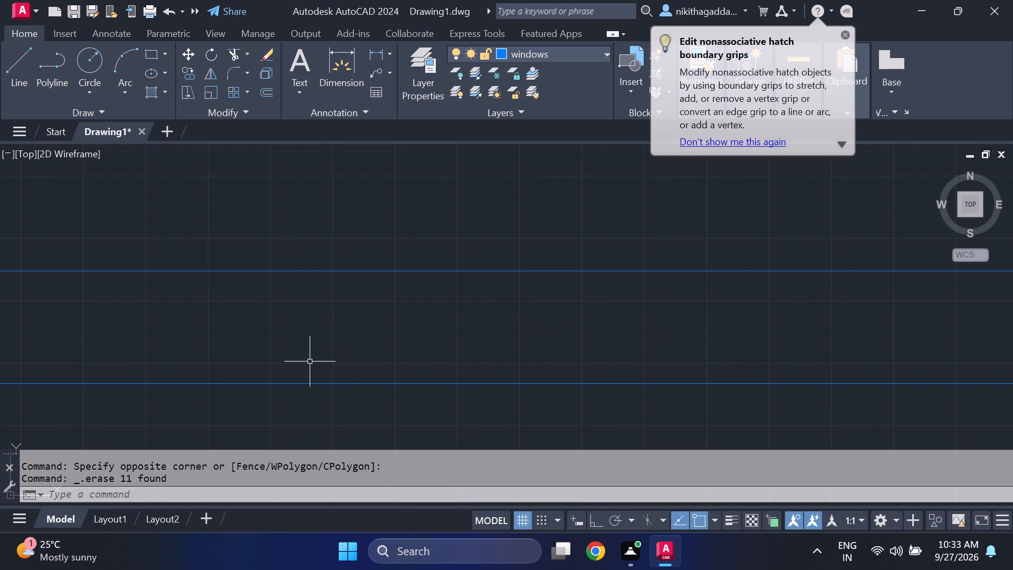
Draw a stepped sash line from the window outline's west-edge midpoint to its east edge, with runs about 1'-3" and 2'-6" and two small northward steps.
key("l")
key("Return")
scroll(312, 372, "down", 3)
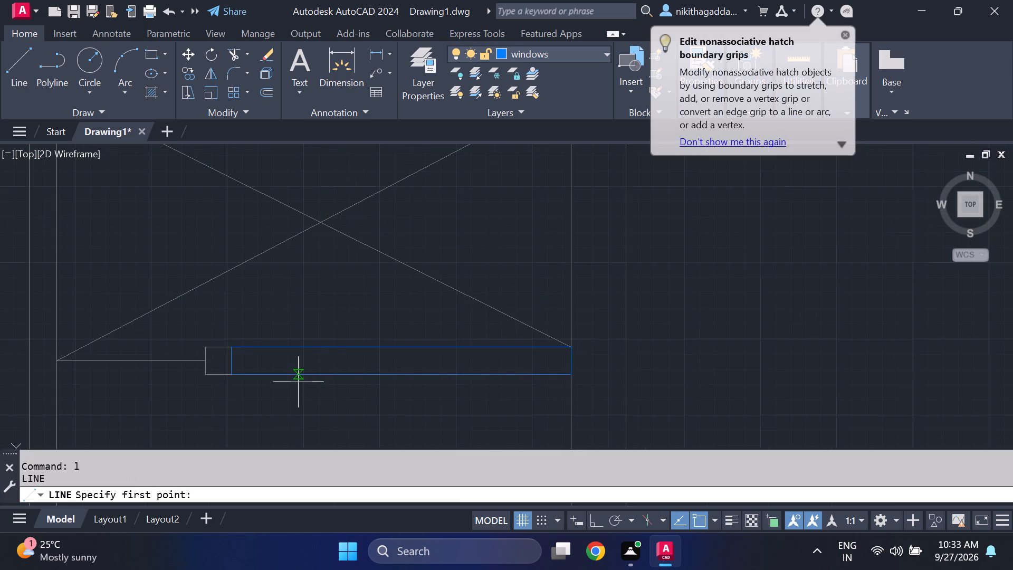
scroll(218, 358, "up", 2)
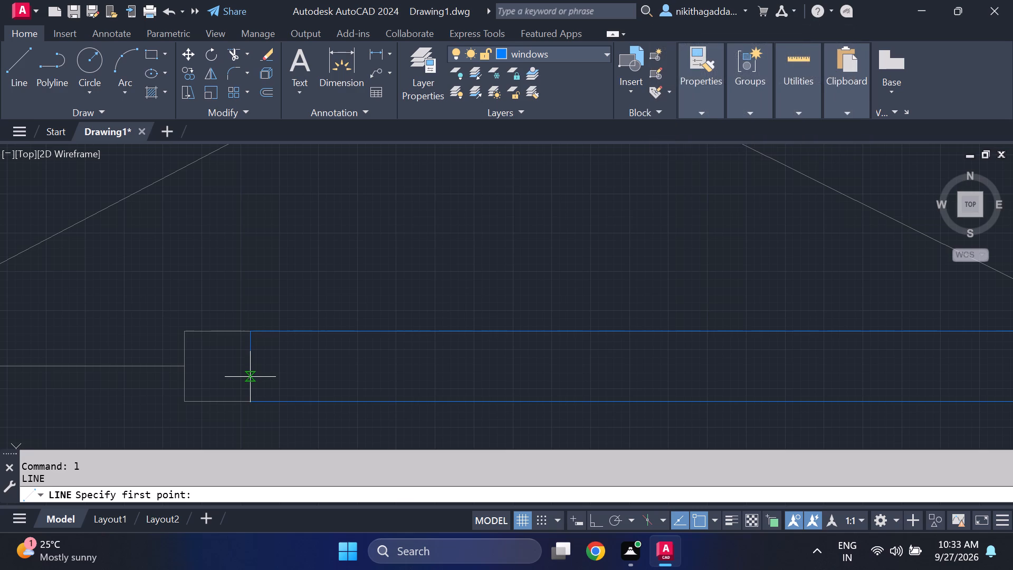
left_click(254, 372)
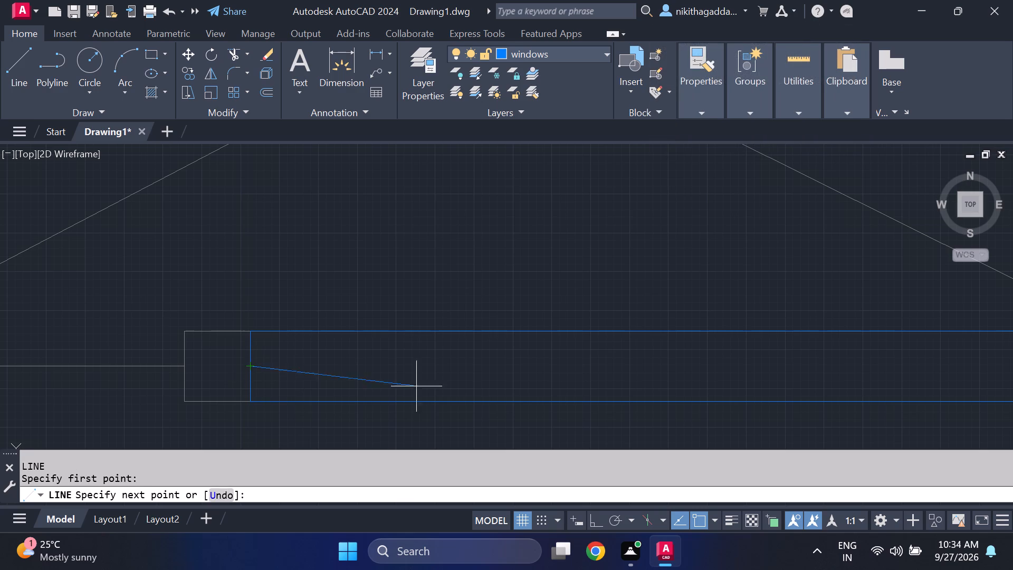
key("F8")
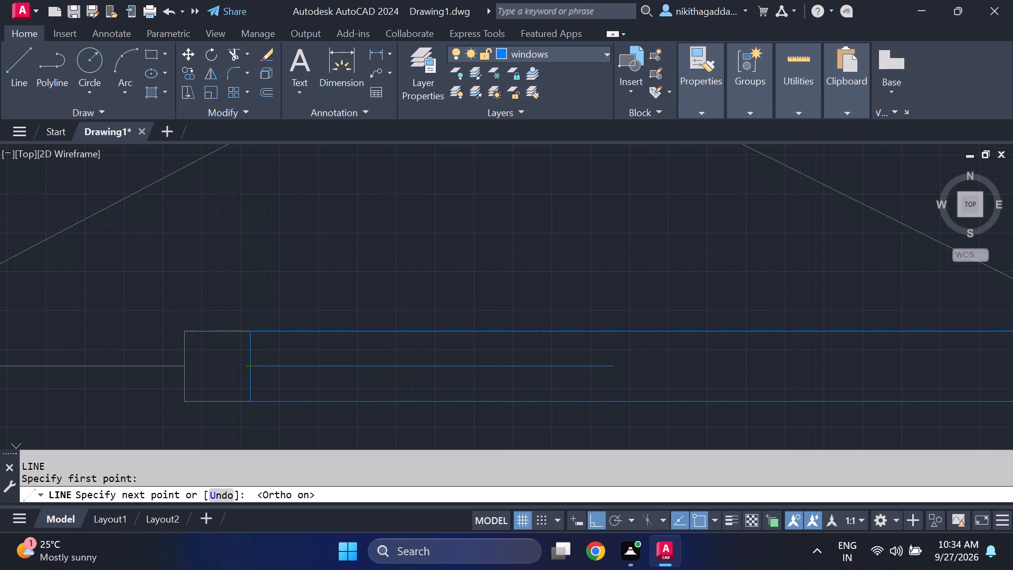
scroll(655, 375, "down", 1)
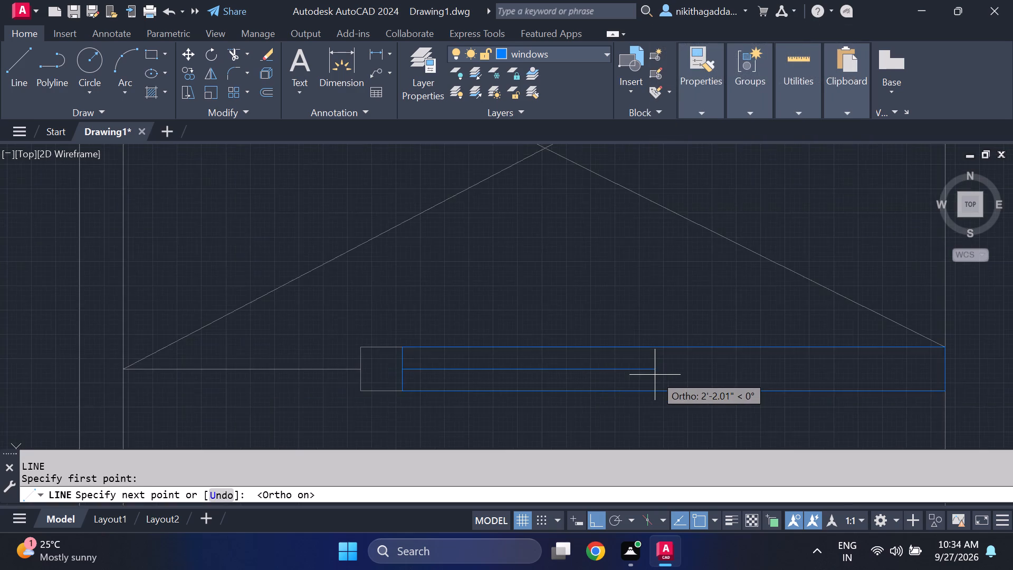
scroll(655, 375, "down", 1)
left_click(587, 373)
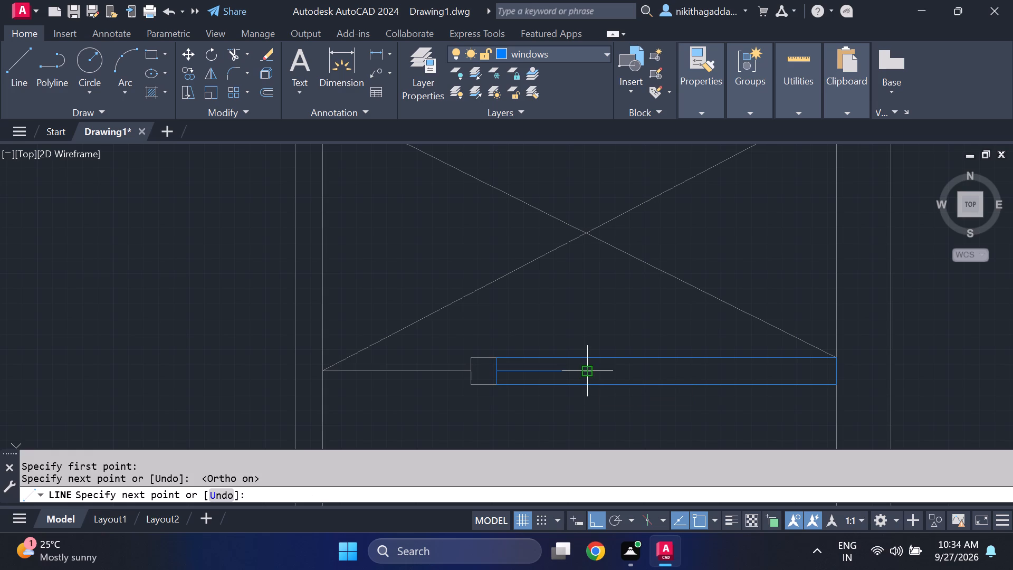
scroll(587, 365, "up", 3)
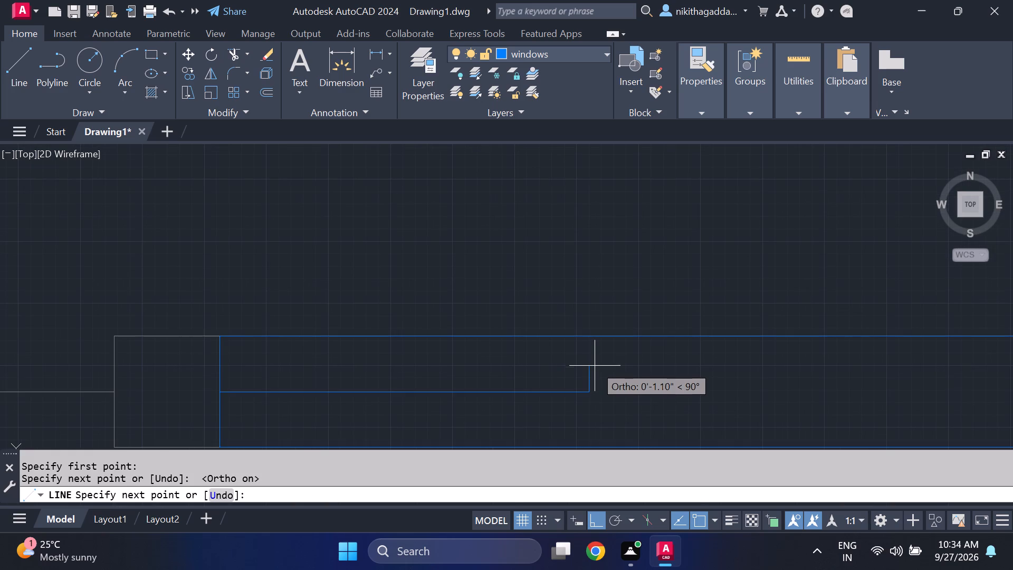
left_click(592, 372)
scroll(953, 376, "down", 3)
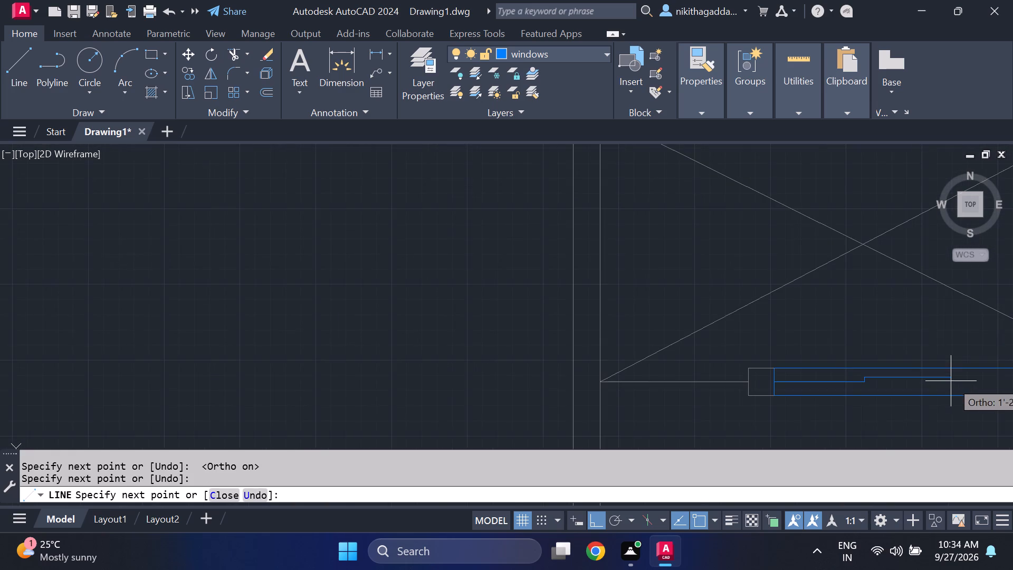
middle_click_drag(936, 381, 596, 384)
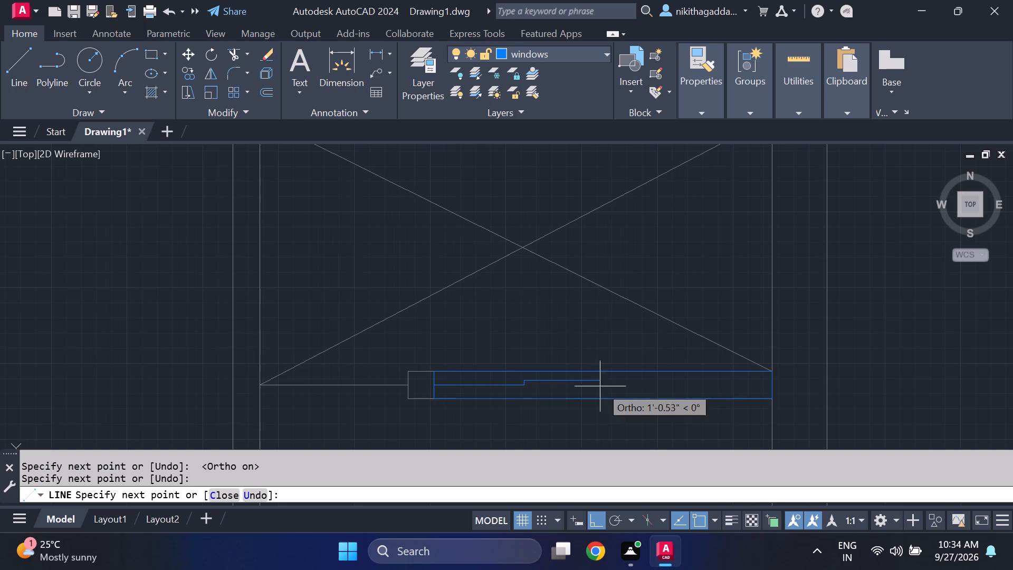
scroll(701, 390, "up", 2)
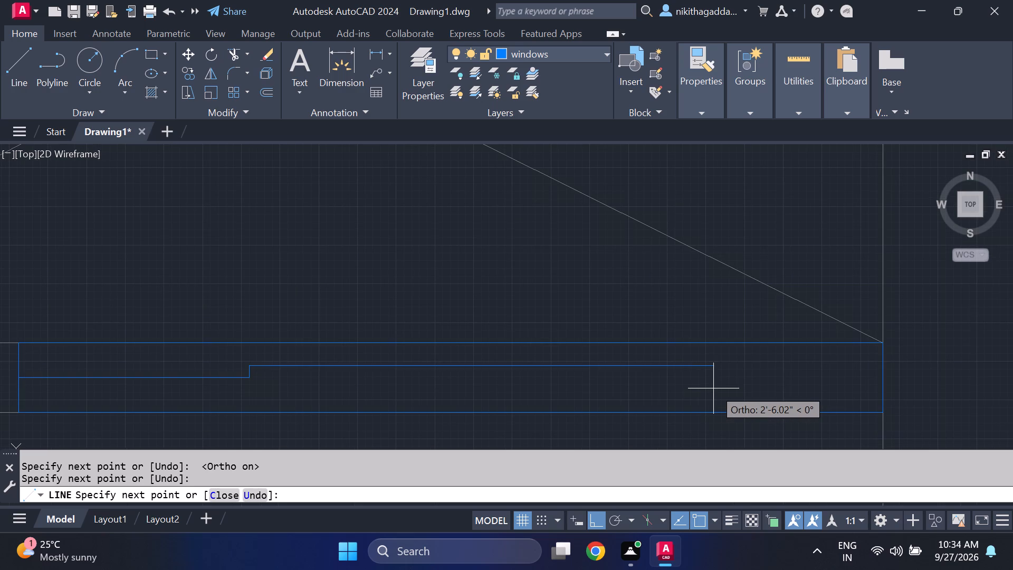
left_click(719, 380)
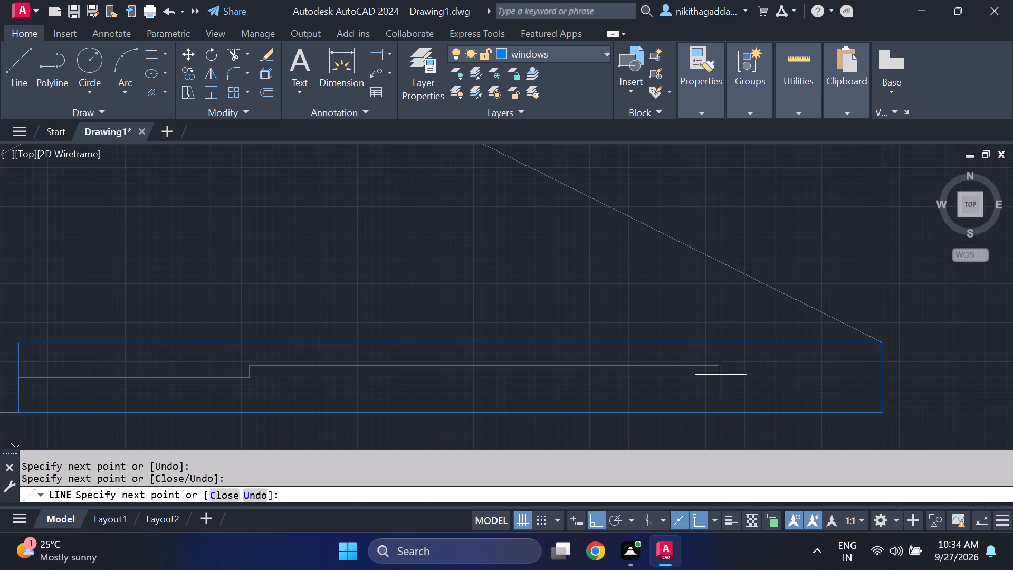
scroll(724, 352, "up", 3)
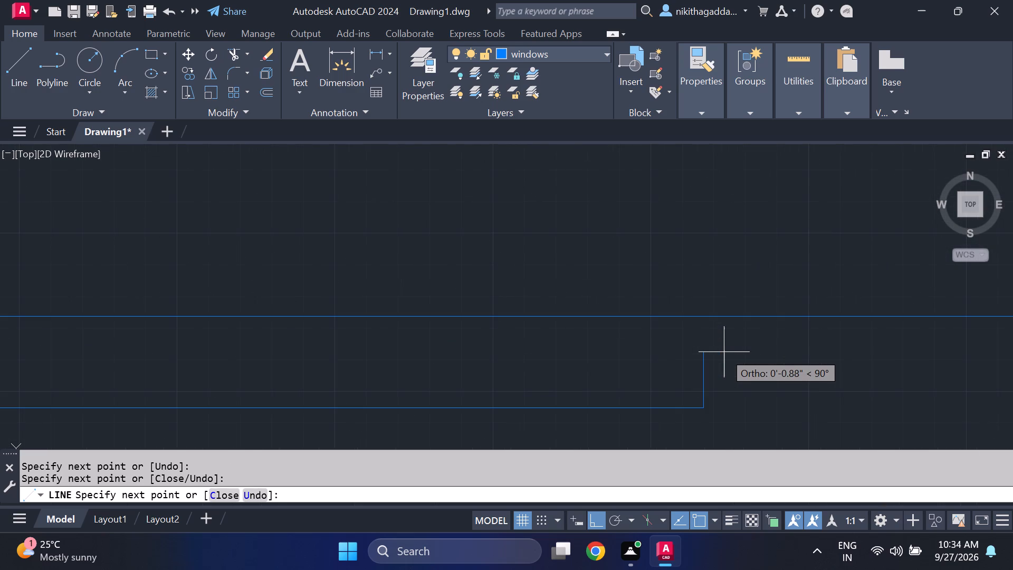
left_click(724, 349)
scroll(941, 355, "down", 2)
middle_click_drag(939, 358, 401, 317)
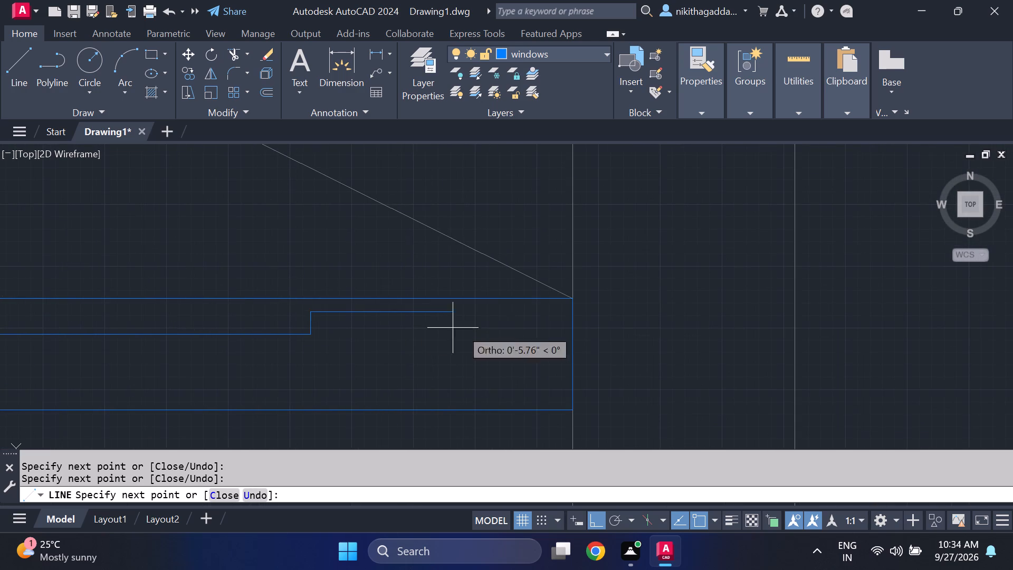
left_click(572, 314)
scroll(632, 333, "down", 4)
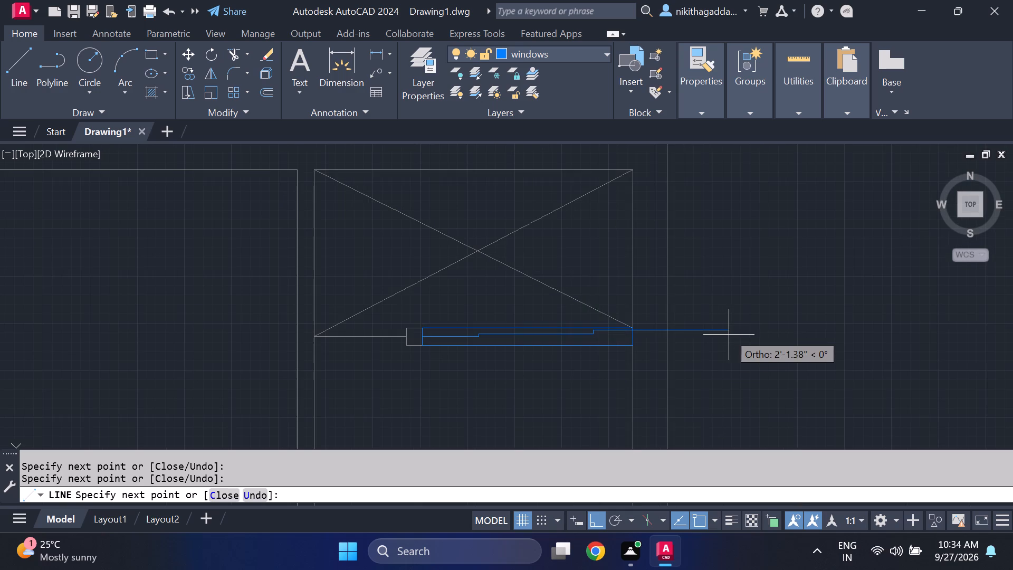
key("Escape")
Draw a second stepped line just below the first, from the outline's west edge to its east edge, with runs about 1'-3" and 2'-6".
key("space")
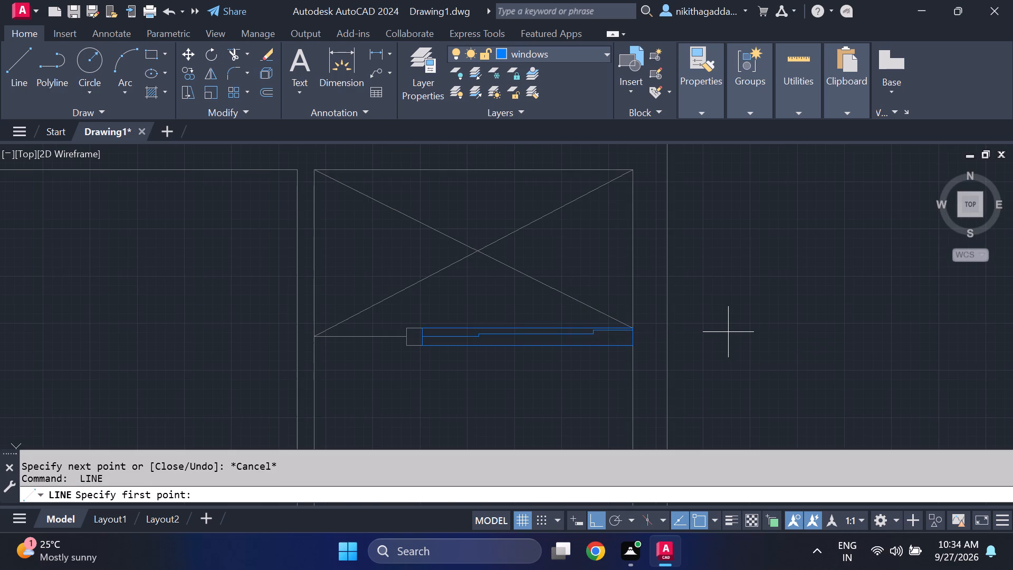
scroll(474, 339, "up", 2)
scroll(369, 315, "up", 2)
left_click(294, 378)
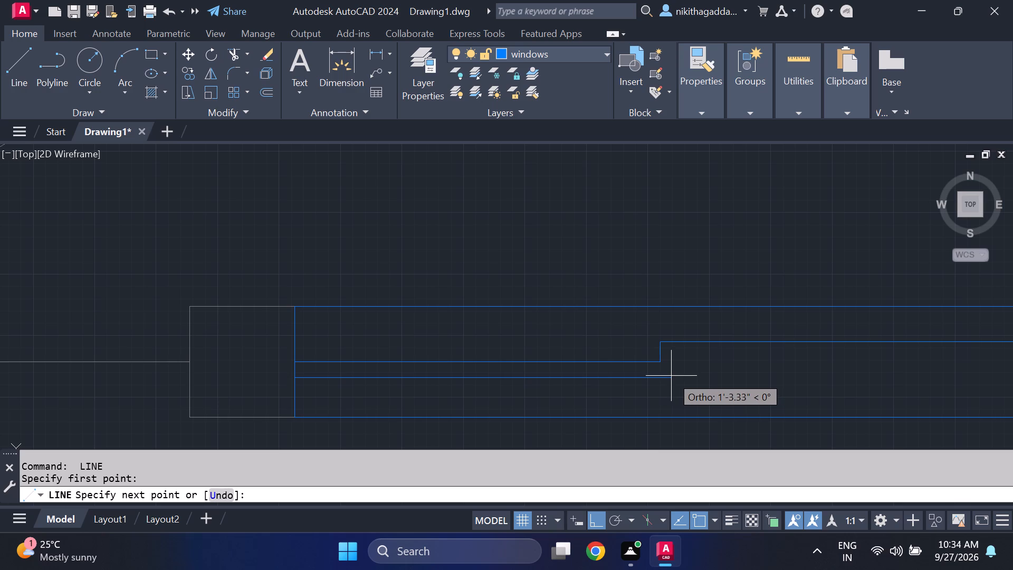
left_click(671, 376)
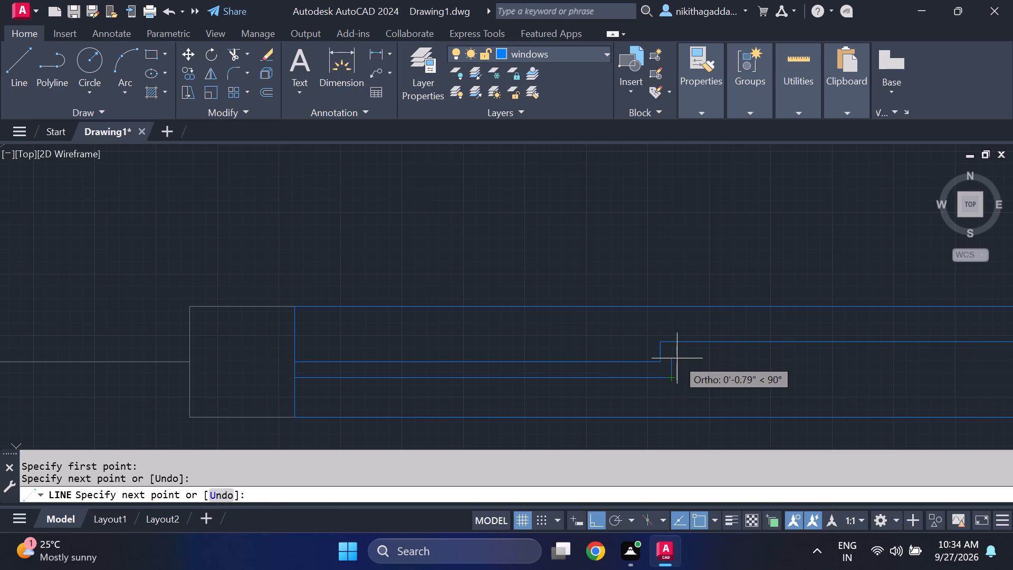
left_click(677, 358)
middle_click_drag(849, 371, 481, 384)
scroll(783, 374, "down", 2)
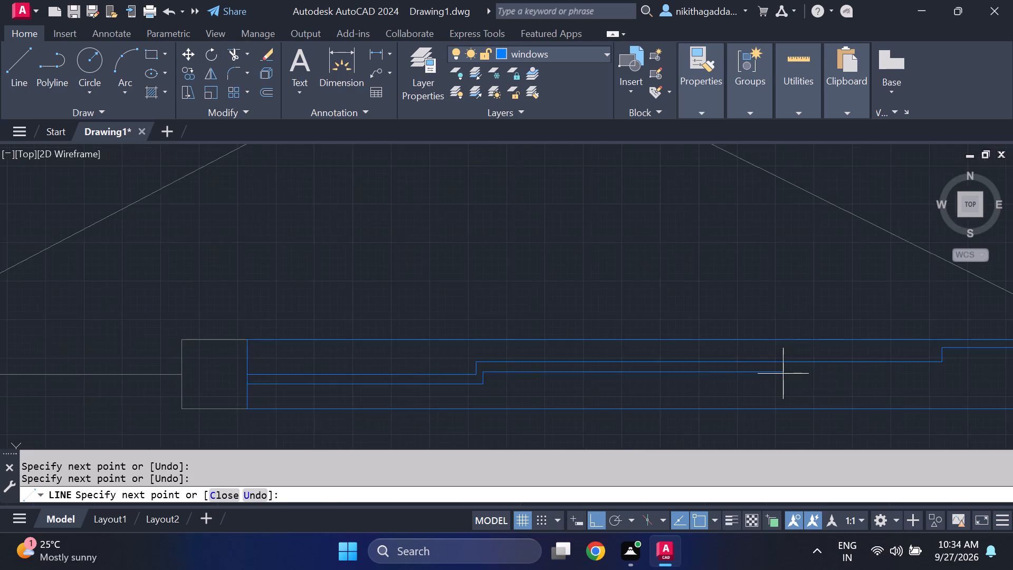
middle_click_drag(785, 375, 384, 383)
scroll(482, 388, "up", 2)
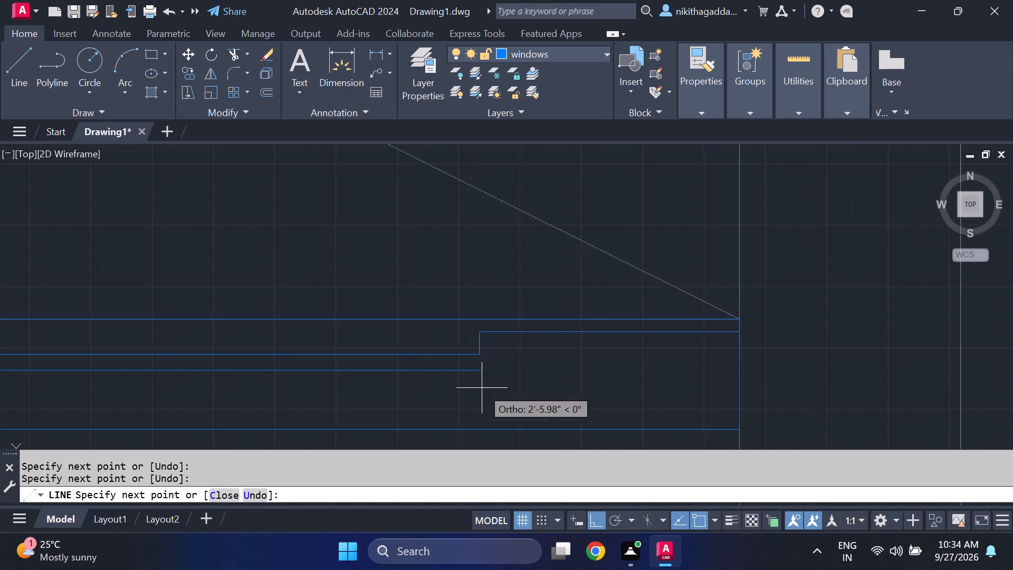
scroll(482, 388, "up", 1)
left_click(495, 366)
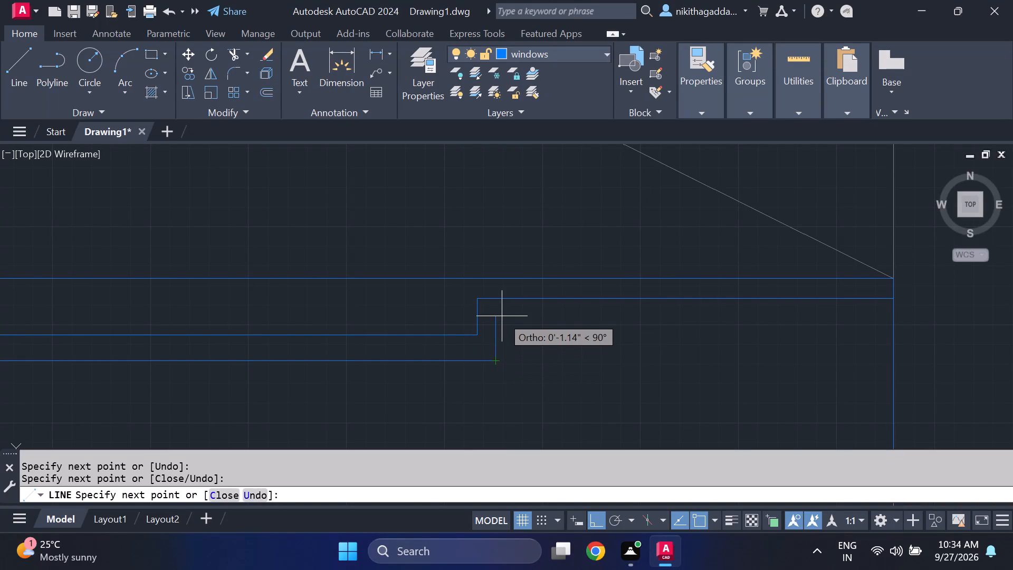
left_click(502, 316)
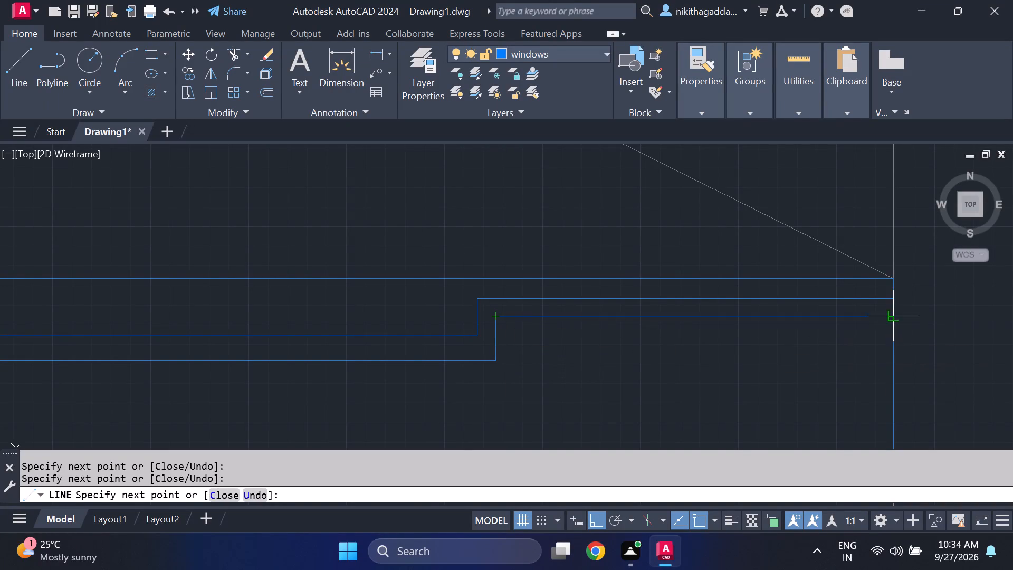
left_click(895, 320)
scroll(865, 369, "down", 4)
key("Escape")
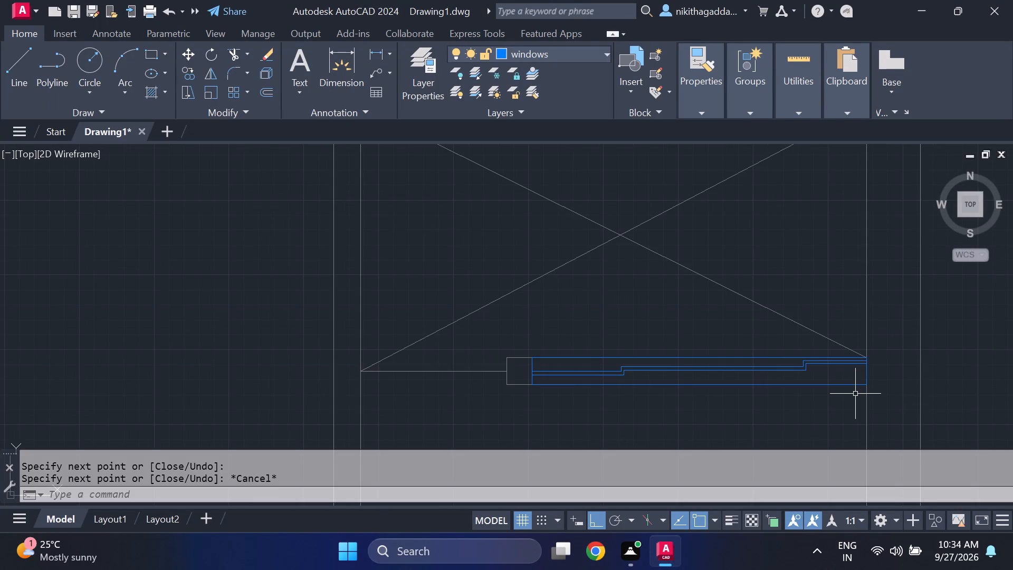
Copy the complete sliding window below the west plan's crossed shaft from its northeast corner into the empty space west of the west plan.
scroll(844, 381, "down", 4)
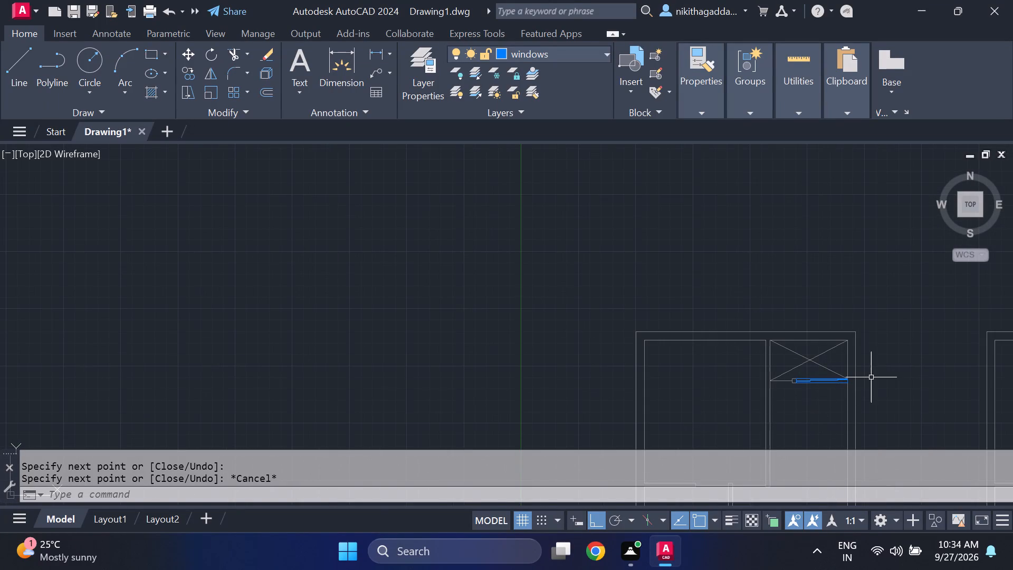
scroll(844, 387, "up", 4)
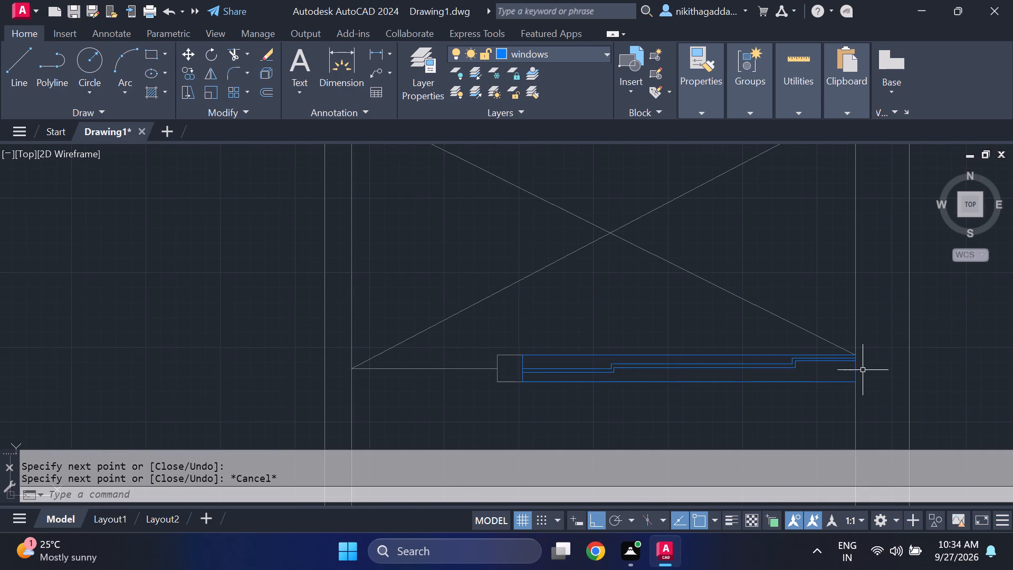
left_click(856, 367)
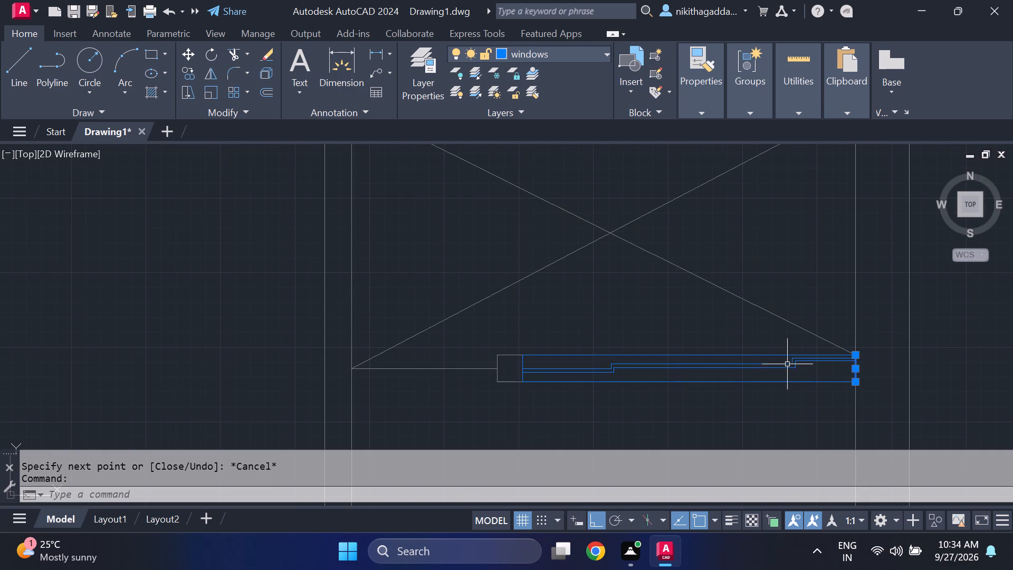
scroll(764, 364, "up", 2)
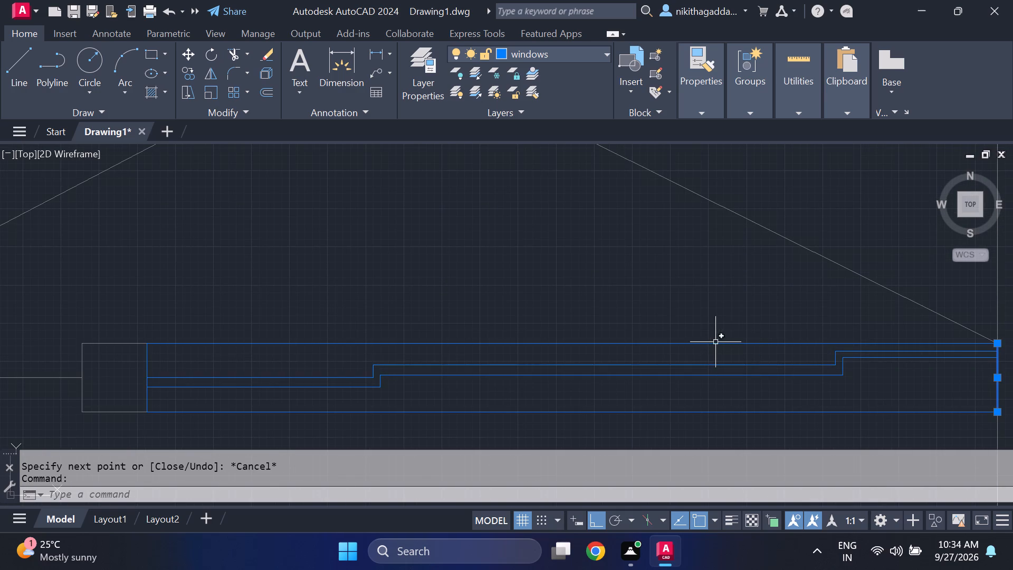
left_click(715, 342)
scroll(856, 354, "up", 2)
left_click(857, 344)
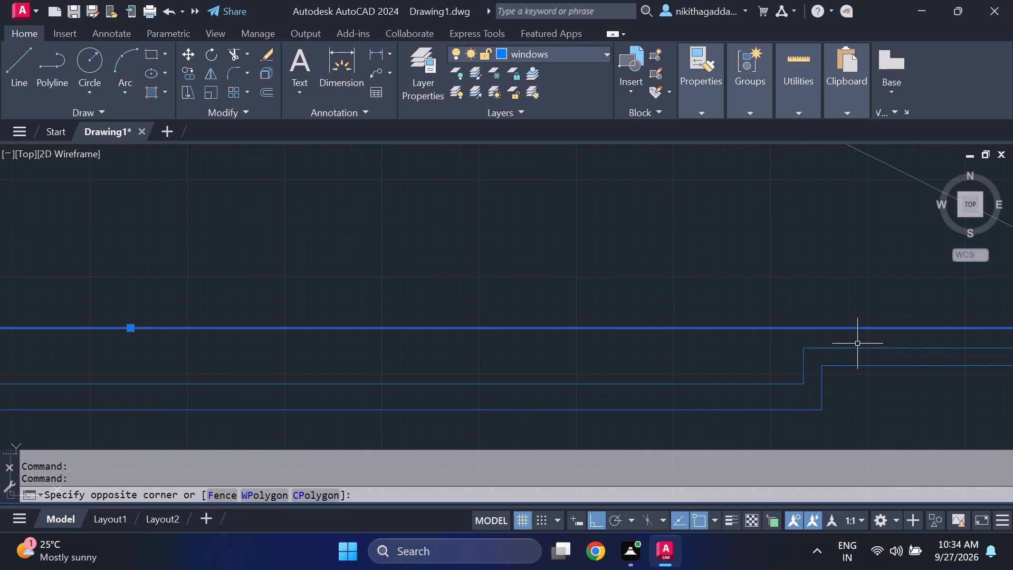
scroll(567, 435, "down", 2)
middle_click_drag(565, 431, 723, 342)
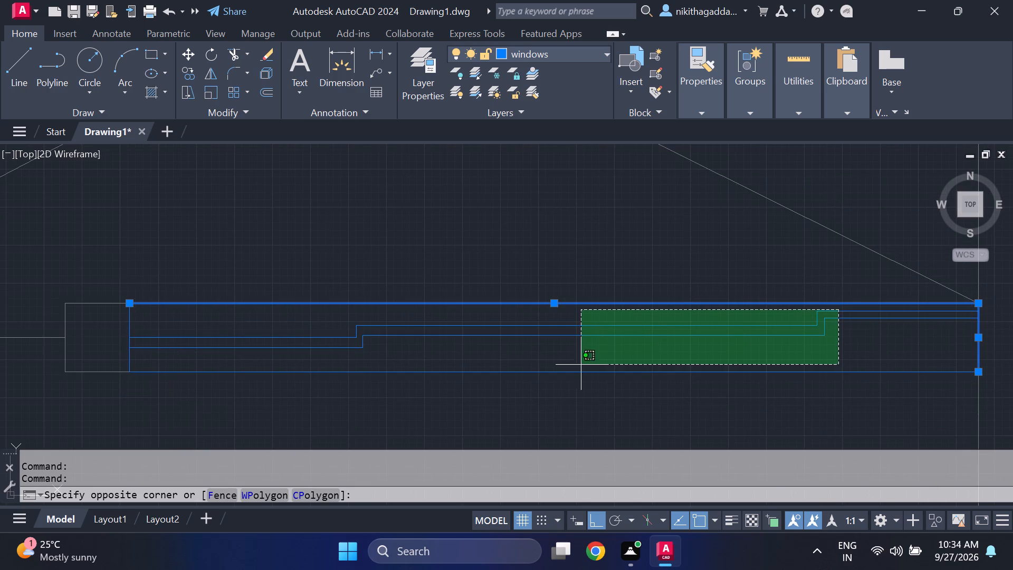
left_click(329, 357)
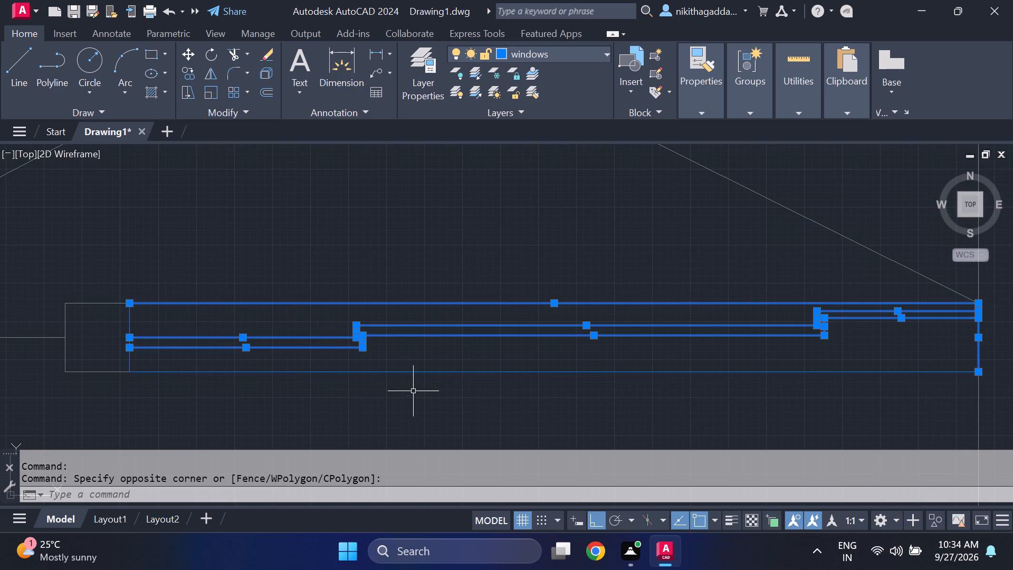
left_click(425, 374)
scroll(450, 395, "down", 4)
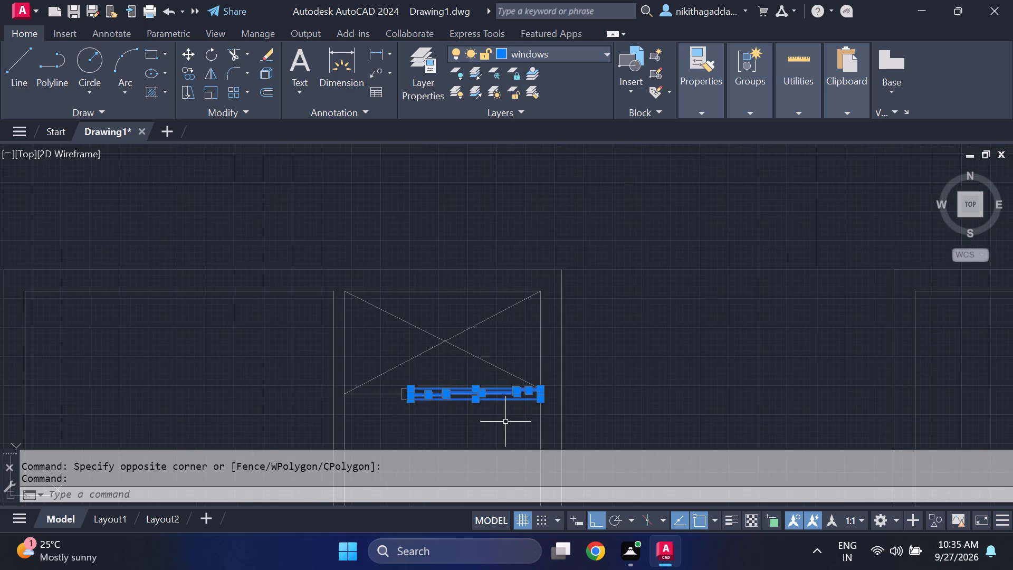
scroll(403, 406, "up", 4)
left_click(465, 321)
left_click(426, 346)
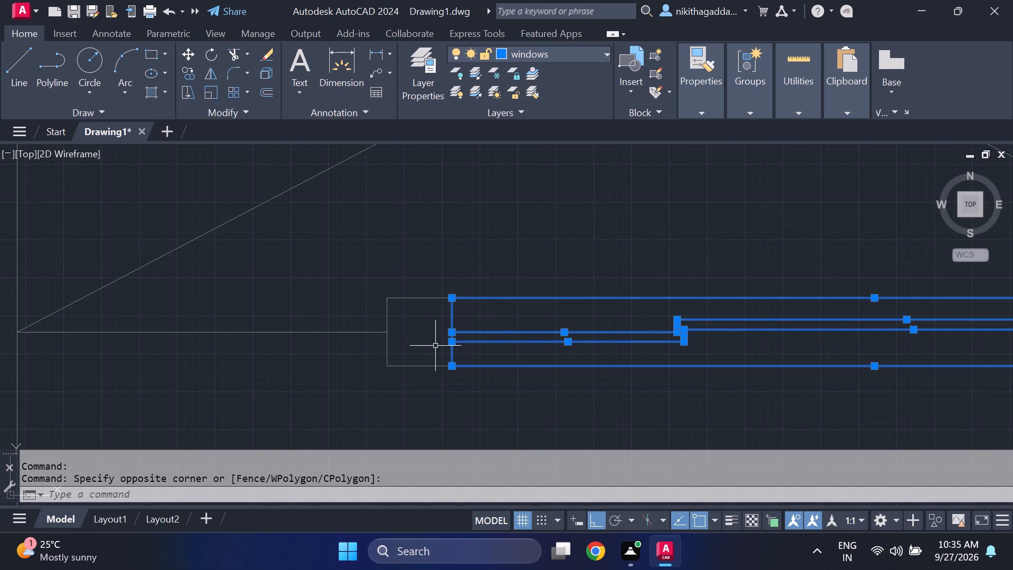
scroll(453, 355, "down", 4)
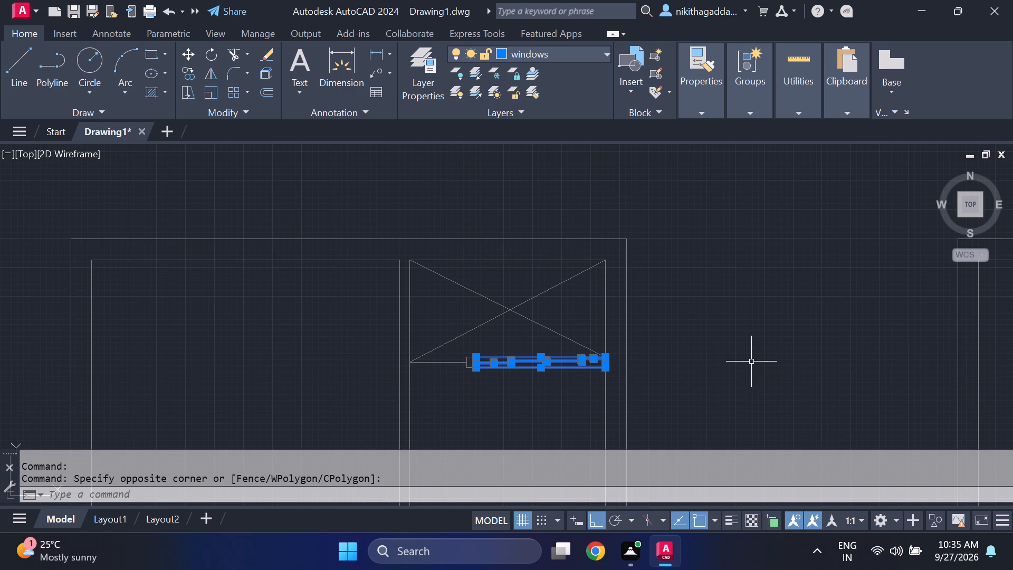
type("co")
key("Return")
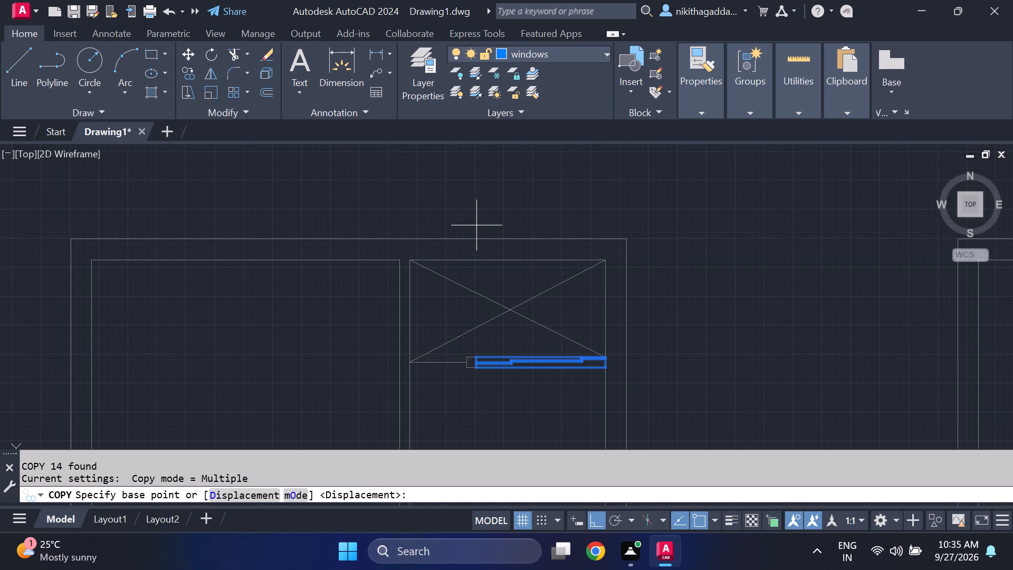
left_click(607, 356)
scroll(547, 408, "down", 4)
middle_click_drag(538, 430, 571, 280)
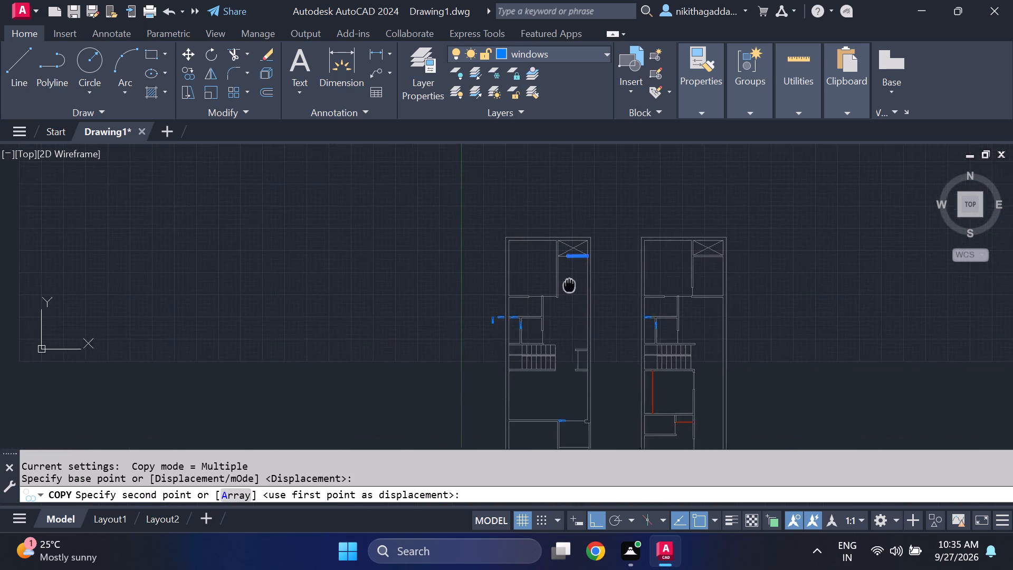
middle_click_drag(571, 280, 590, 249)
key("F8")
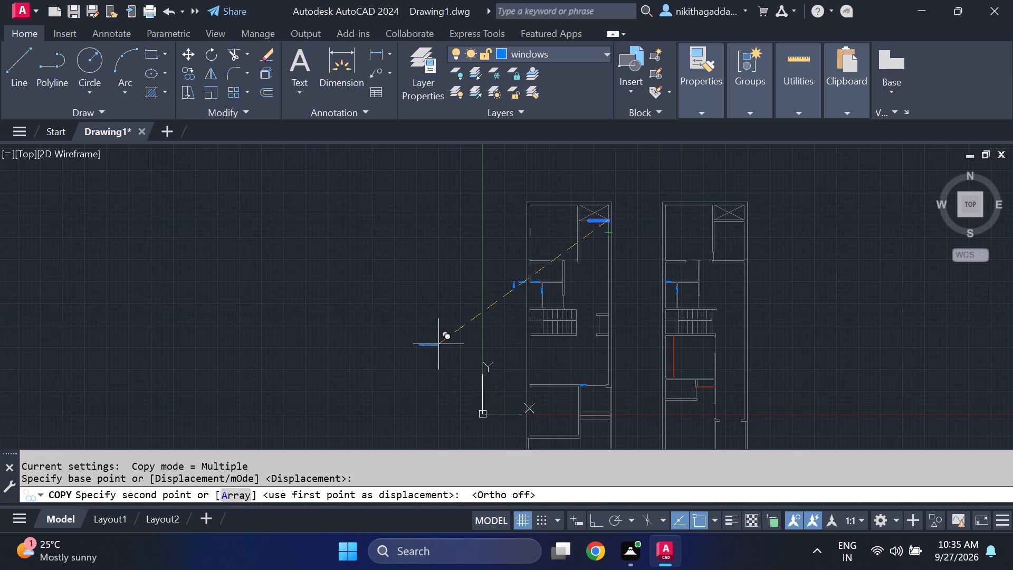
left_click(437, 347)
Place another copy of the window in the wall along the south side of the west plan's southwest room.
middle_click_drag(589, 410, 535, 287)
scroll(510, 335, "up", 3)
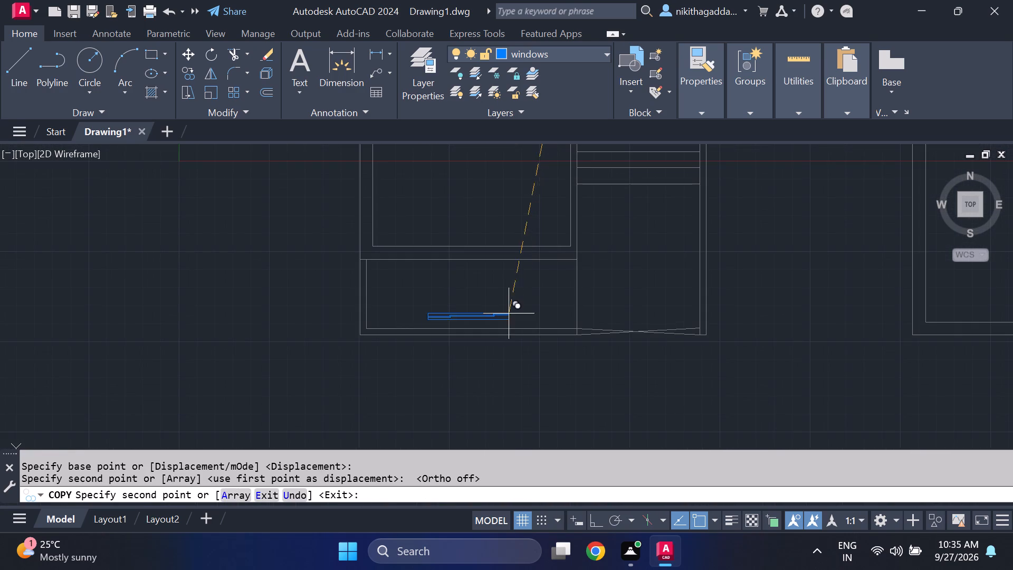
middle_click_drag(506, 289, 540, 345)
scroll(506, 298, "up", 3)
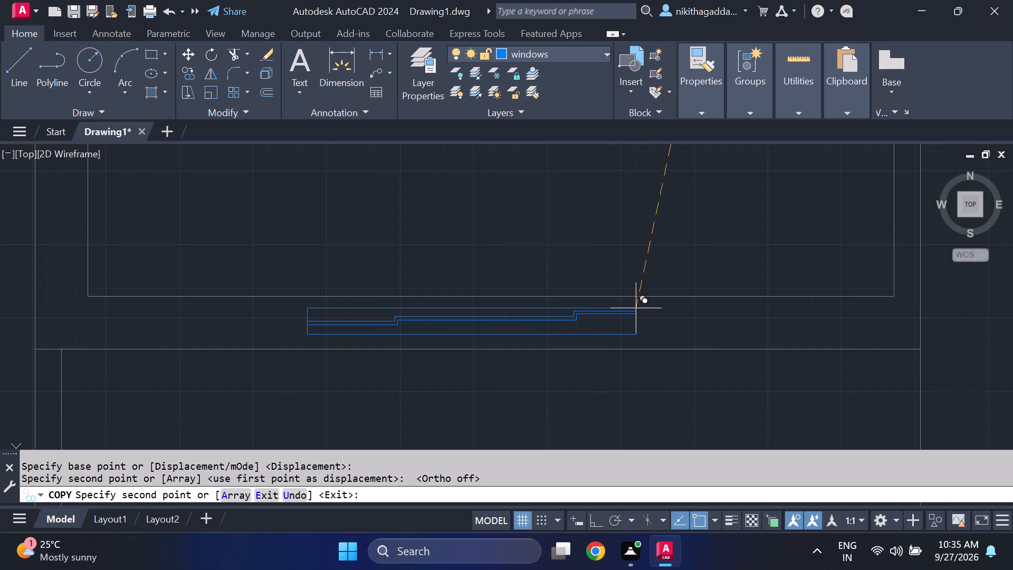
scroll(640, 313, "down", 2)
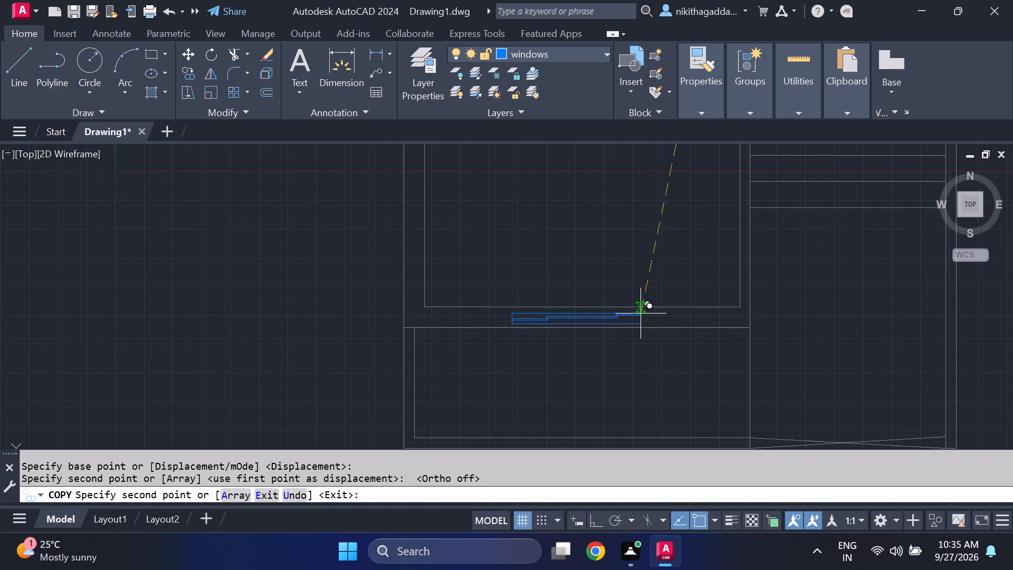
scroll(637, 312, "up", 2)
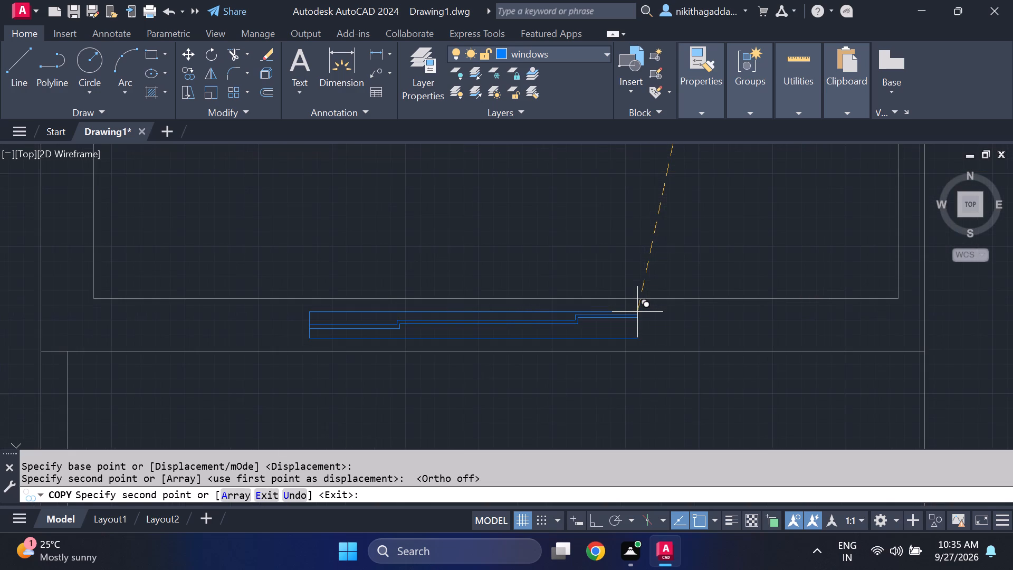
left_click(637, 312)
Place a further copy of the window in the open space just southwest of the east plan and finish copying.
scroll(644, 252, "down", 3)
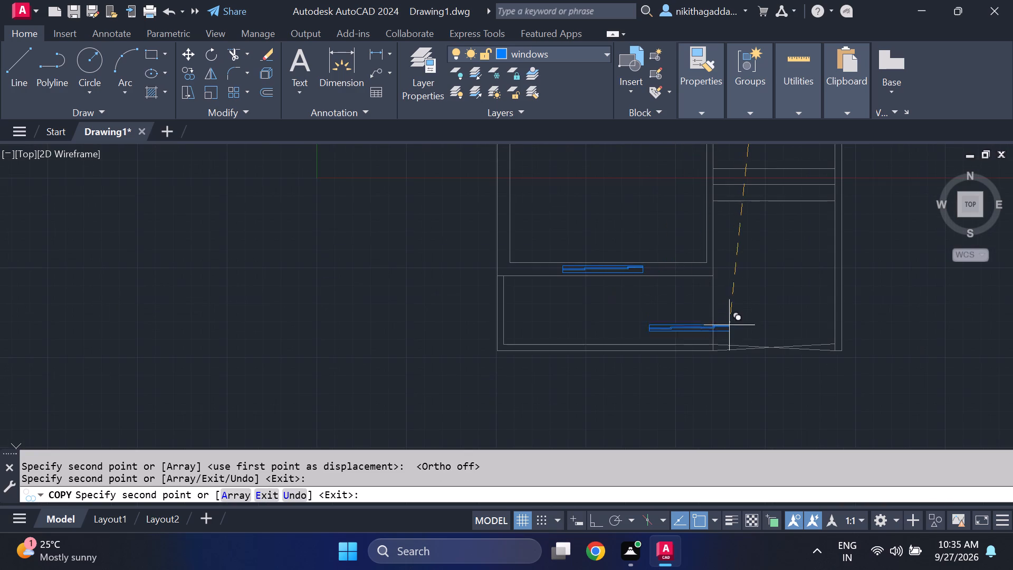
middle_click_drag(668, 293, 605, 253)
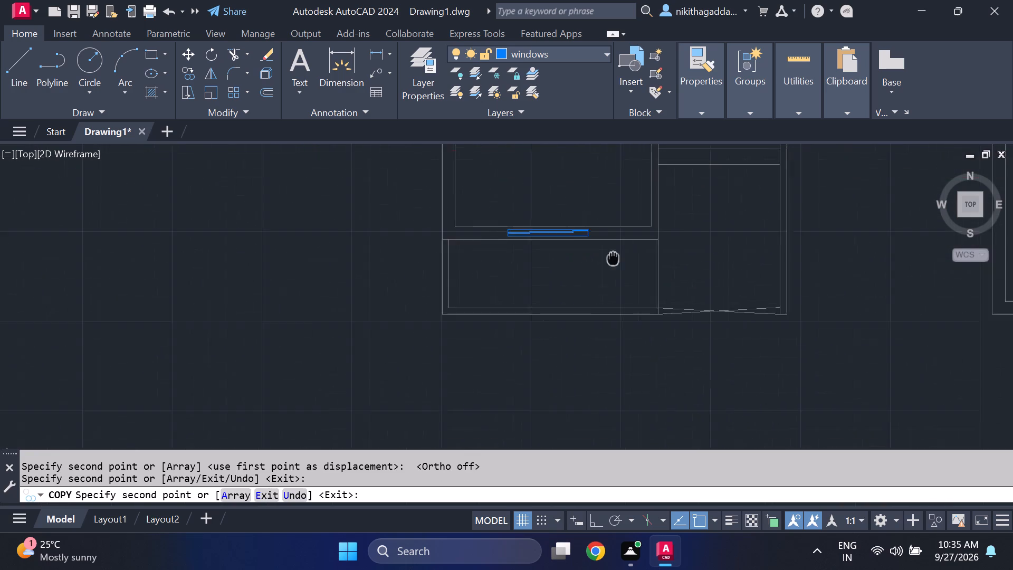
middle_click_drag(605, 253, 212, 245)
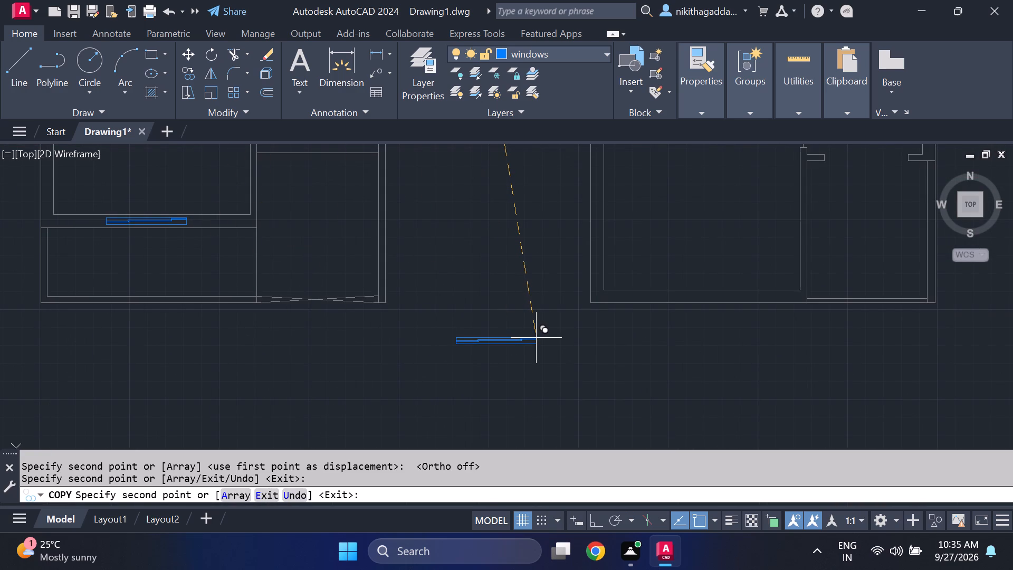
left_click(568, 341)
key("Escape")
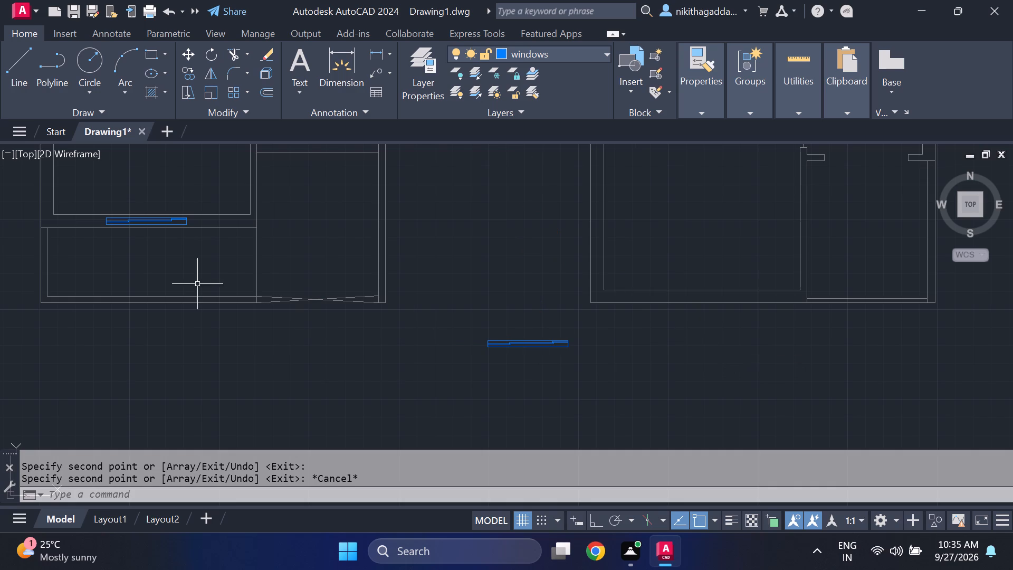
Move the north outline line of the window copied into the southwest room's south wall onto the wall's north face.
scroll(119, 225, "up", 3)
middle_click_drag(95, 227, 136, 282)
scroll(106, 258, "up", 2)
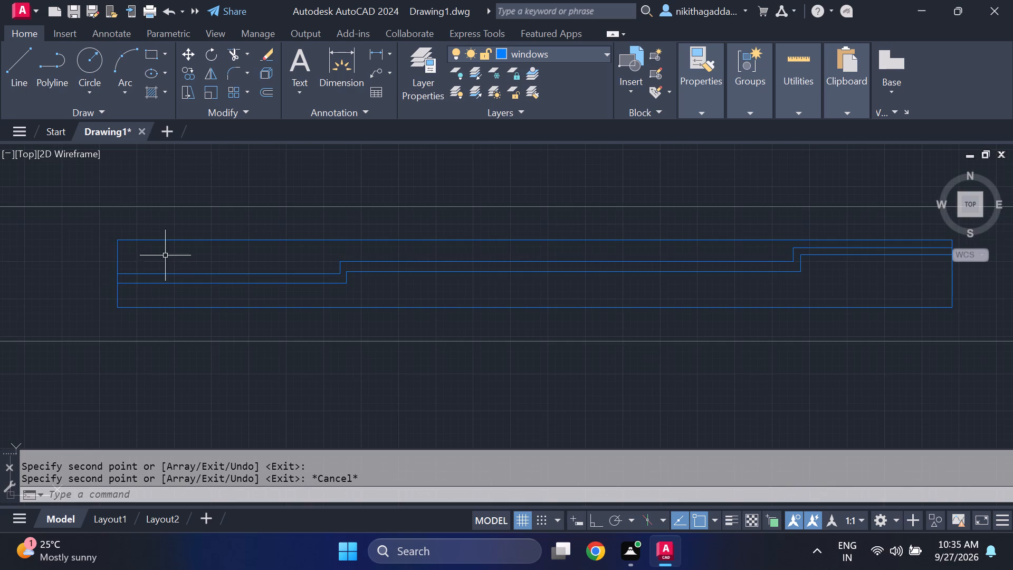
left_click(192, 236)
left_click(188, 241)
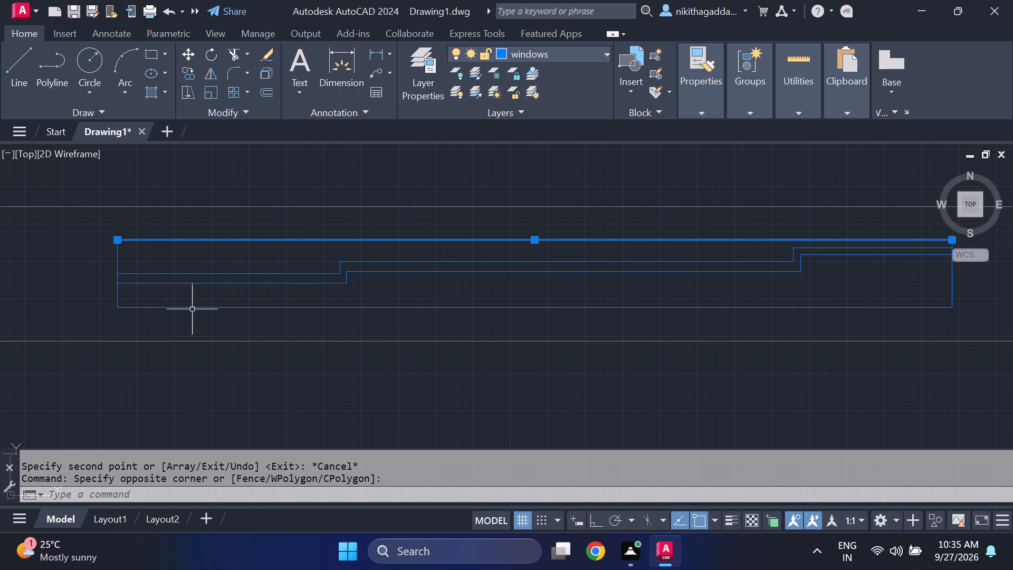
key("m")
key("Return")
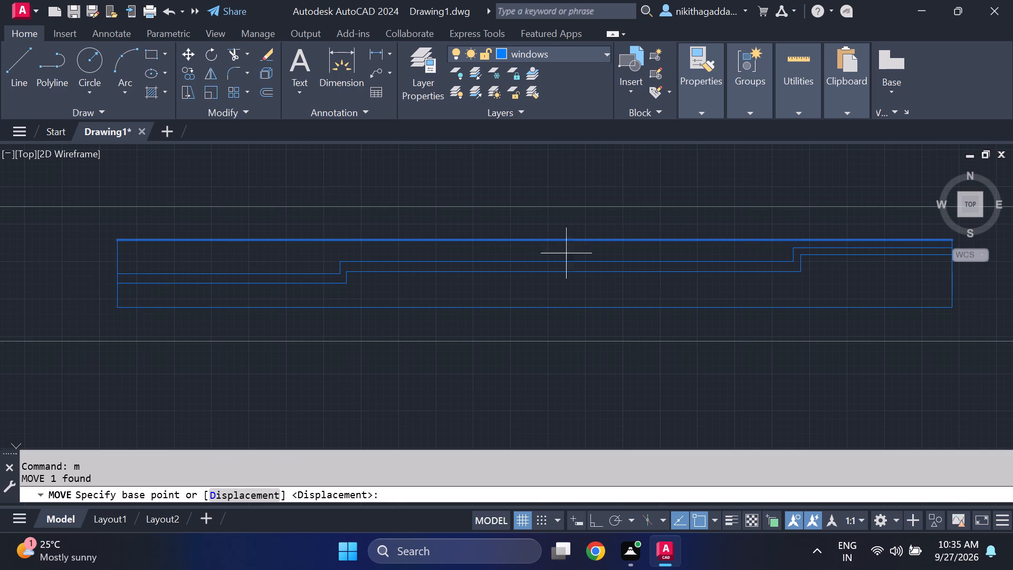
middle_click_drag(618, 244, 363, 293)
left_click(694, 290)
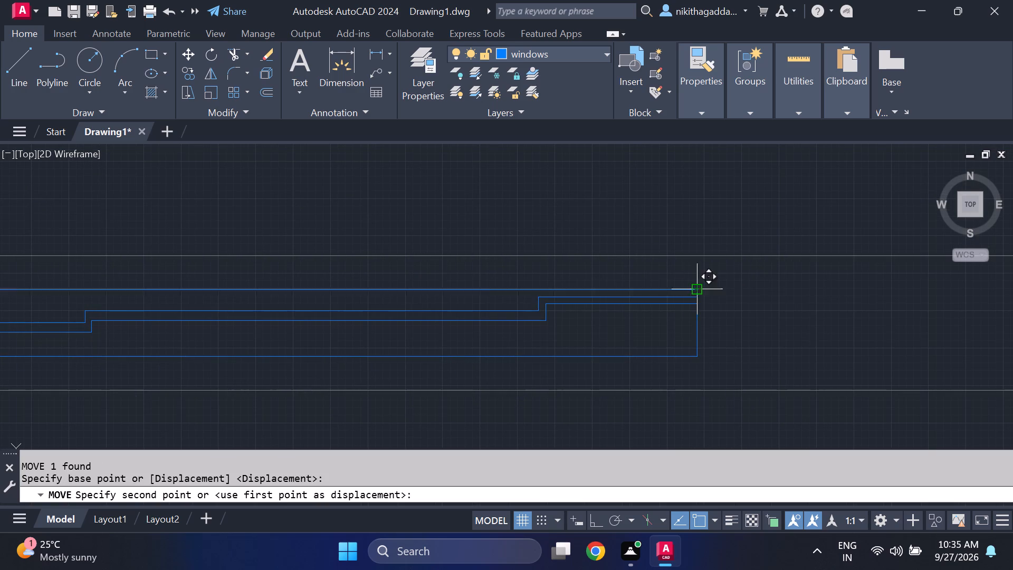
left_click(699, 258)
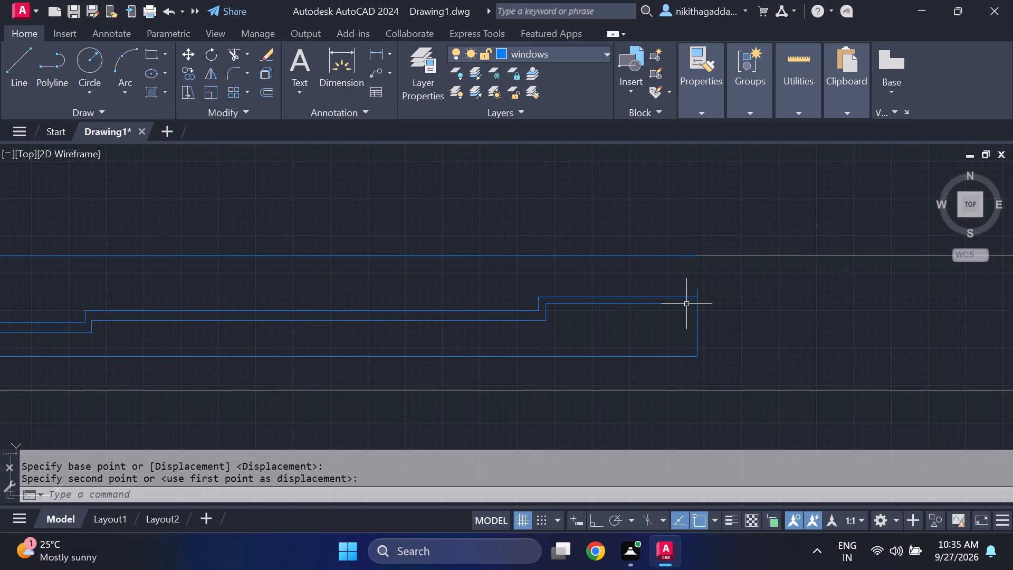
Move the same window's south outline line onto the wall's south face.
left_click(669, 357)
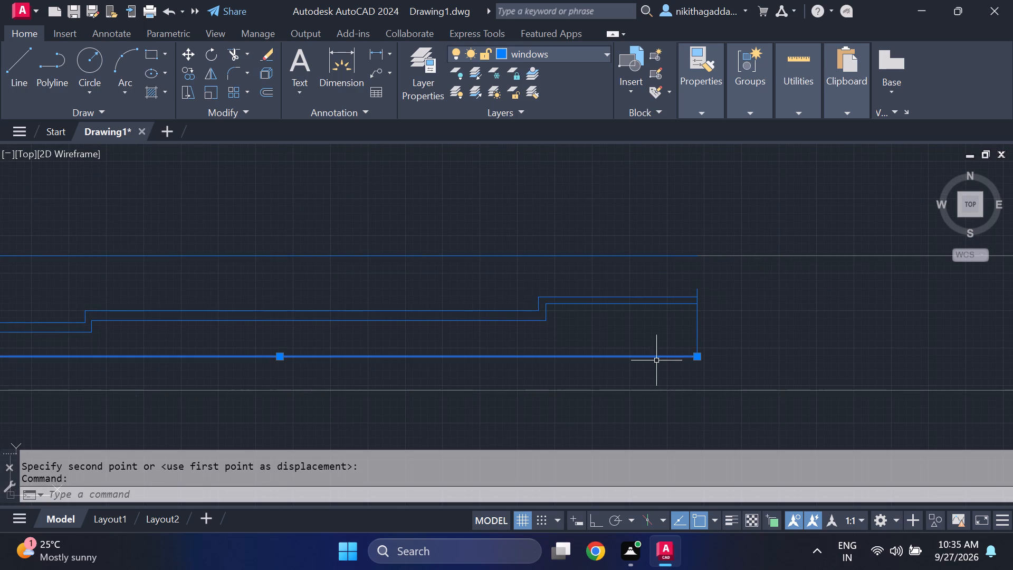
key("m")
key("Return")
left_click(701, 358)
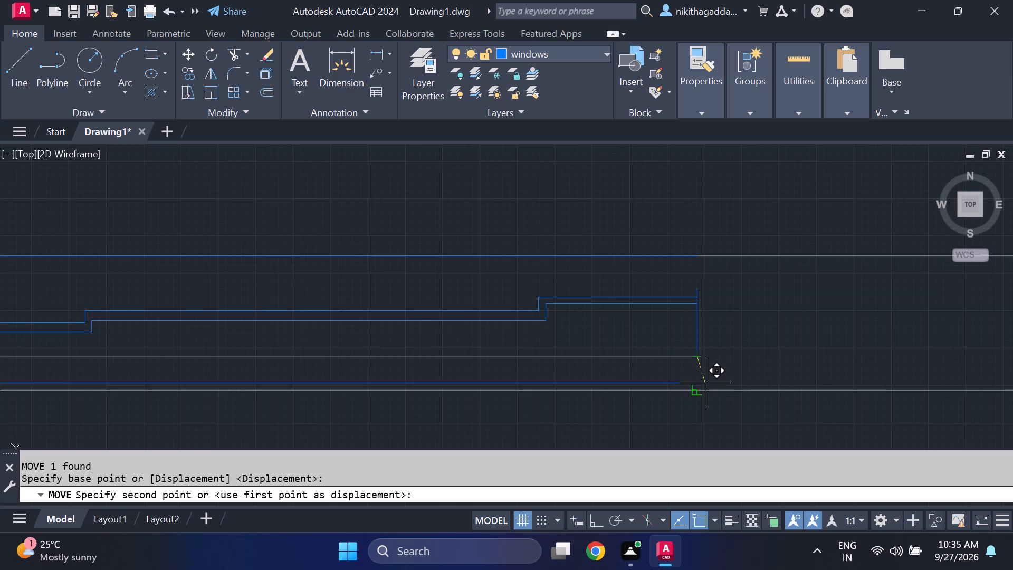
left_click(695, 388)
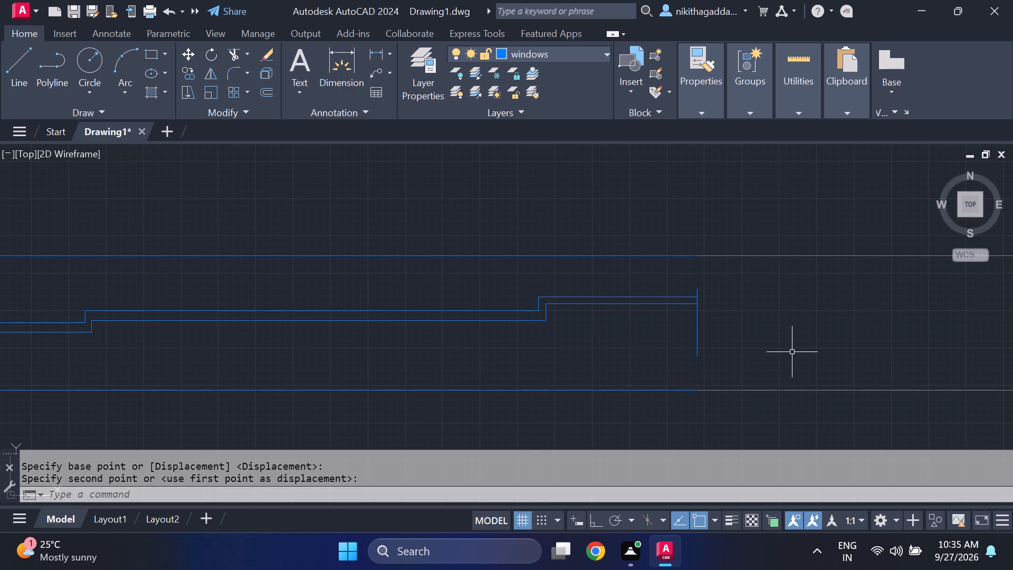
Extend the window's east and west end lines in both directions to meet the moved north and south outline lines.
type("ex")
key("Return")
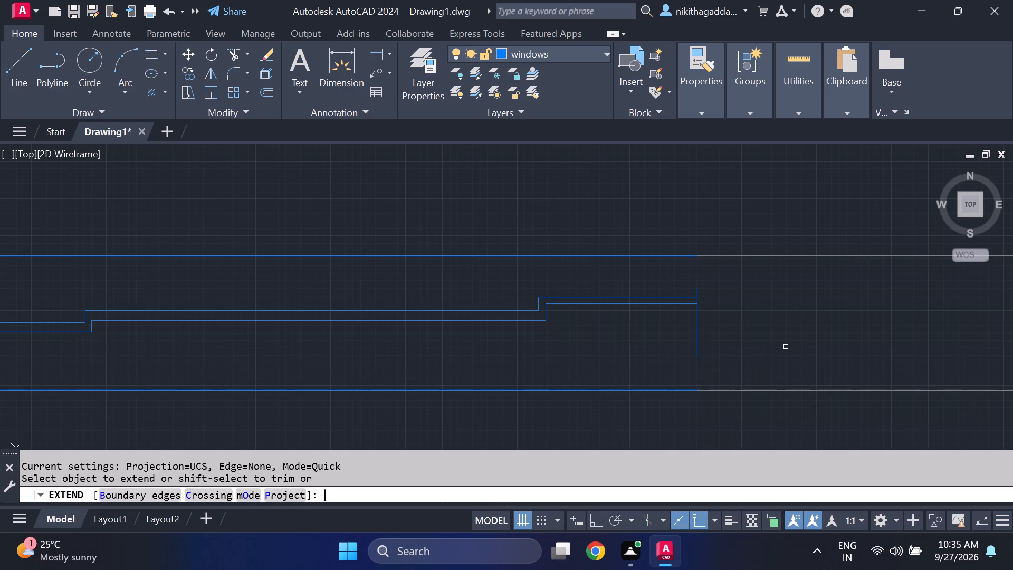
left_click(695, 348)
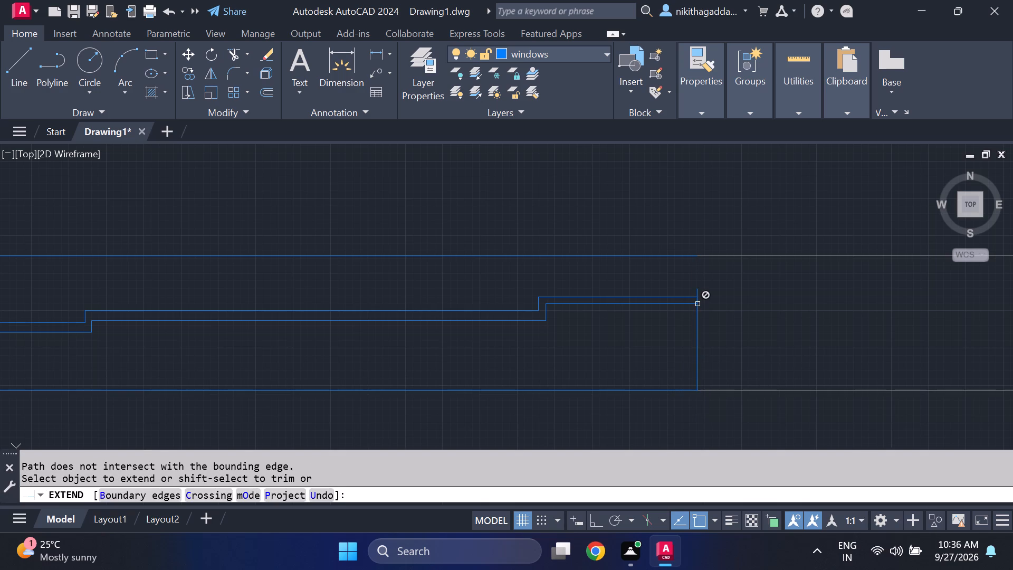
left_click(697, 321)
scroll(504, 326, "down", 3)
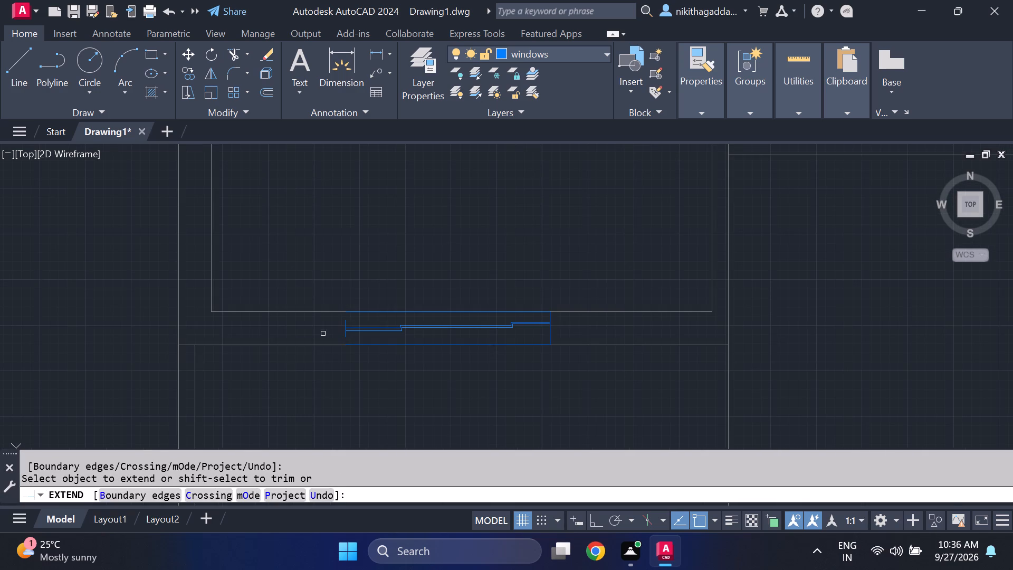
scroll(345, 330, "up", 3)
left_click(347, 311)
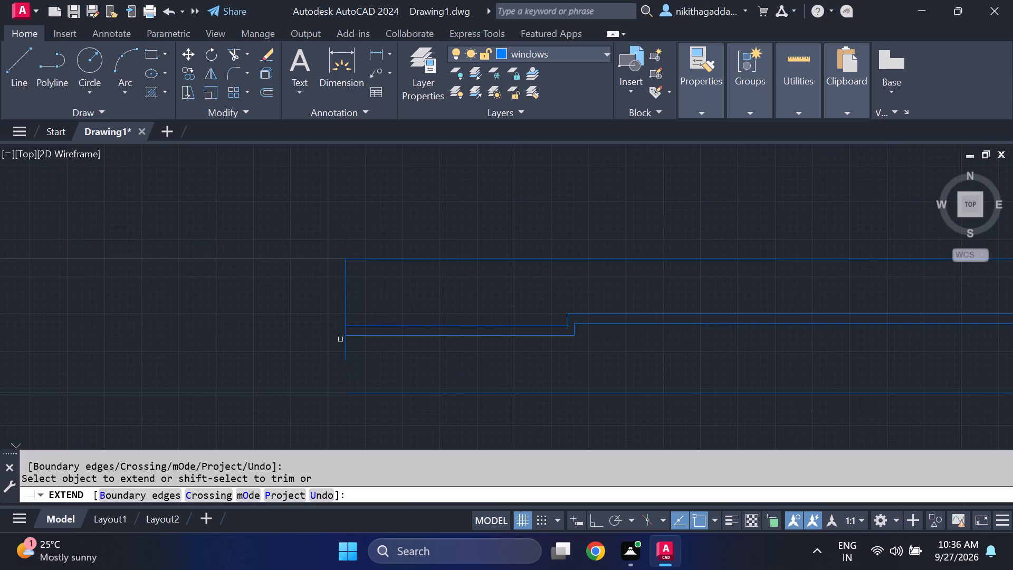
left_click(347, 349)
scroll(473, 339, "down", 4)
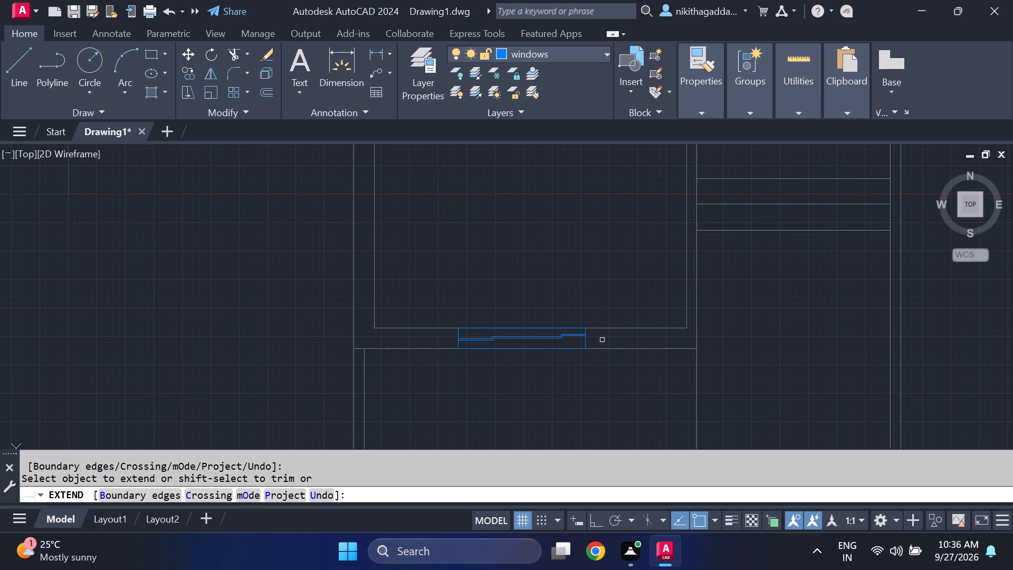
key("Escape")
scroll(583, 339, "down", 4)
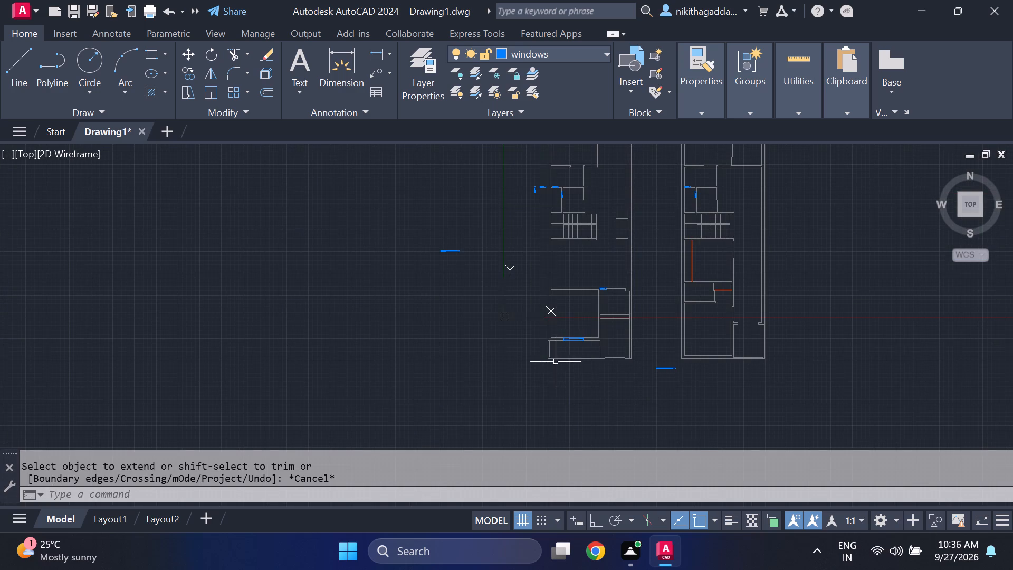
Copy the fitted window from the west plan's southwest room into the south wall of the east plan's southwest room, near its west end.
scroll(459, 262, "up", 2)
scroll(513, 305, "down", 2)
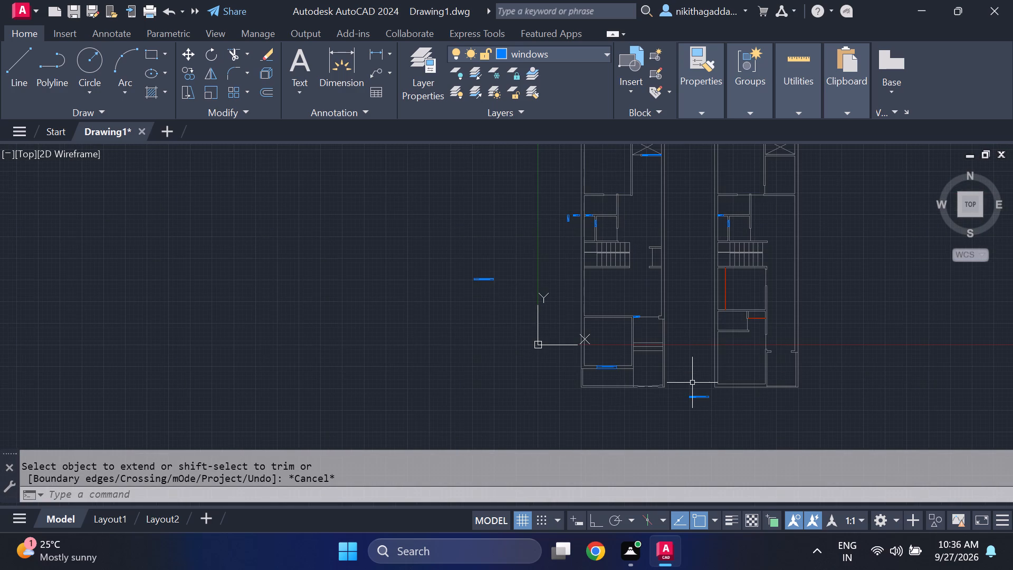
scroll(703, 385, "up", 2)
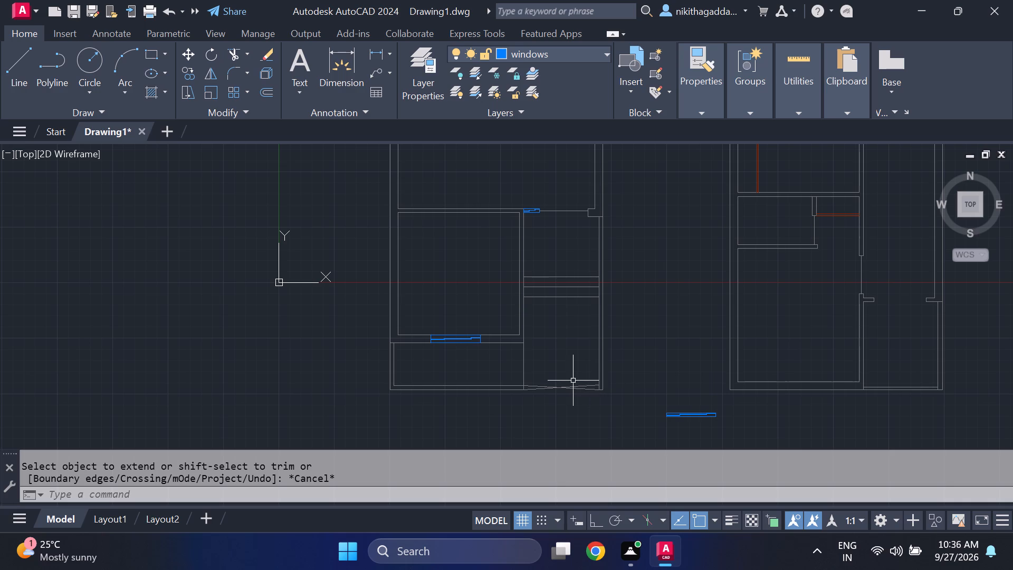
scroll(465, 339, "up", 4)
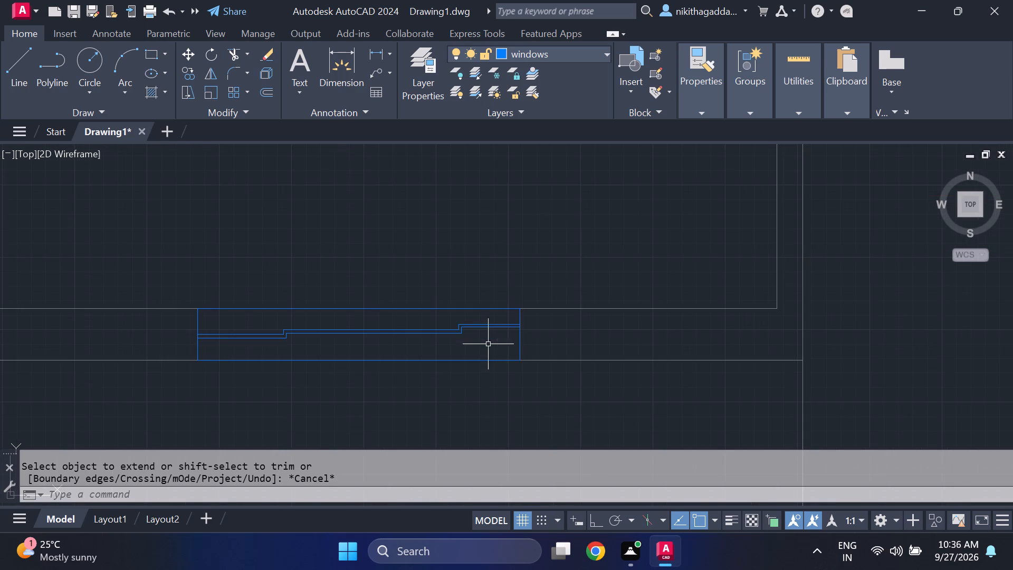
left_click(546, 321)
left_click(142, 355)
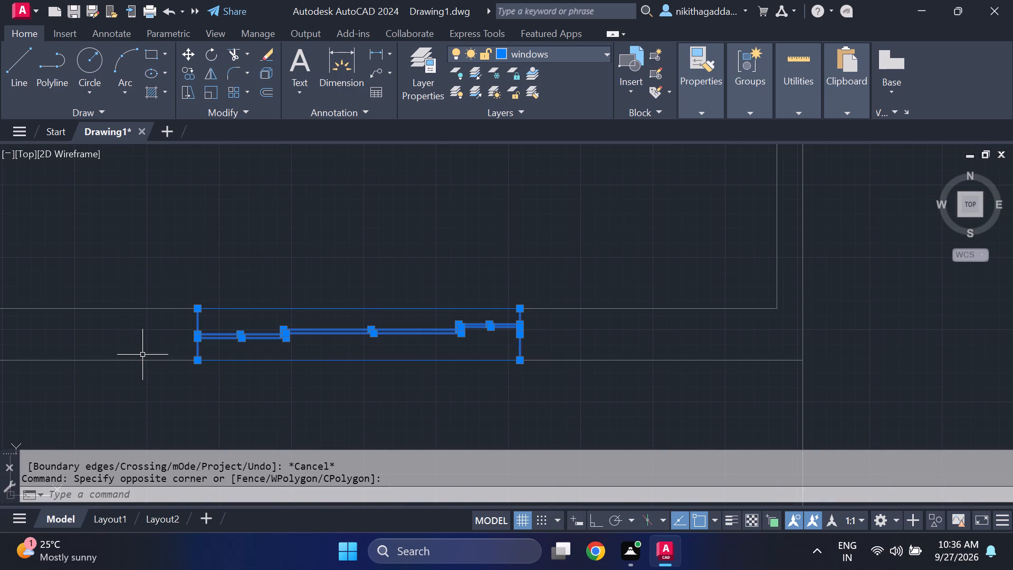
left_click(276, 308)
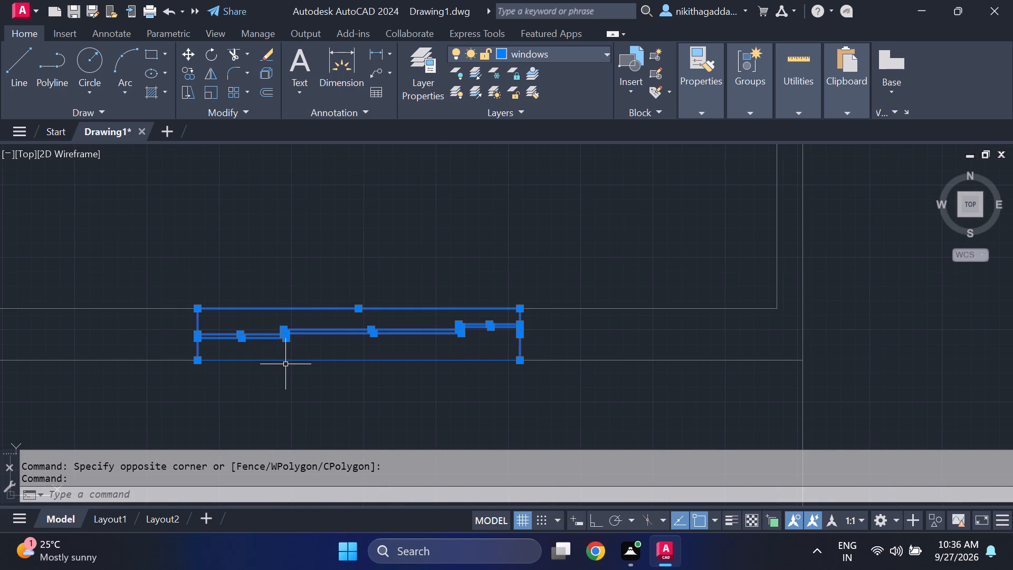
left_click(286, 361)
type("co")
key("Return")
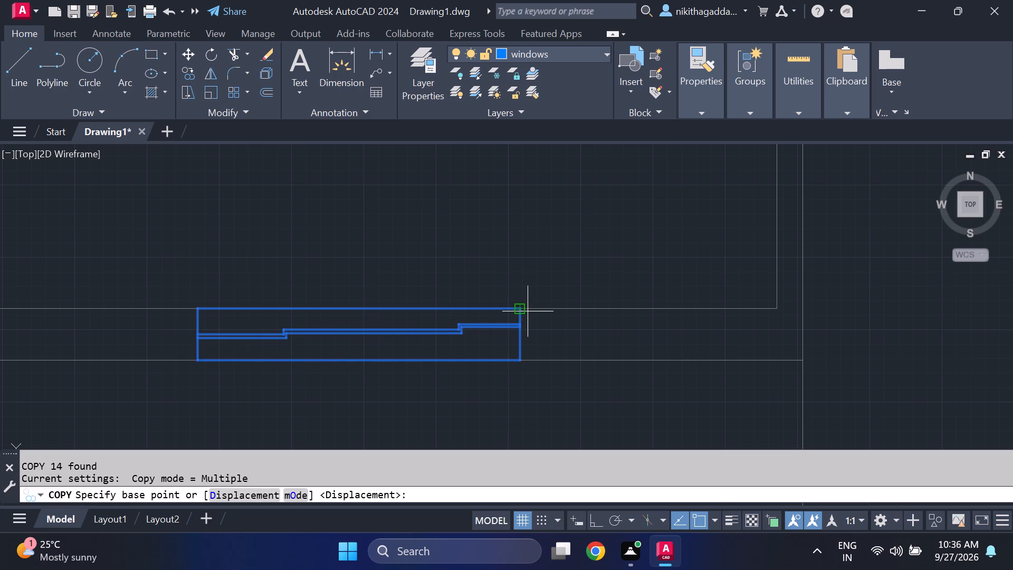
left_click(196, 311)
scroll(647, 310, "down", 3)
middle_click_drag(653, 317, 168, 218)
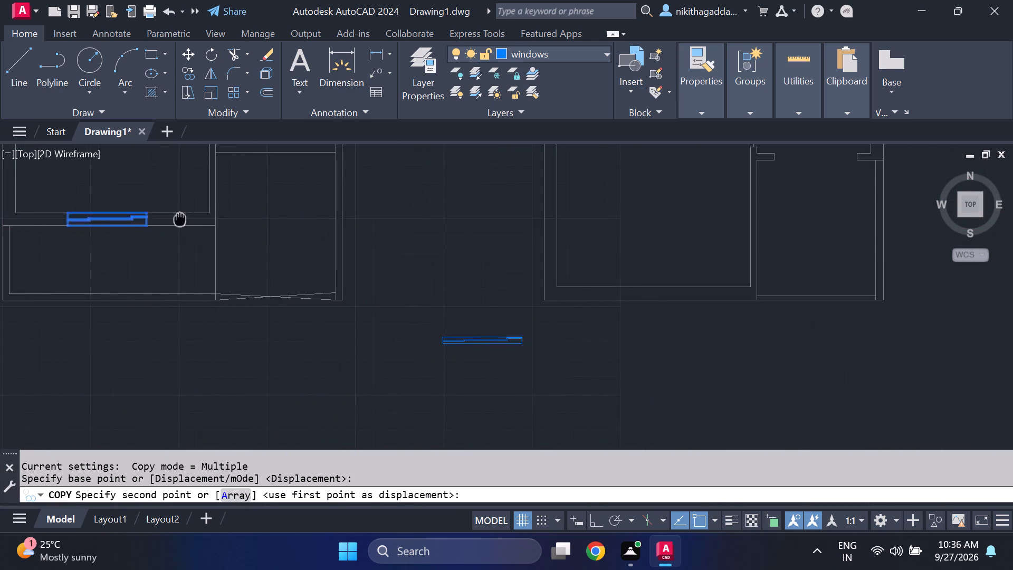
middle_click_drag(168, 218, 31, 216)
scroll(452, 285, "up", 3)
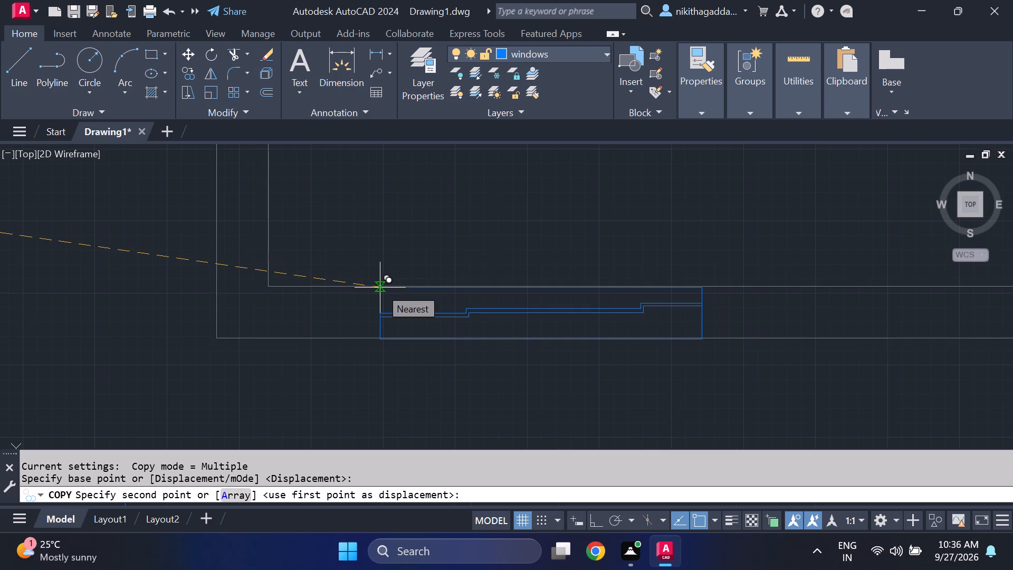
left_click(415, 289)
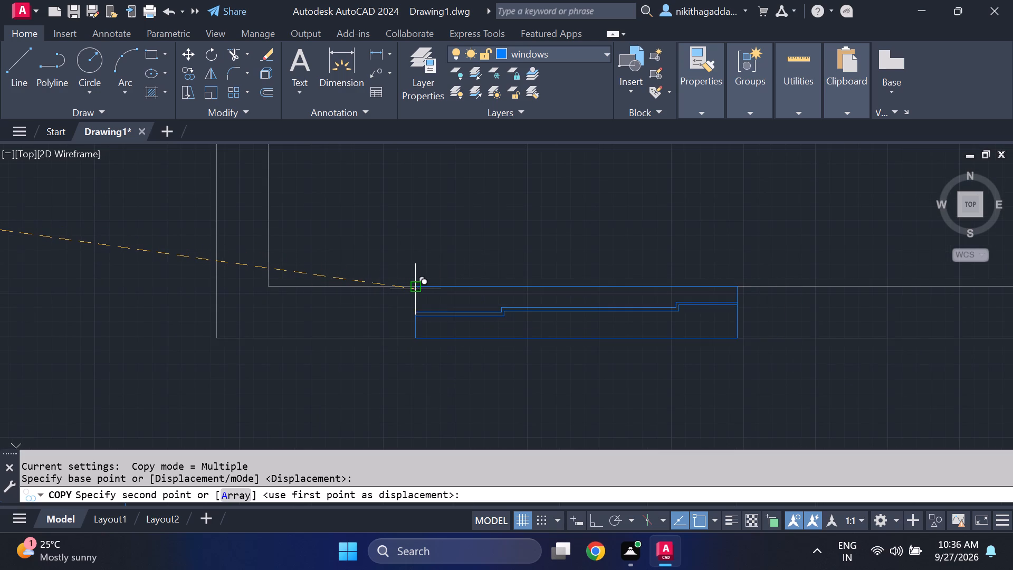
scroll(338, 304, "down", 4)
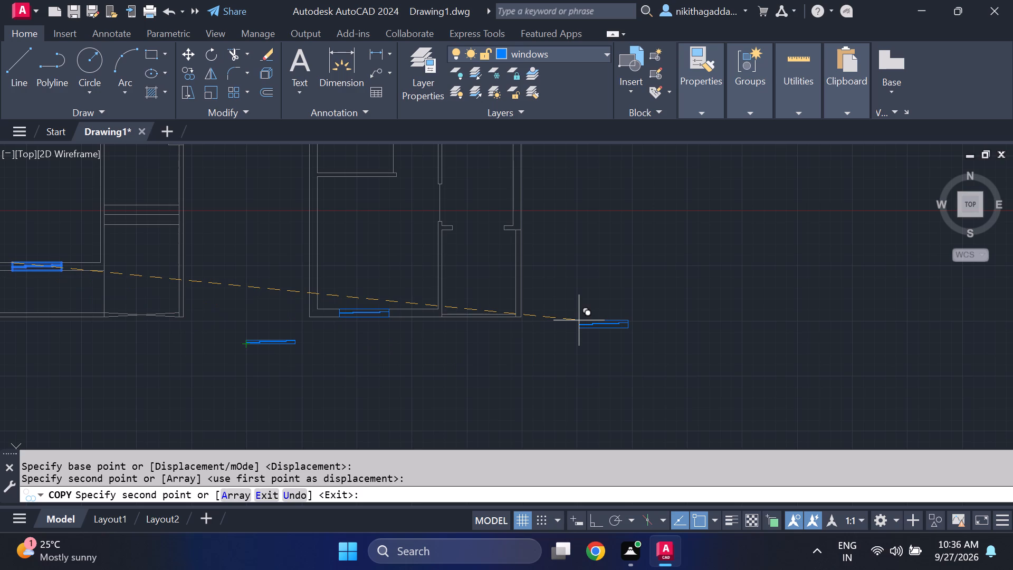
key("Escape")
Rotate the loose window southwest of the east plan 90° about its east end's midpoint, using Ortho, so it runs north–south.
scroll(231, 328, "up", 2)
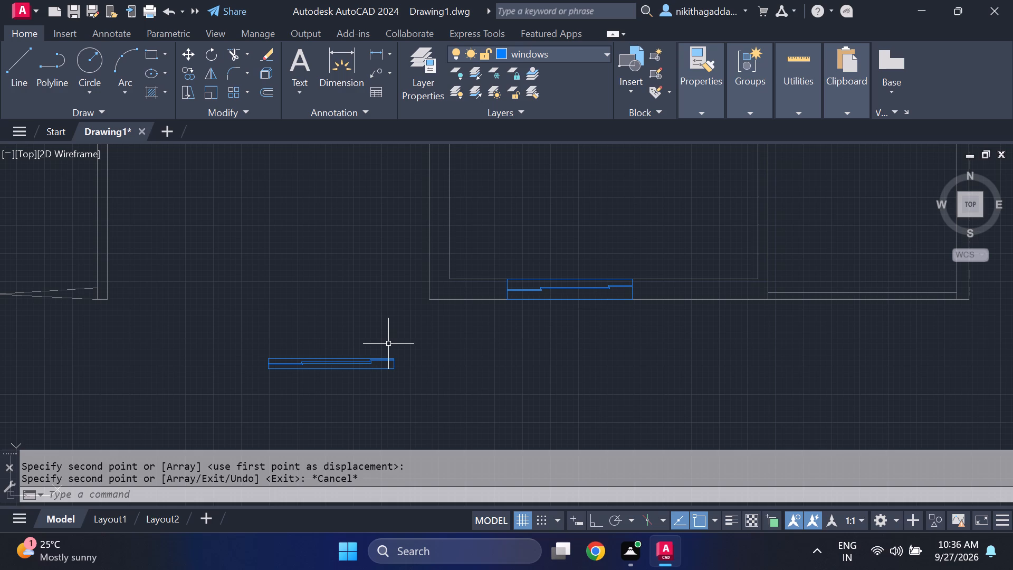
left_click(422, 343)
left_click(225, 399)
type("ro")
key("Return")
scroll(374, 330, "up", 3)
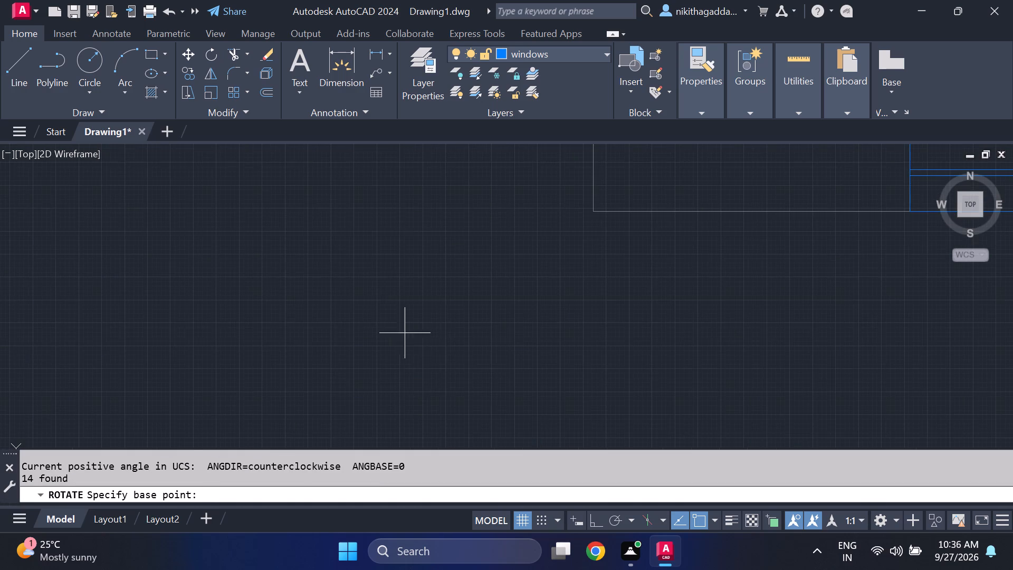
middle_click_drag(435, 397, 428, 205)
left_click(441, 280)
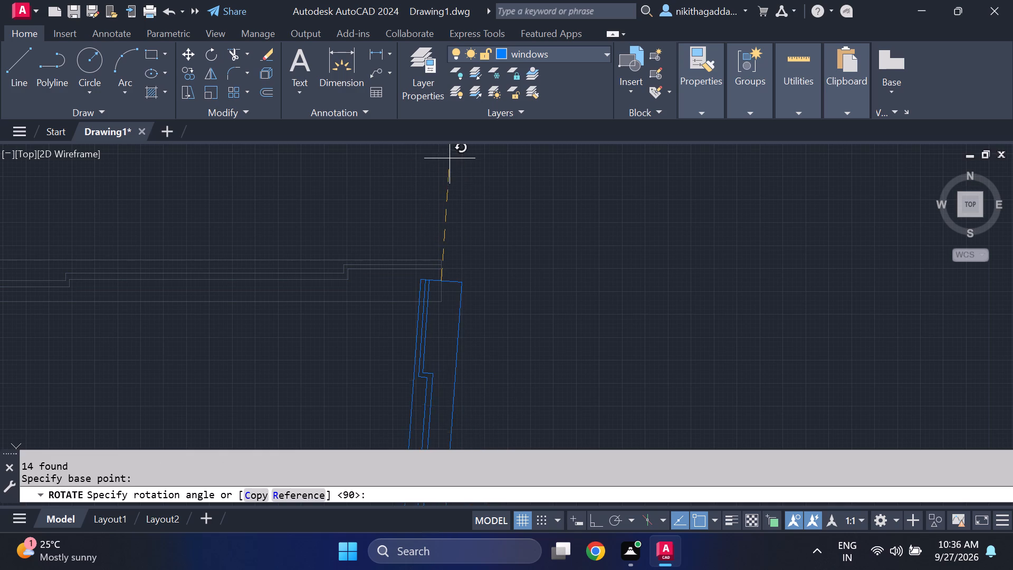
key("F8")
left_click(463, 187)
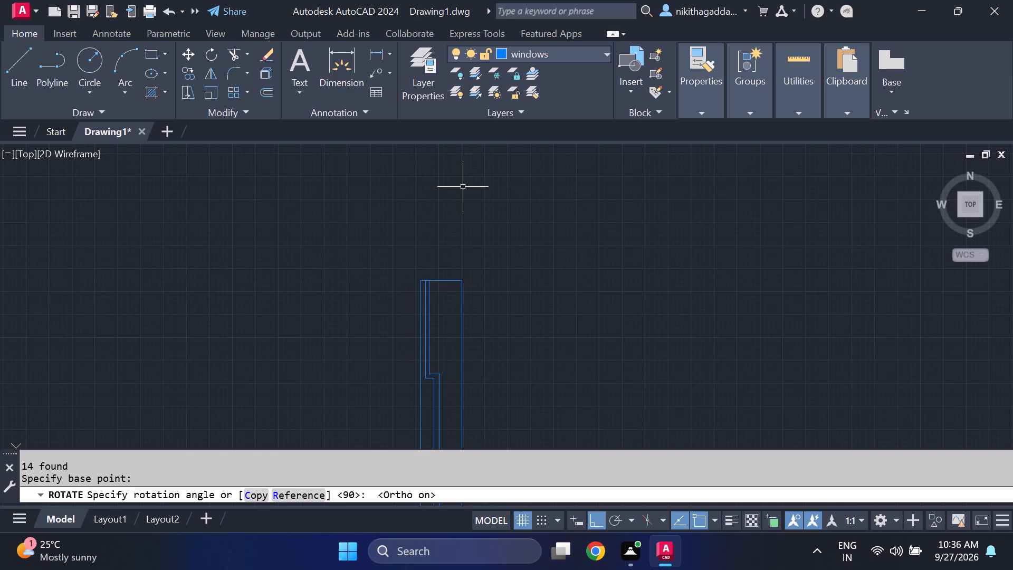
scroll(496, 258, "down", 3)
middle_click_drag(514, 322, 505, 272)
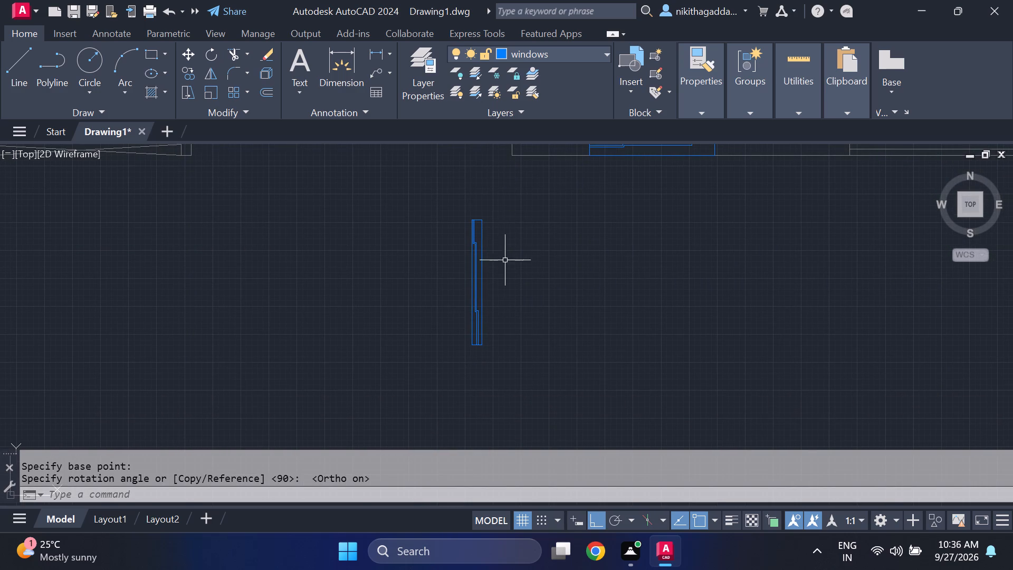
Copy the rotated window by its northeast corner into the east wall of the east plan's southwest room, just south of the wall stub.
left_click(504, 205)
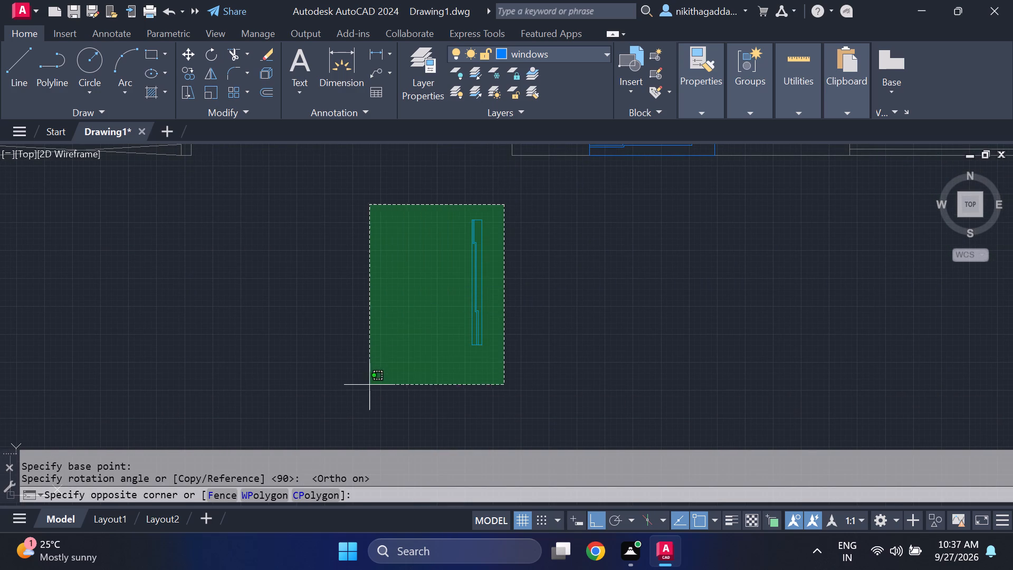
left_click(369, 385)
scroll(415, 334, "up", 2)
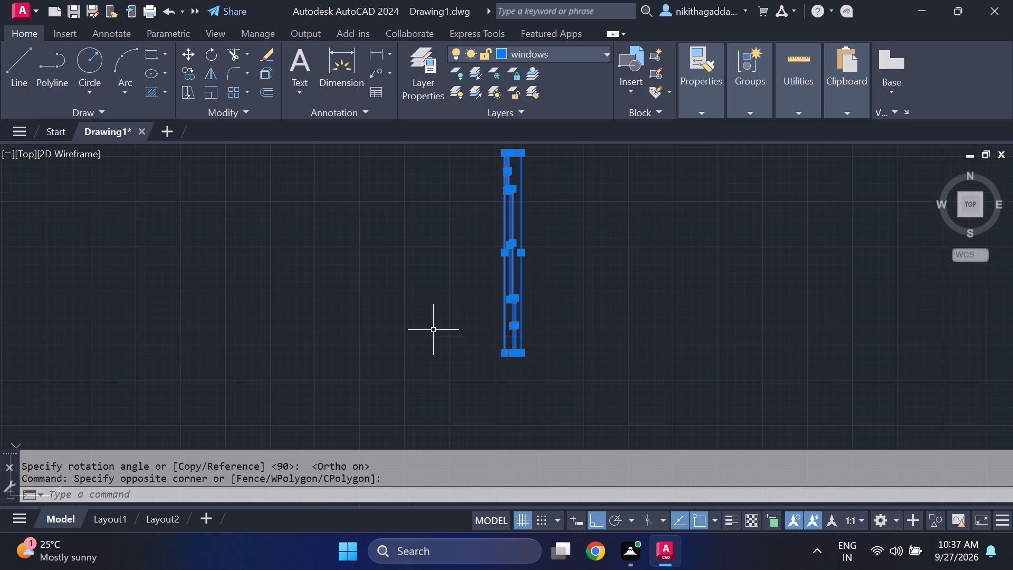
type("co")
key("Return")
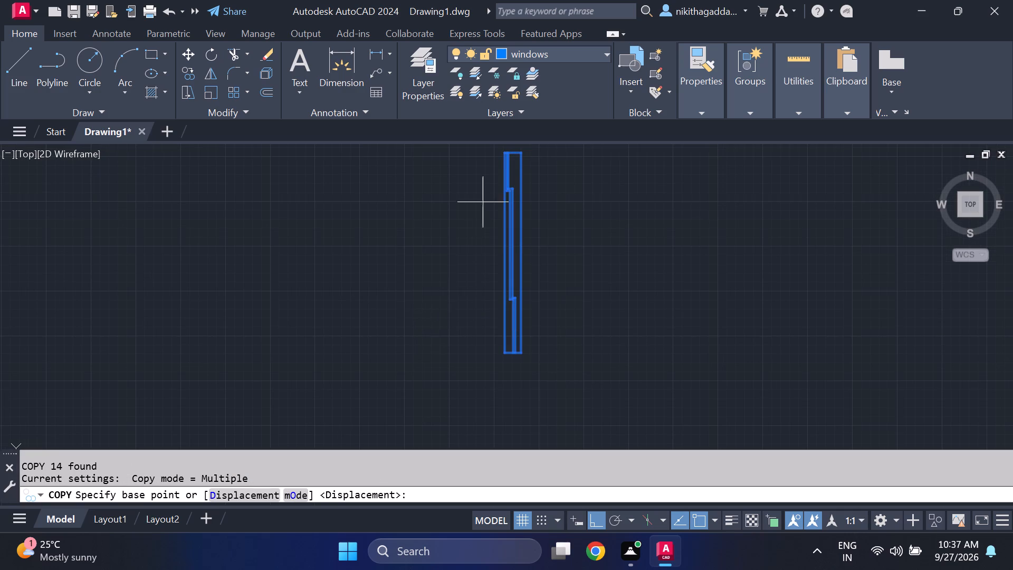
middle_click_drag(485, 187, 455, 256)
left_click(491, 220)
scroll(770, 166, "down", 2)
middle_click_drag(766, 166, 764, 168)
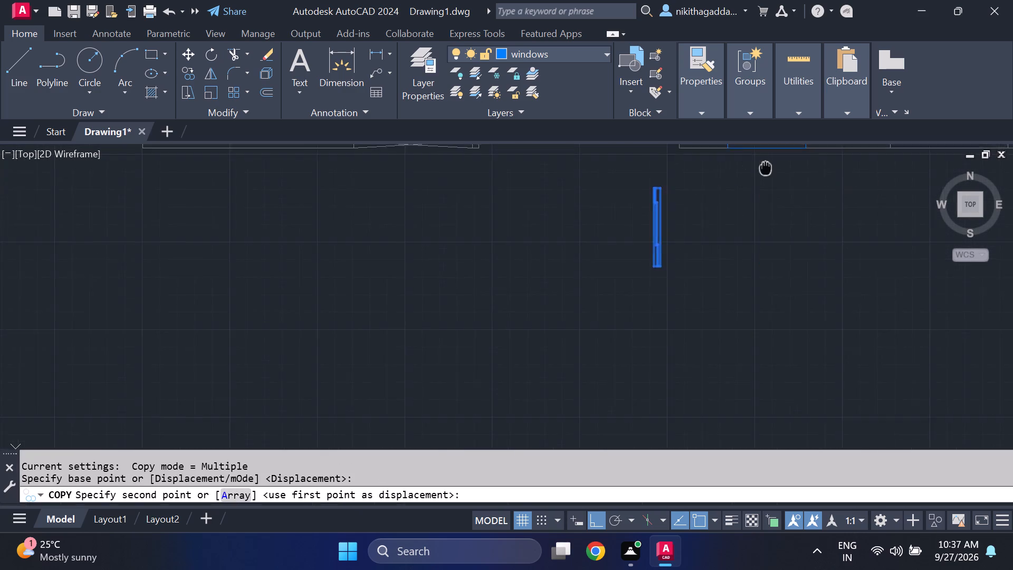
middle_click_drag(764, 168, 613, 293)
key("F8")
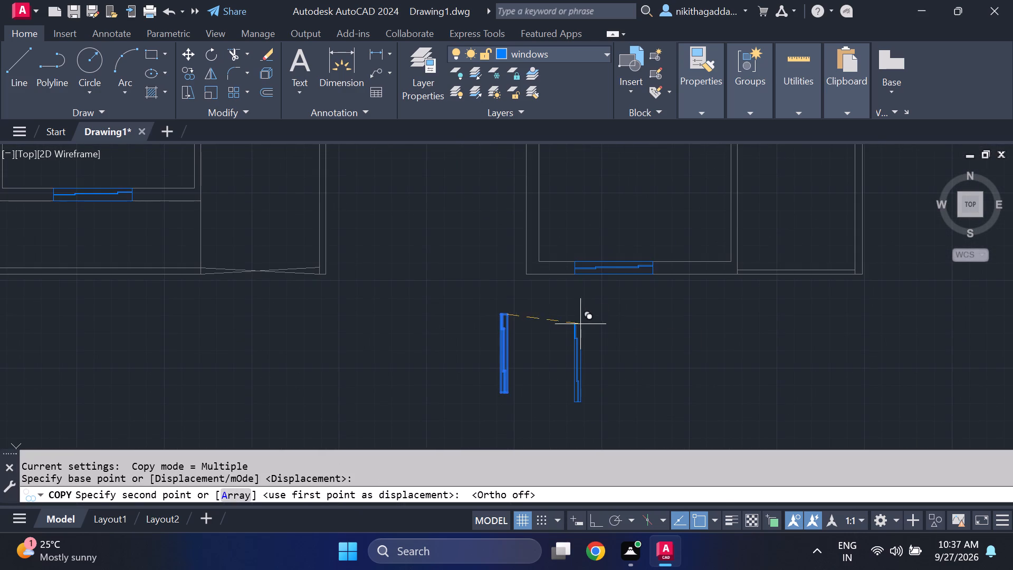
middle_click_drag(606, 222, 496, 343)
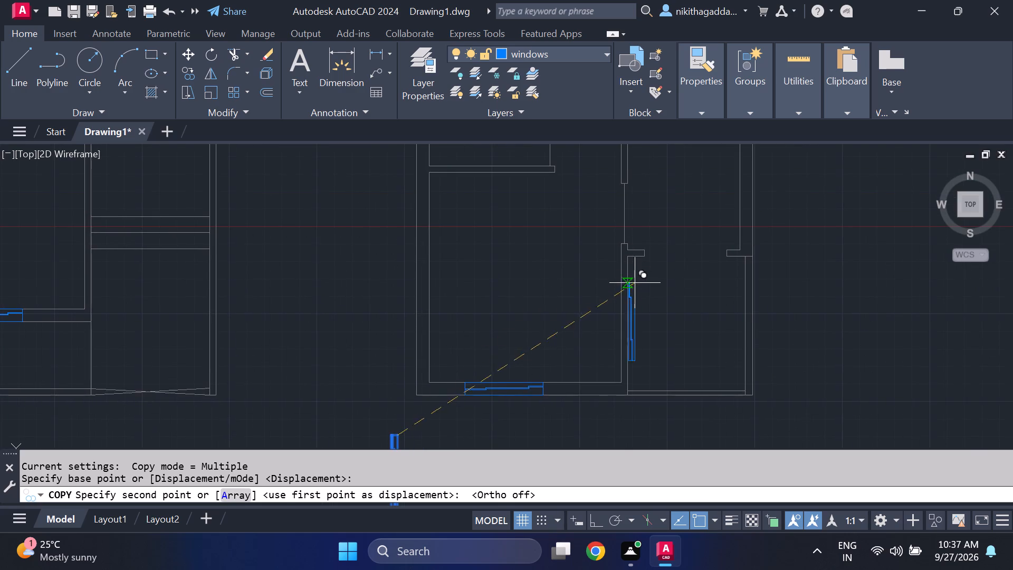
scroll(632, 286, "up", 2)
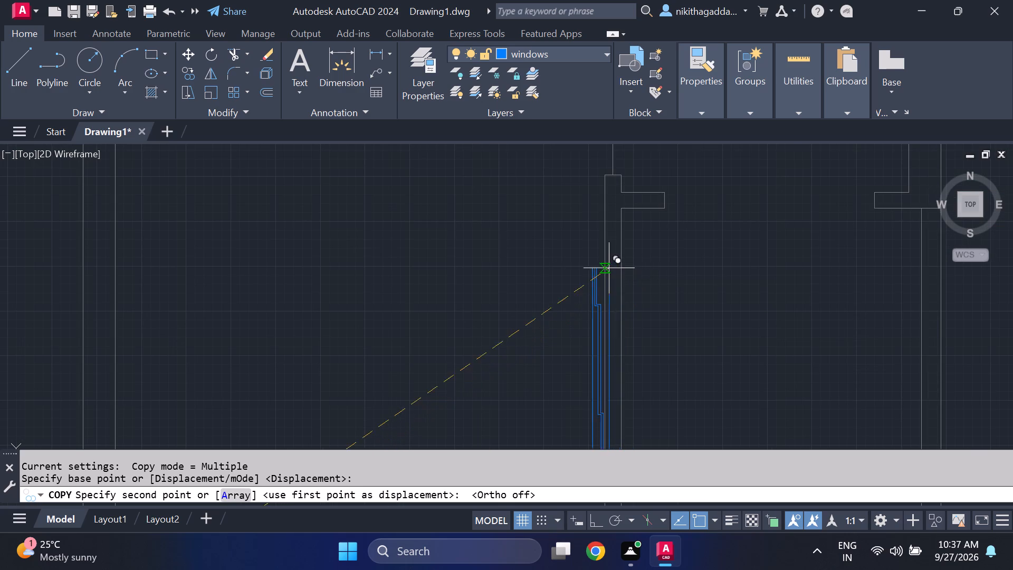
left_click(621, 245)
Place another copy in the east wall of the east plan's room with the long red lines, just south of the opening.
scroll(783, 273, "down", 2)
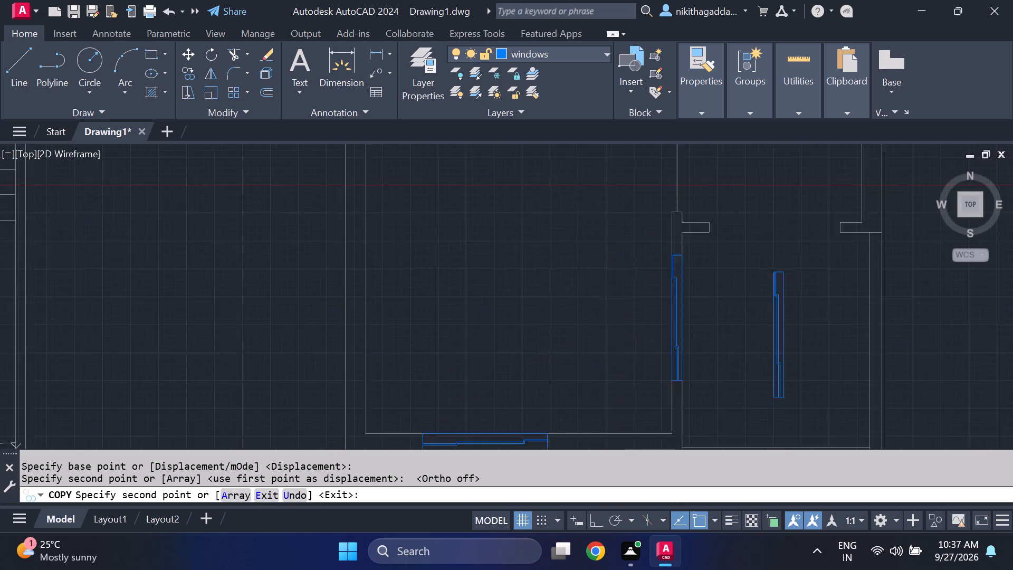
scroll(783, 273, "down", 1)
middle_click_drag(768, 217, 773, 373)
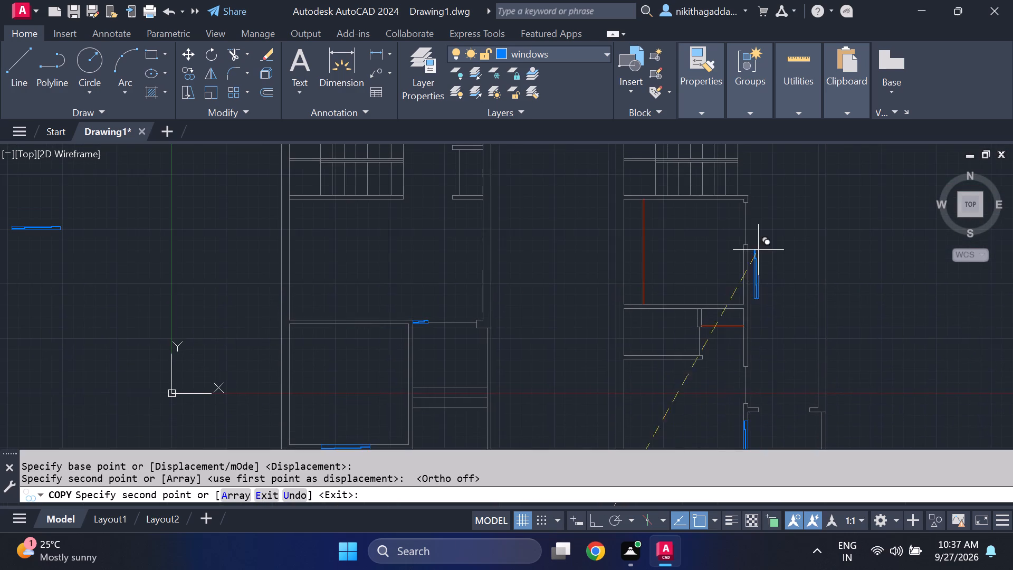
middle_click_drag(756, 226, 769, 350)
scroll(756, 377, "up", 3)
middle_click_drag(764, 388, 755, 378)
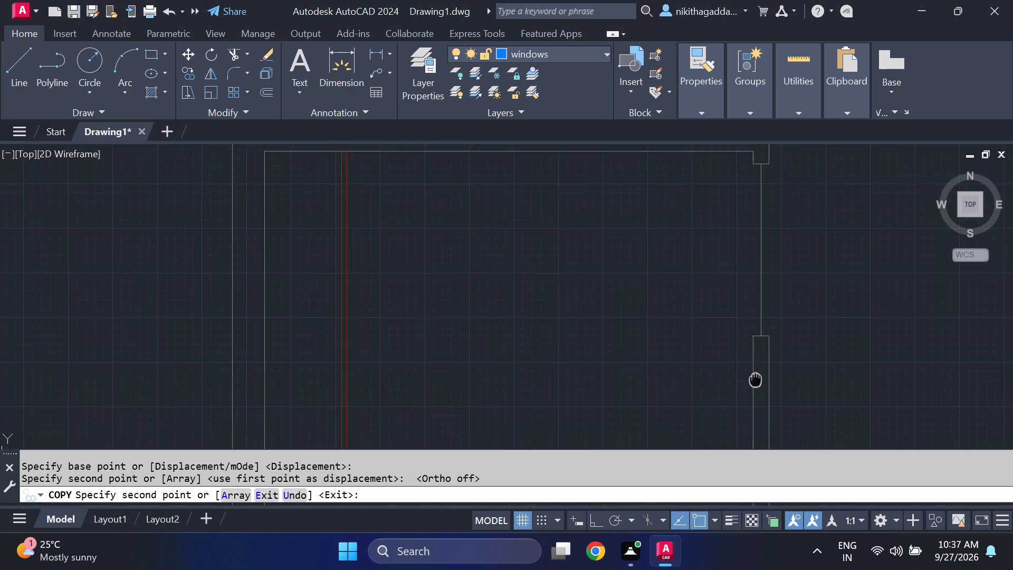
middle_click_drag(755, 378, 689, 270)
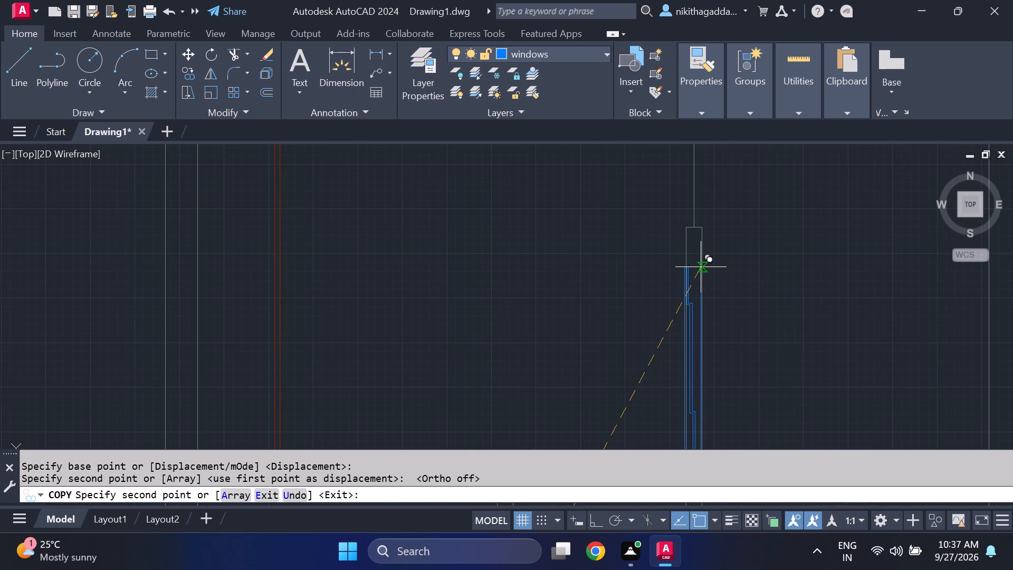
left_click(701, 271)
Place another copy of the north–south window in the east wall of the west plan's southwest room, its north end just above the steps.
scroll(814, 270, "down", 2)
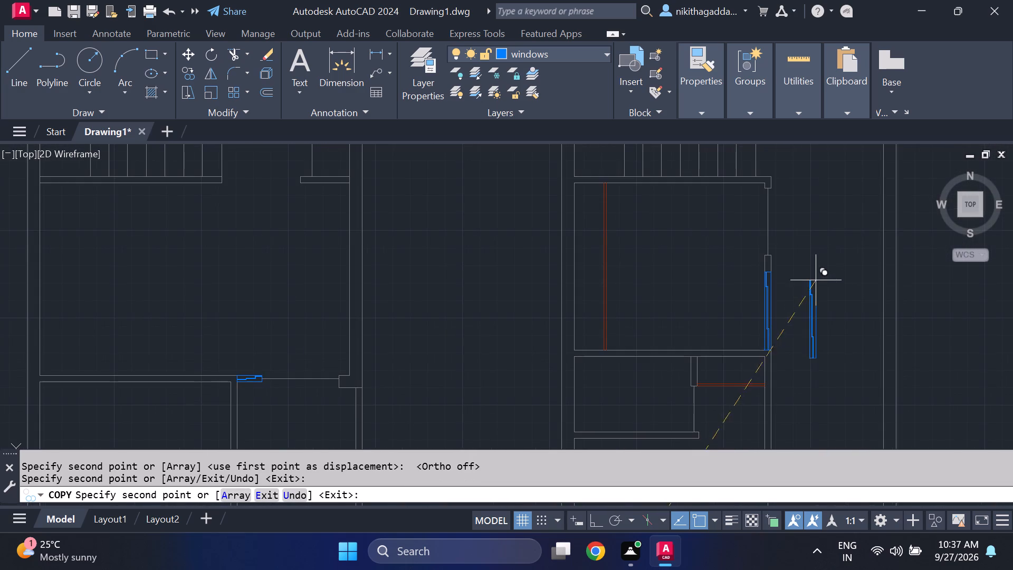
middle_click_drag(855, 314, 783, 222)
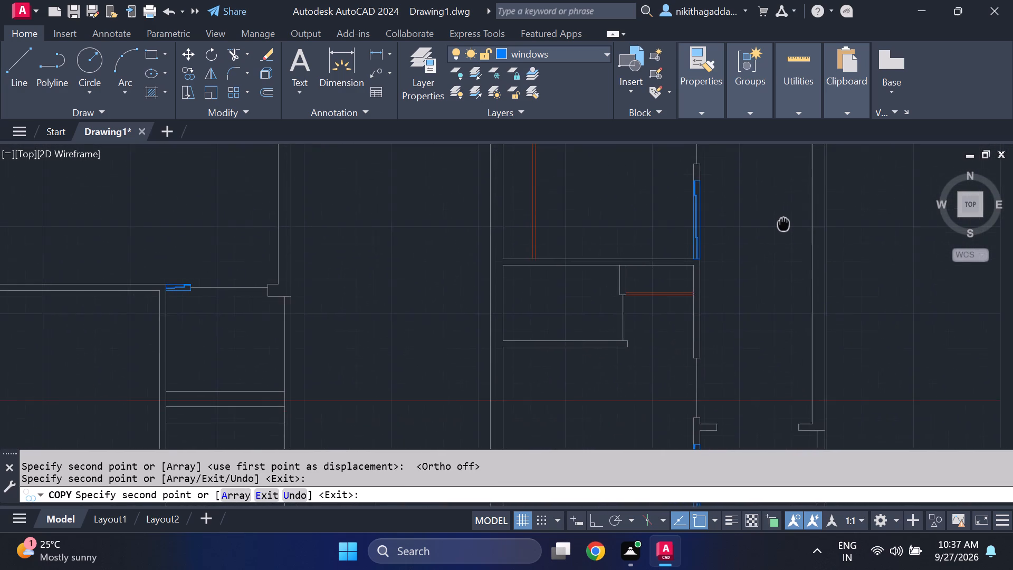
middle_click_drag(783, 222, 777, 212)
scroll(773, 222, "down", 2)
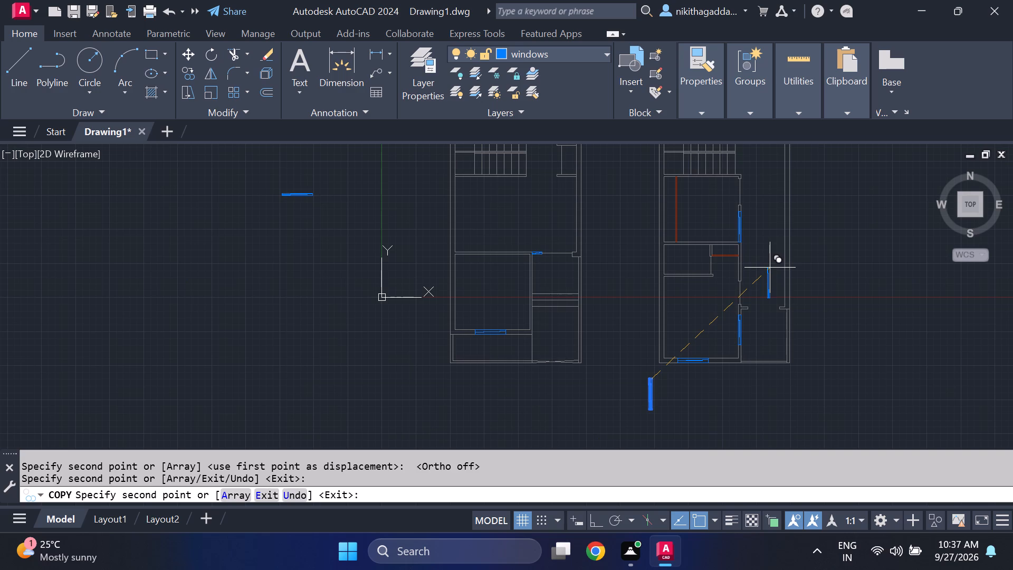
middle_click_drag(770, 268, 777, 257)
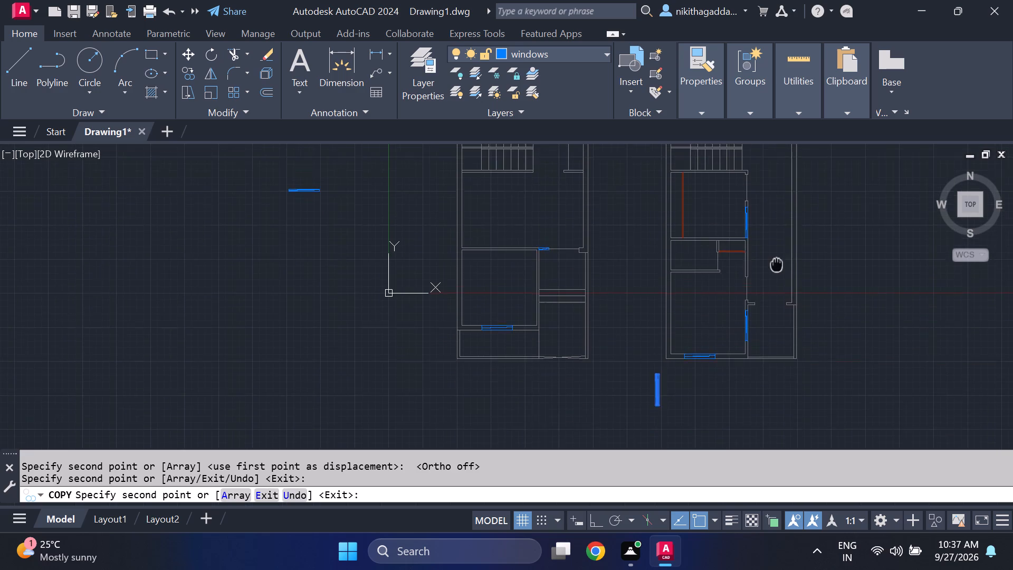
middle_click_drag(777, 257, 777, 241)
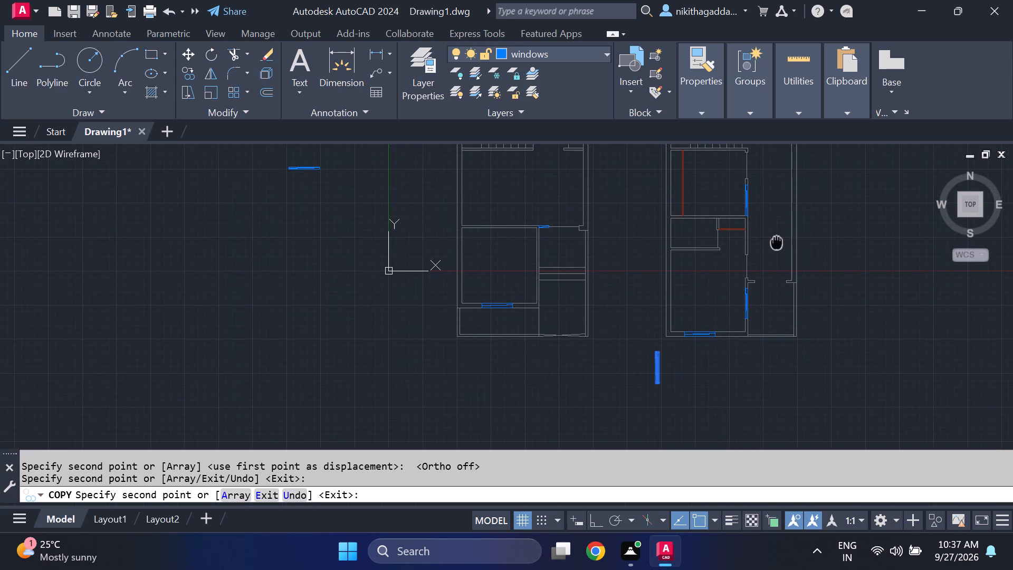
middle_click_drag(777, 241, 970, 266)
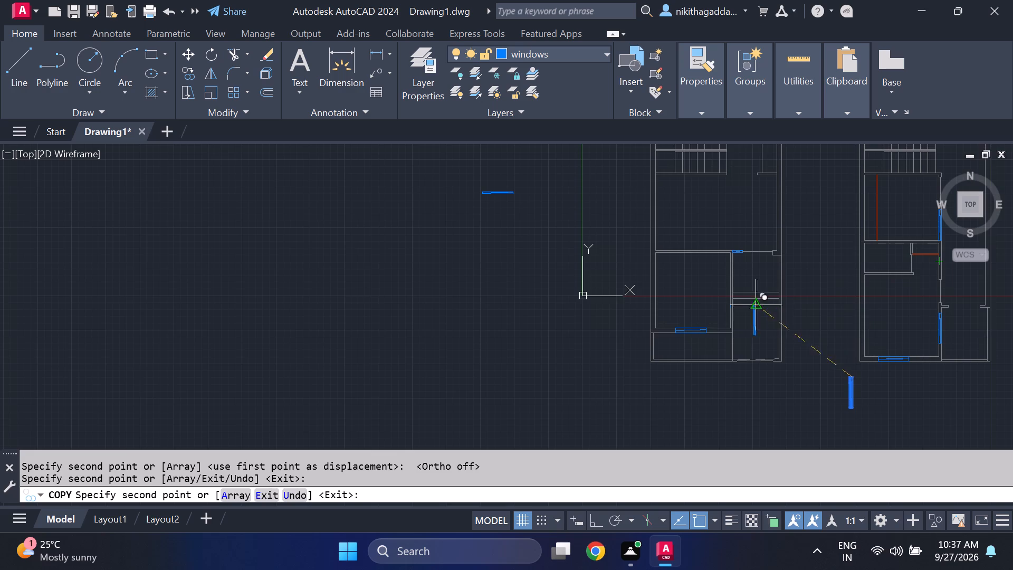
scroll(730, 290, "up", 3)
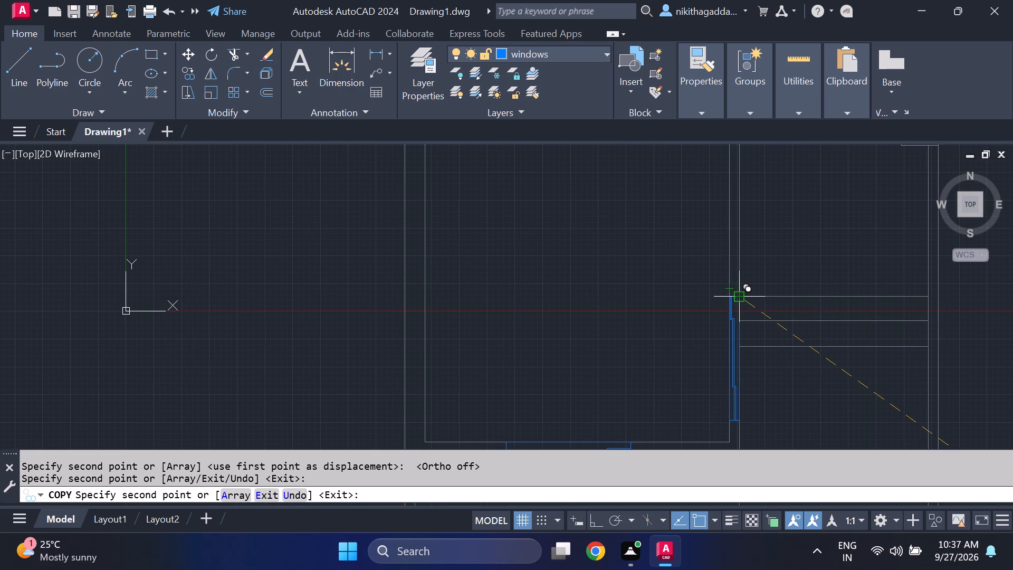
scroll(733, 284, "down", 3)
scroll(733, 284, "up", 2)
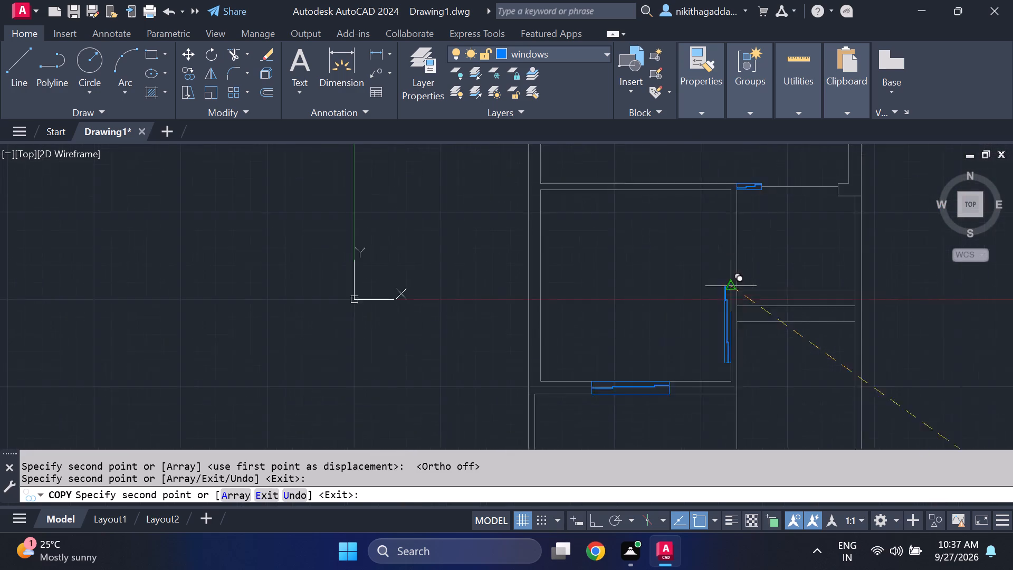
scroll(733, 284, "up", 1)
scroll(710, 307, "down", 2)
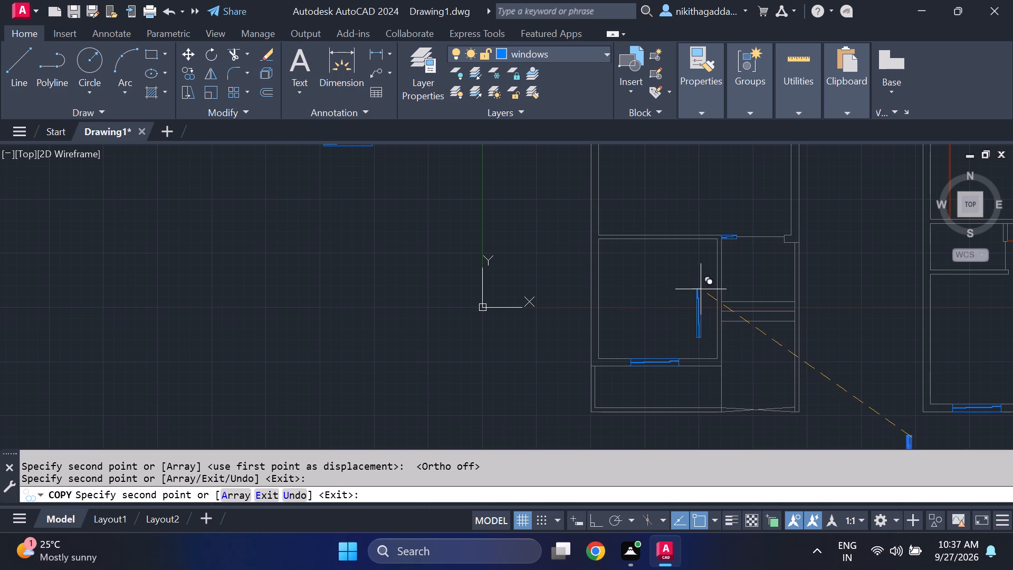
scroll(717, 300, "up", 2)
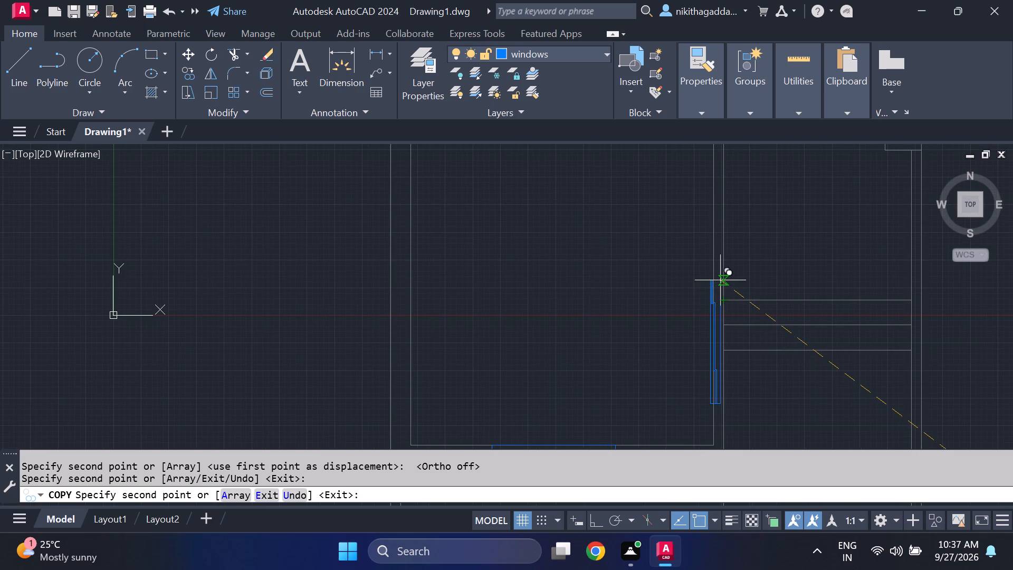
left_click(722, 281)
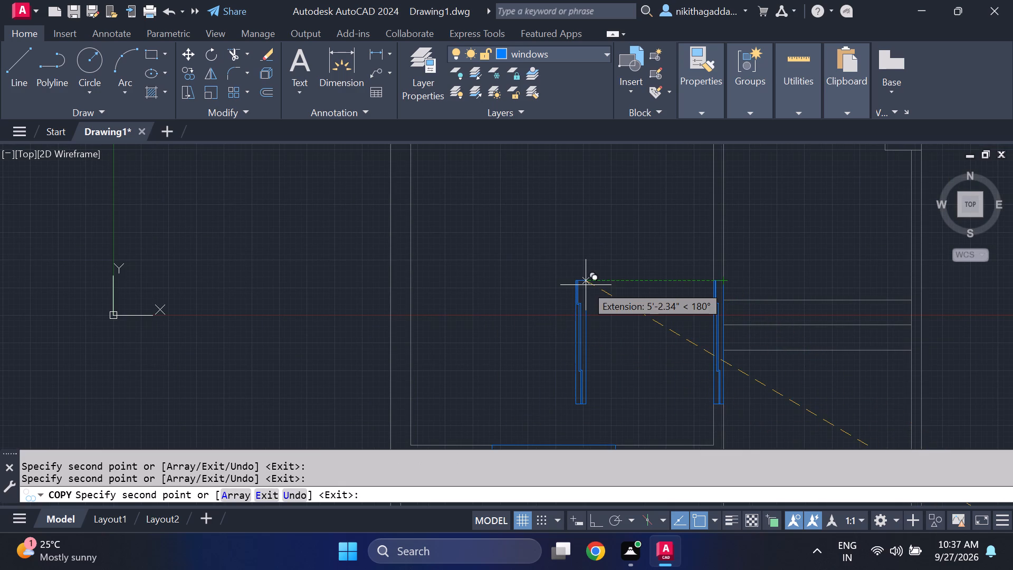
Place another window copy in the west plan's wall between the north room and the crossed shaft, near the wall's north end, and finish copying.
scroll(588, 280, "down", 2)
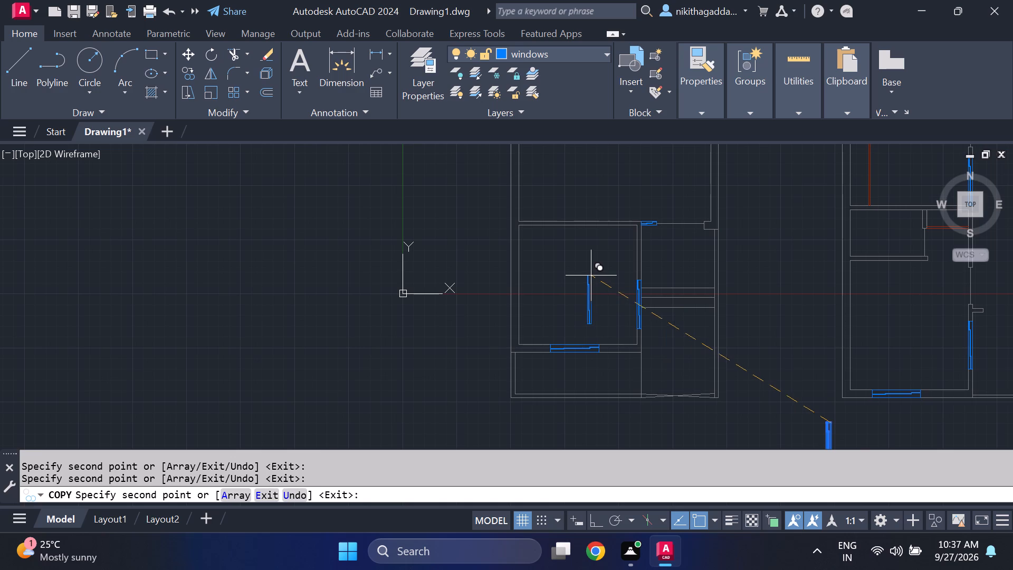
scroll(598, 262, "down", 1)
middle_click_drag(598, 260, 601, 374)
scroll(598, 332, "down", 1)
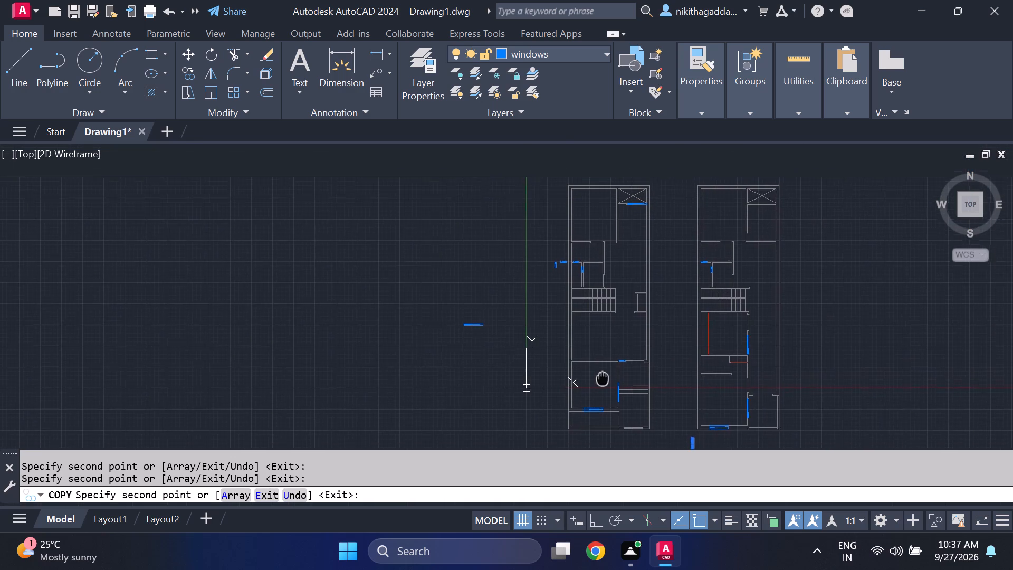
middle_click_drag(601, 374, 616, 416)
middle_click_drag(642, 302, 639, 374)
scroll(638, 316, "up", 4)
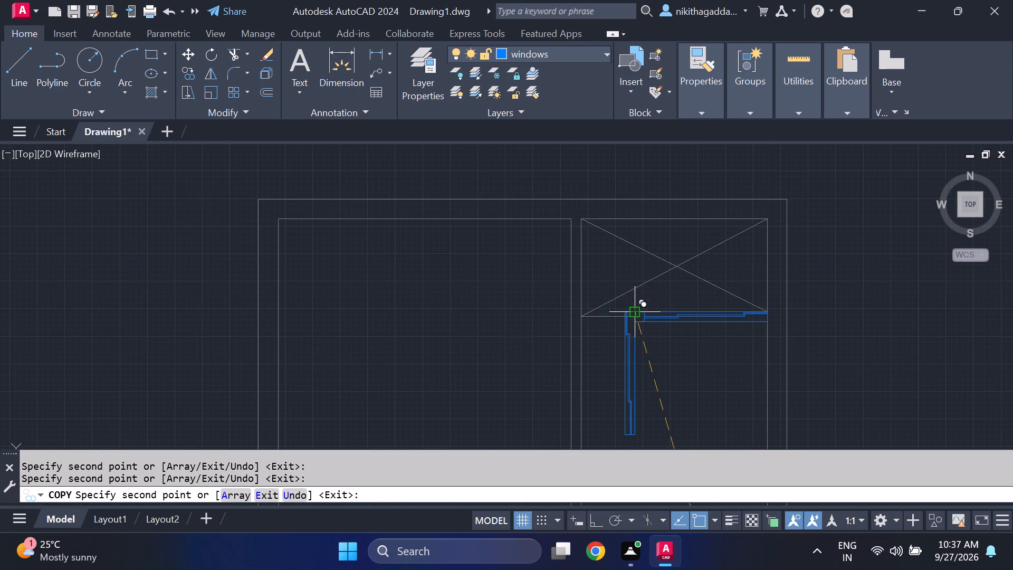
middle_click_drag(620, 270, 632, 330)
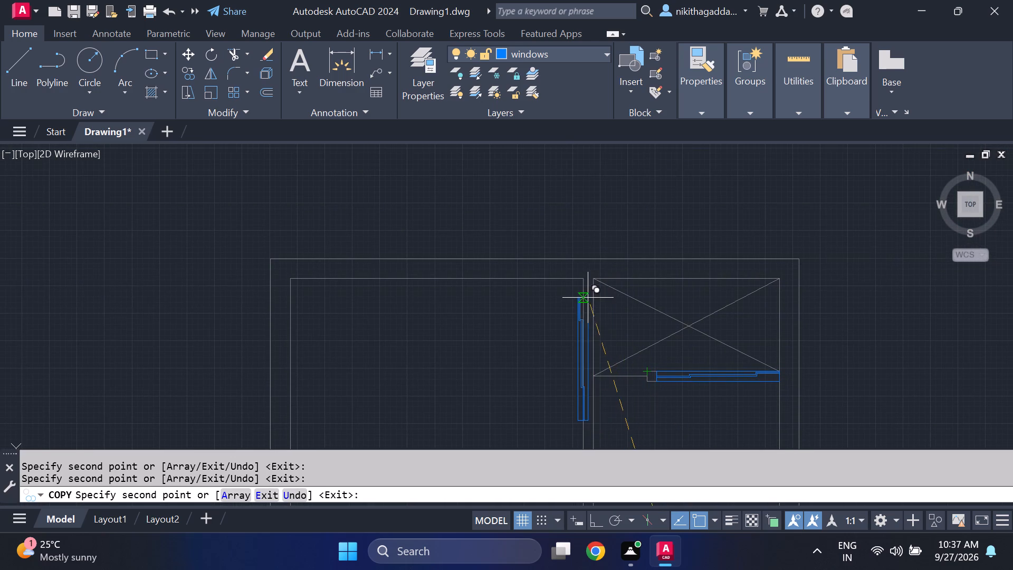
scroll(586, 294, "up", 2)
left_click(604, 284)
scroll(667, 353, "down", 1)
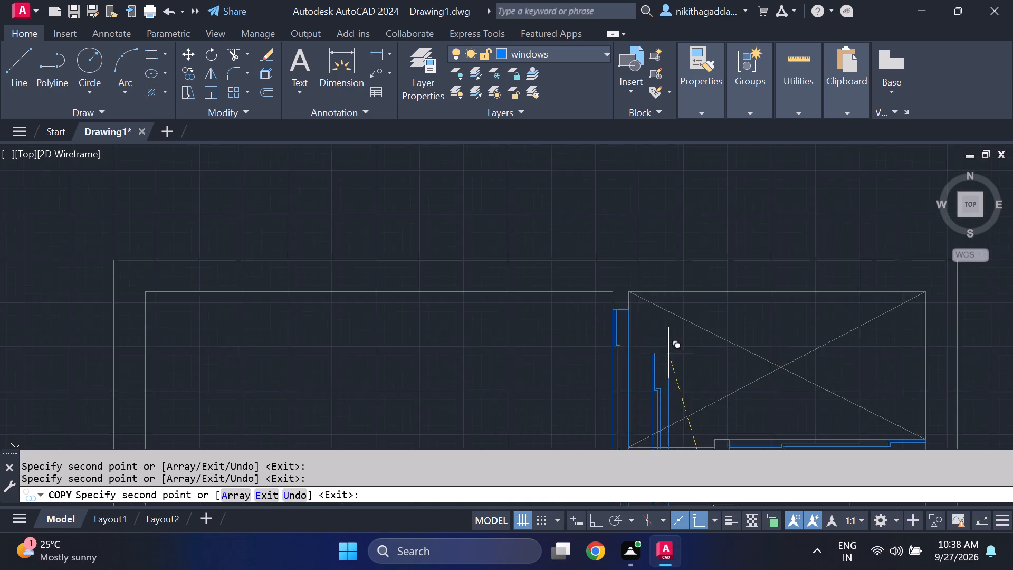
scroll(671, 357, "down", 2)
middle_click_drag(737, 411, 695, 278)
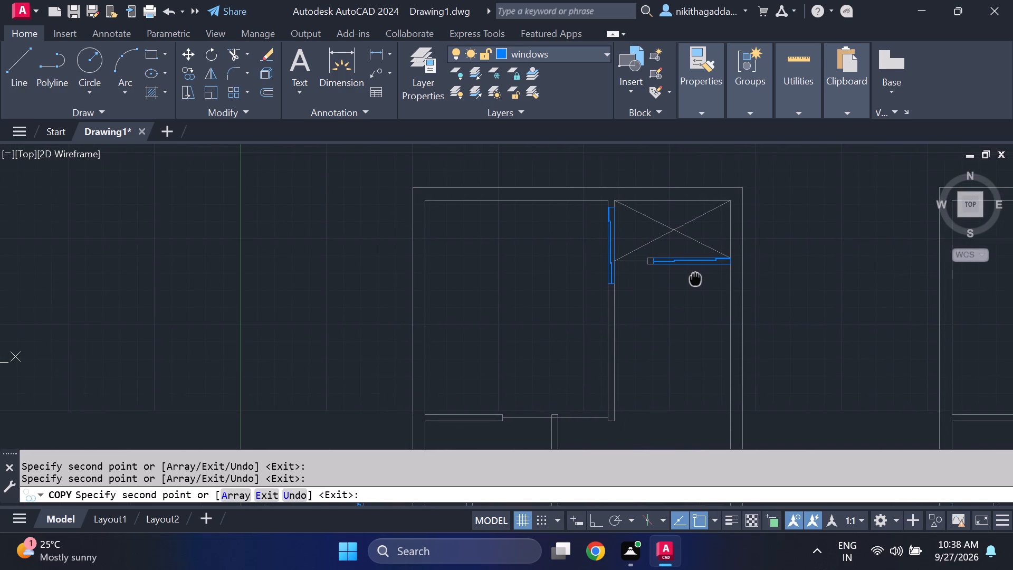
middle_click_drag(695, 278, 692, 252)
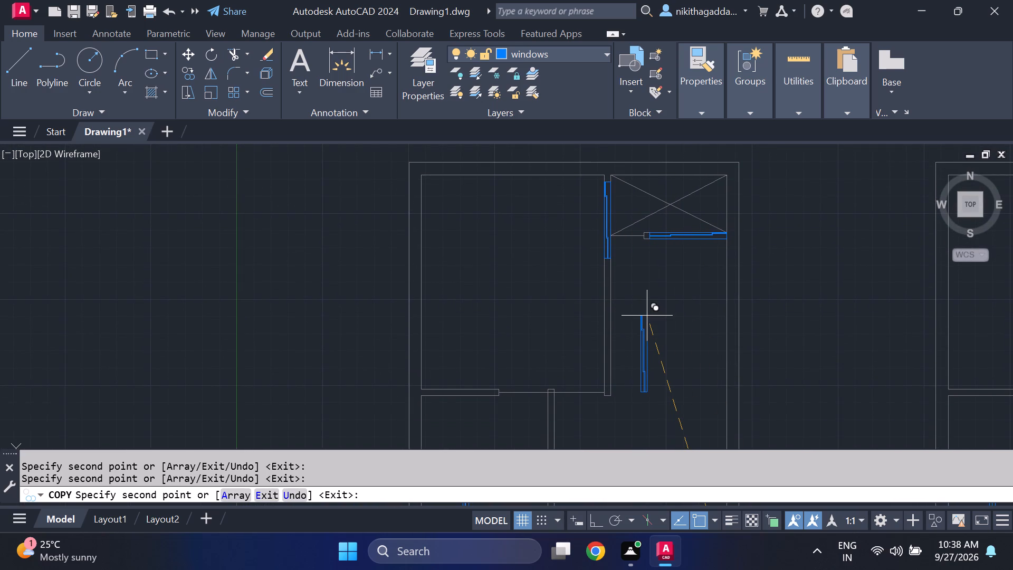
key("Escape")
Move the south end line of the window beside the crossed shaft north along the wall, just north of the shaft's southwest corner.
key("grave")
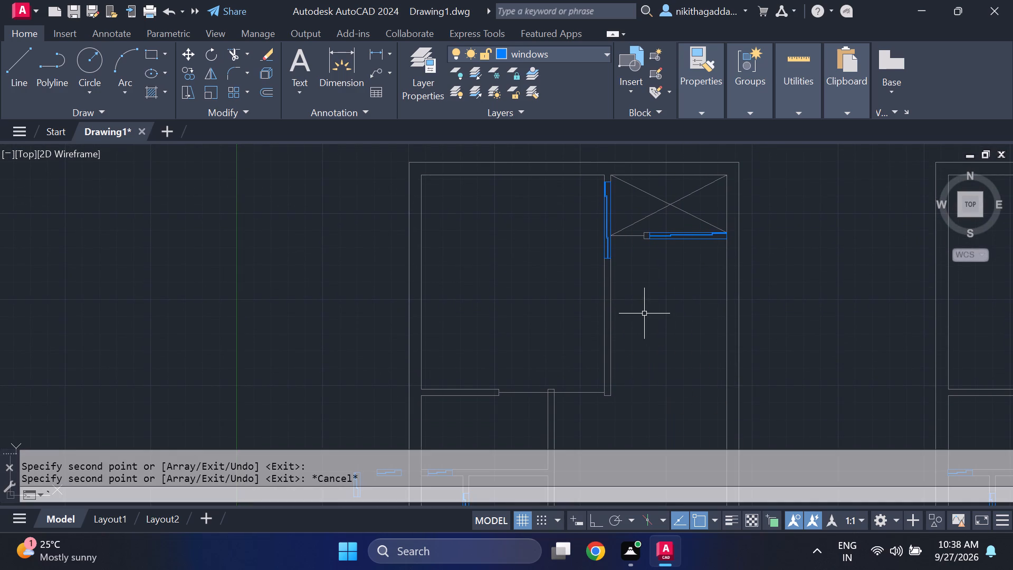
scroll(587, 254, "up", 3)
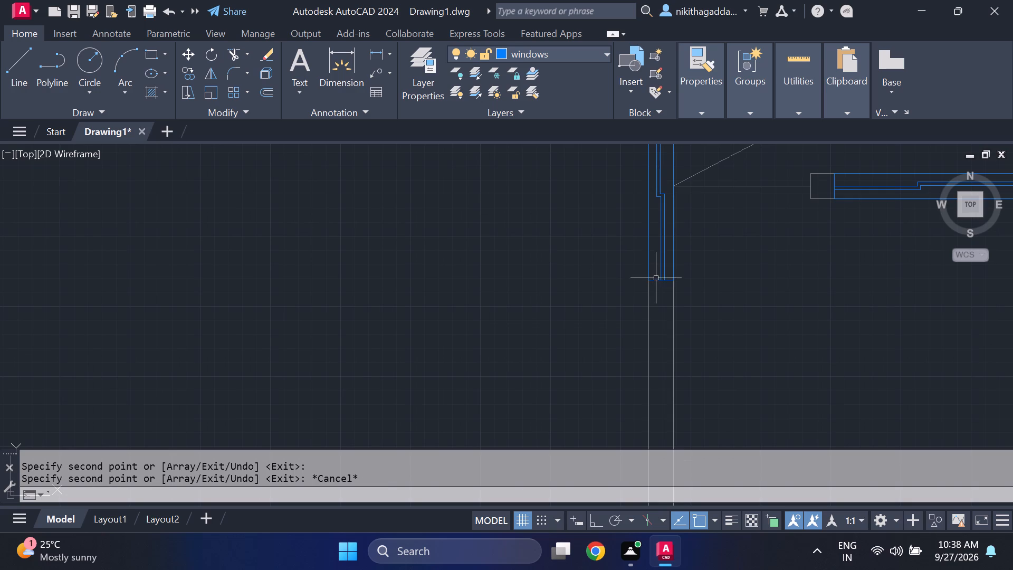
left_click(656, 281)
scroll(648, 275, "up", 3)
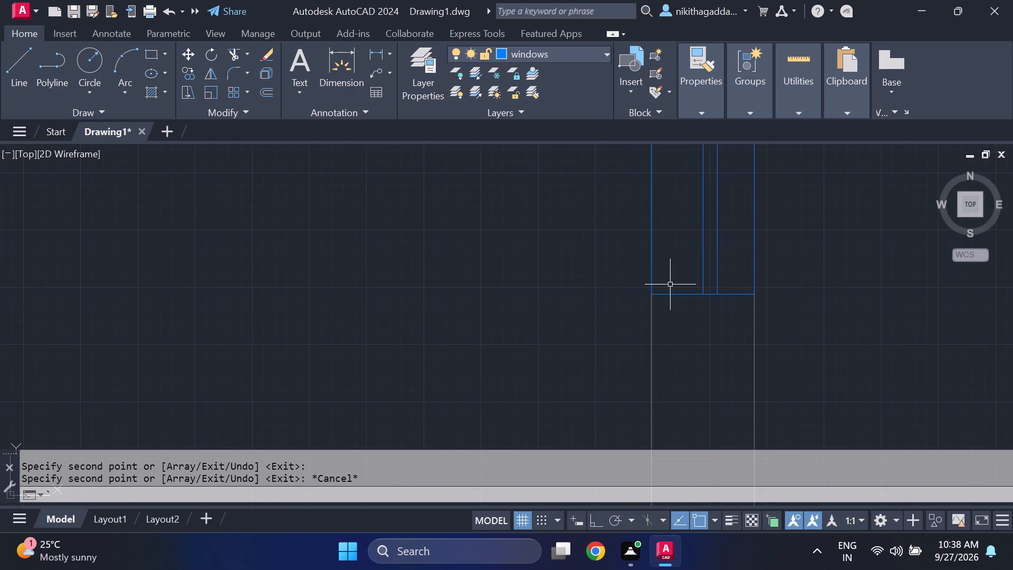
left_click(672, 284)
key("Escape")
left_click_drag(685, 279, 685, 287)
left_click(683, 321)
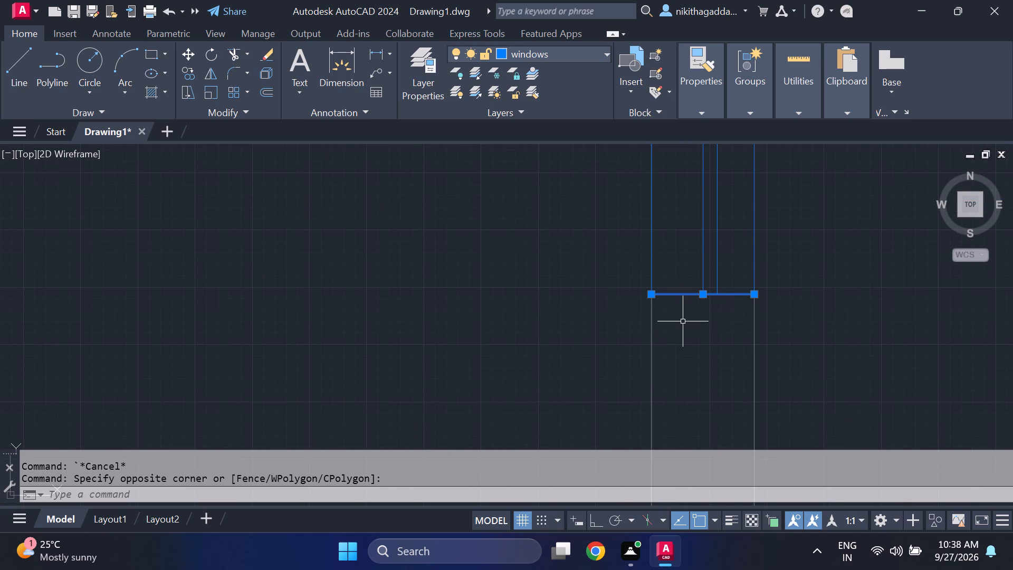
key("m")
key("Return")
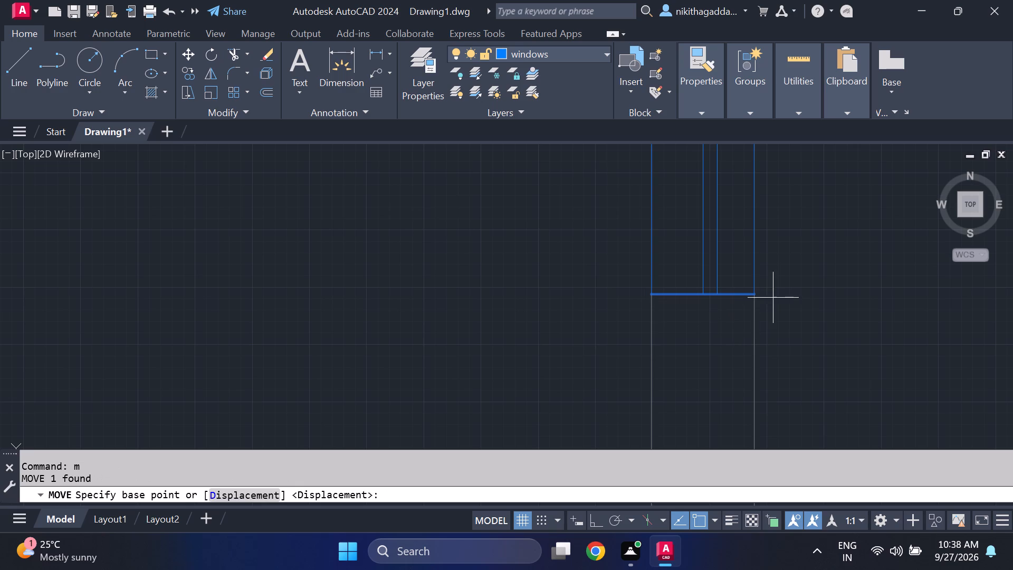
left_click(756, 294)
middle_click_drag(752, 220, 752, 315)
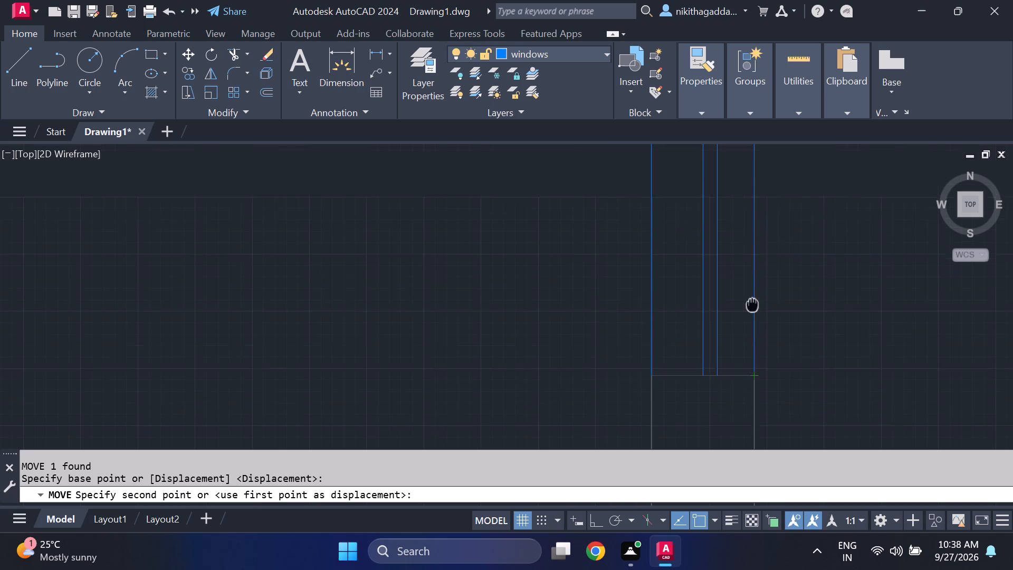
middle_click_drag(752, 315, 751, 340)
scroll(743, 340, "up", 1)
scroll(738, 296, "down", 4)
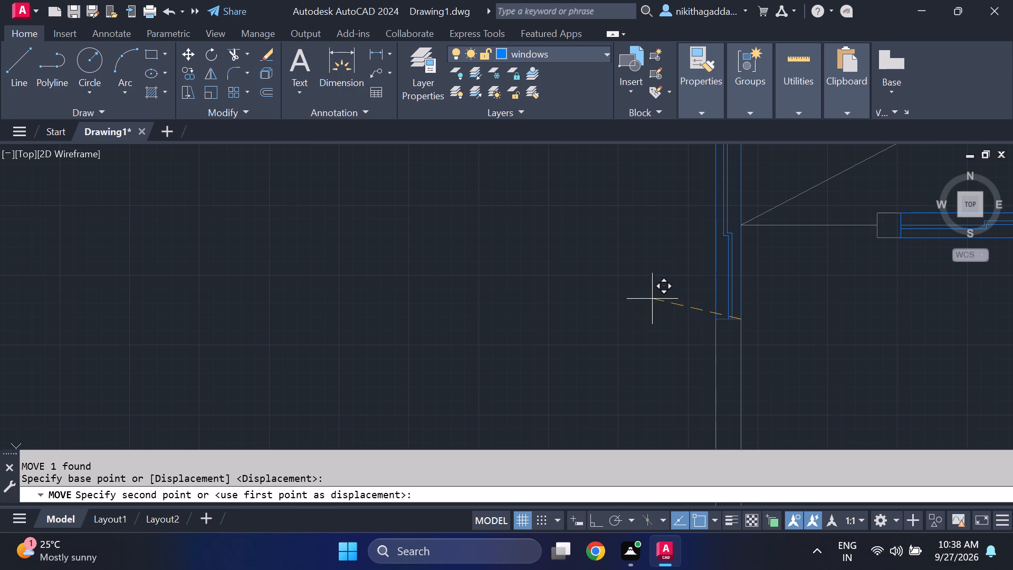
middle_click_drag(653, 291, 651, 367)
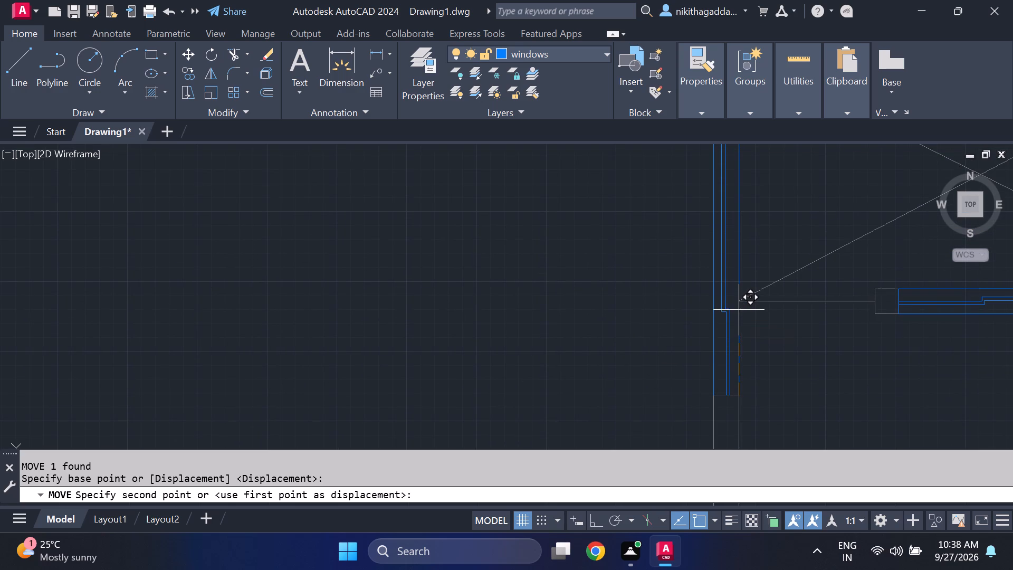
left_click(737, 278)
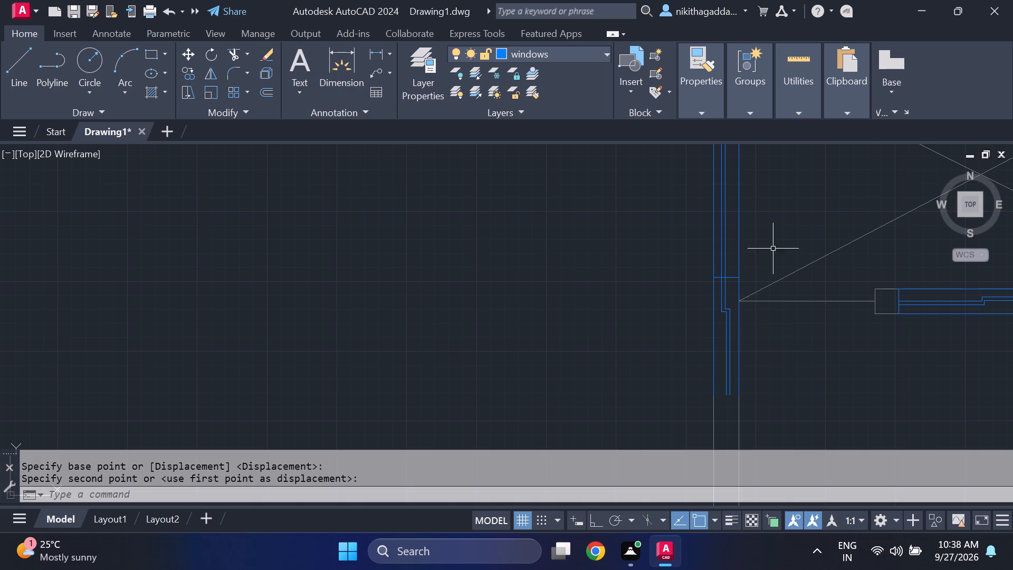
Trim away the sash and frame line pieces projecting south of the end line of the window beside the west plan's crossed shaft.
key("t")
key("r")
key("Return")
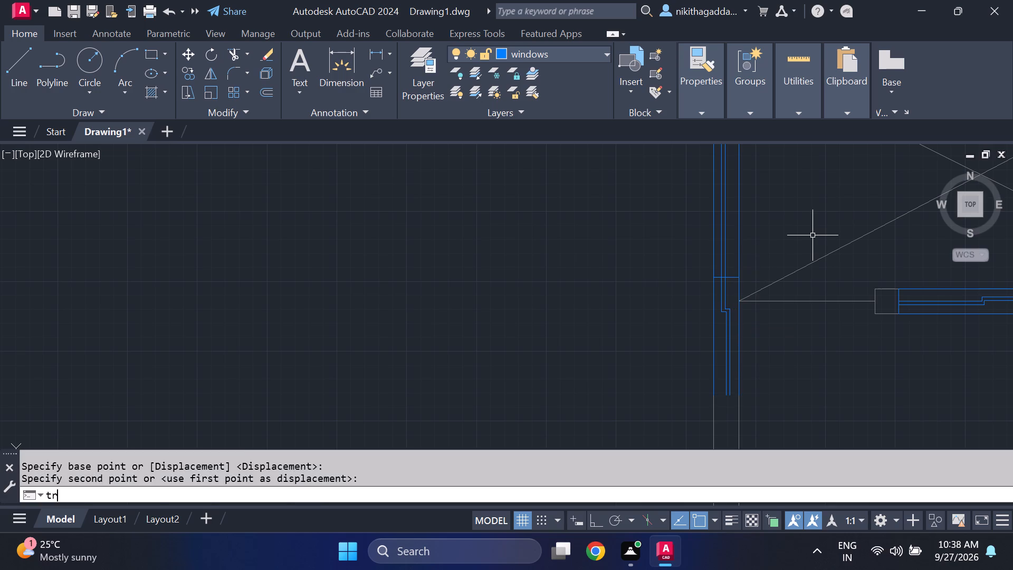
left_click(737, 334)
left_click(710, 350)
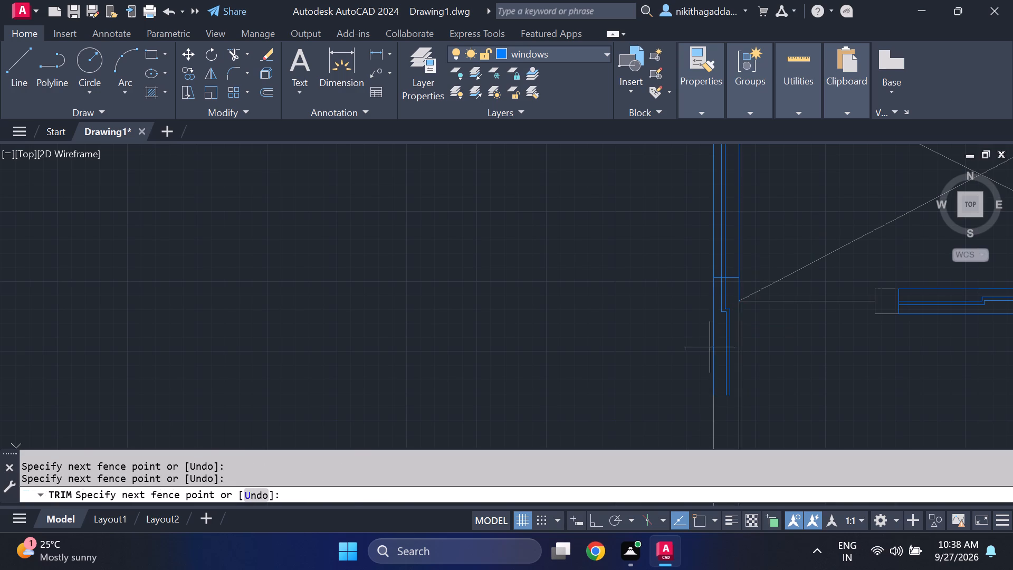
left_click(714, 341)
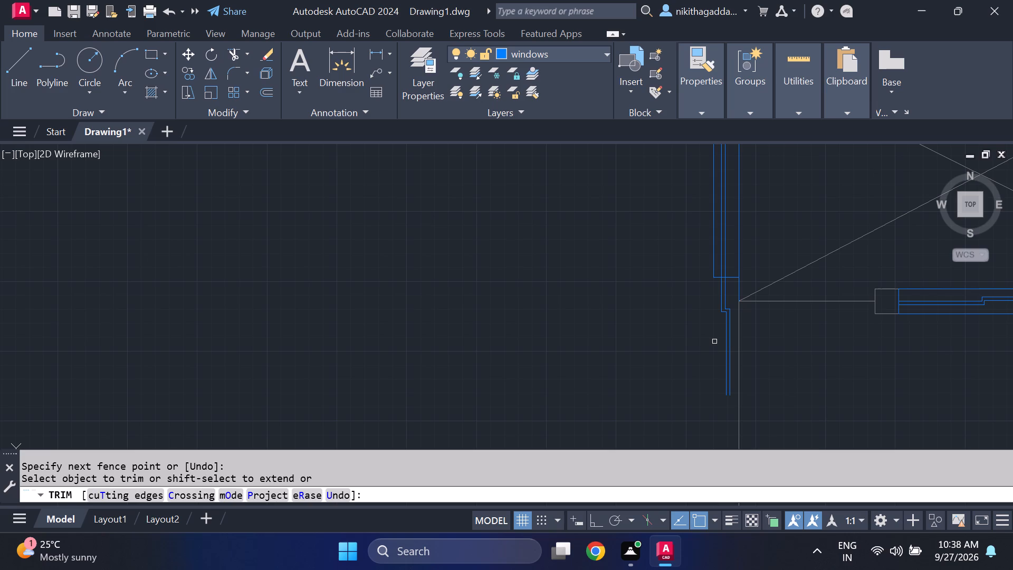
key("ctrl+z")
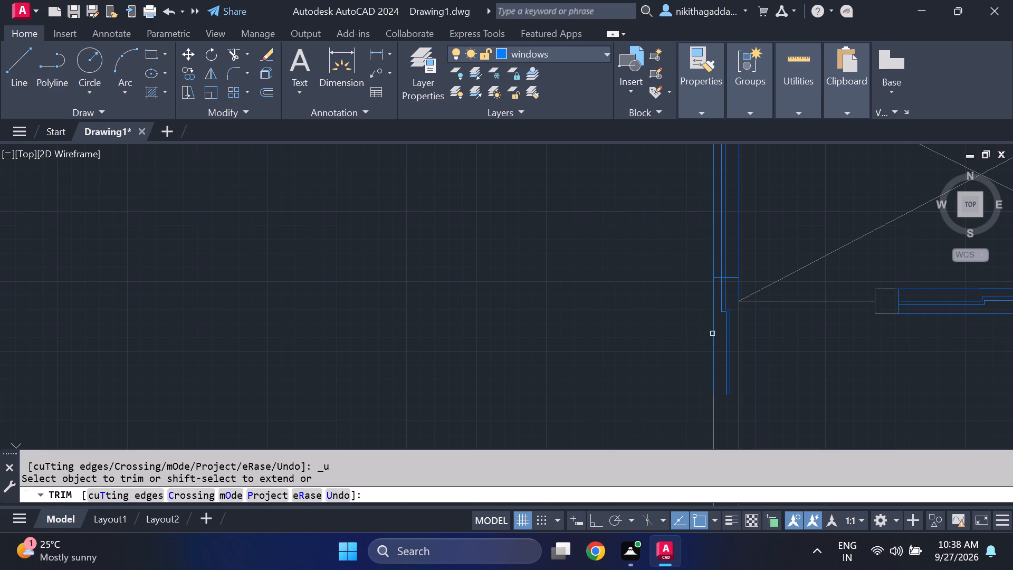
left_click(714, 333)
left_click(724, 293)
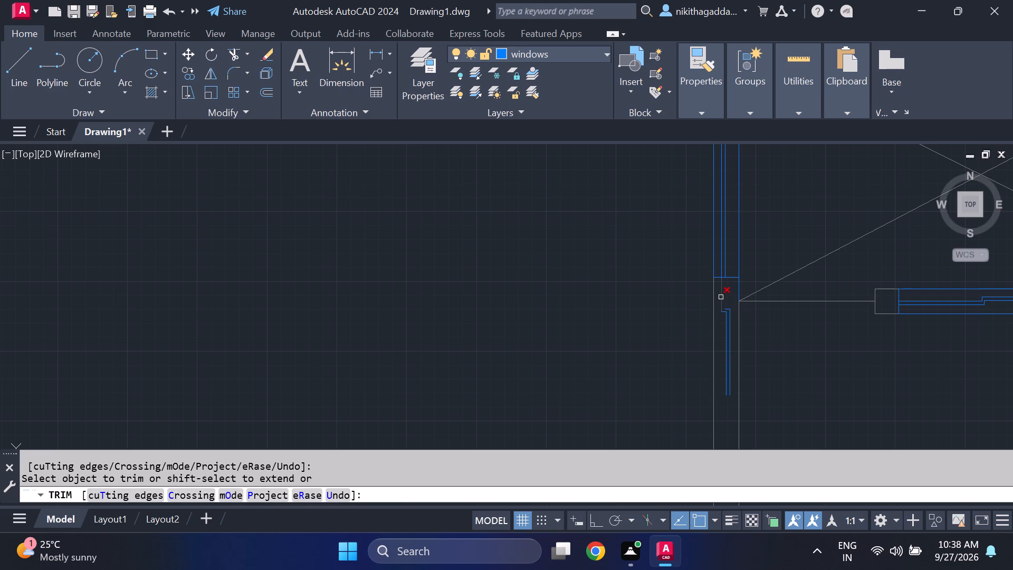
left_click(719, 299)
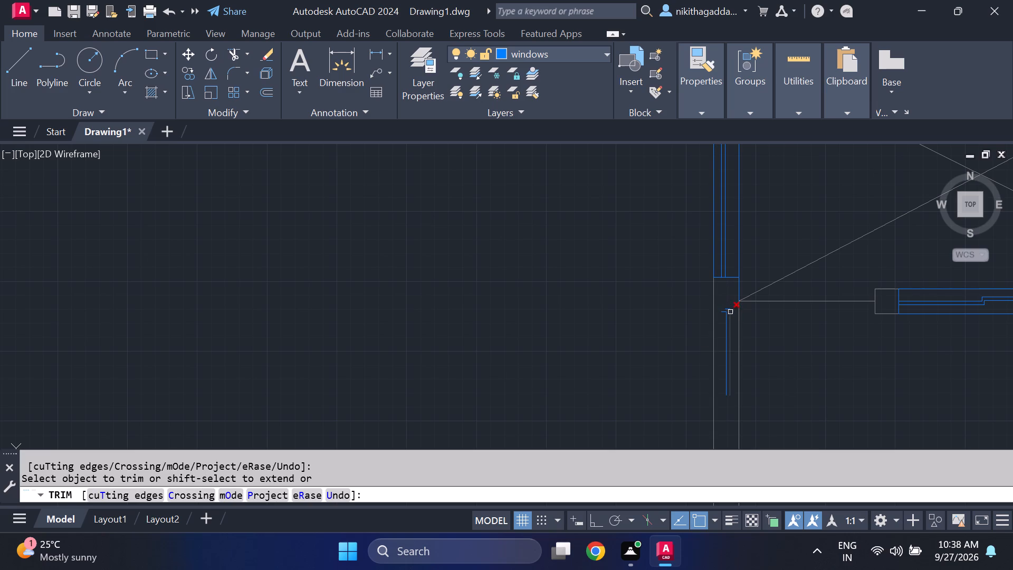
left_click(730, 312)
left_click(725, 311)
left_click(724, 312)
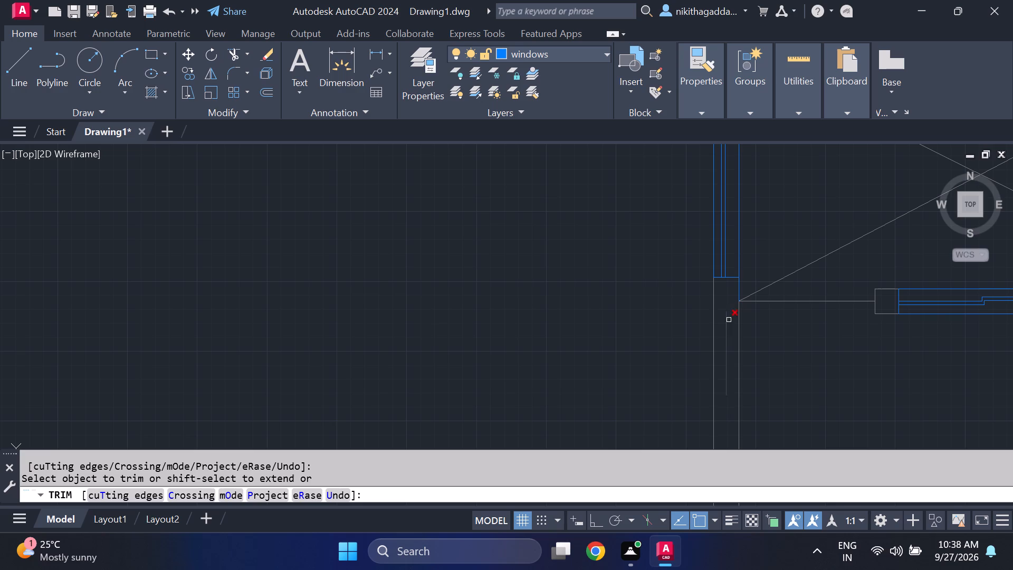
left_click(729, 320)
left_click(725, 325)
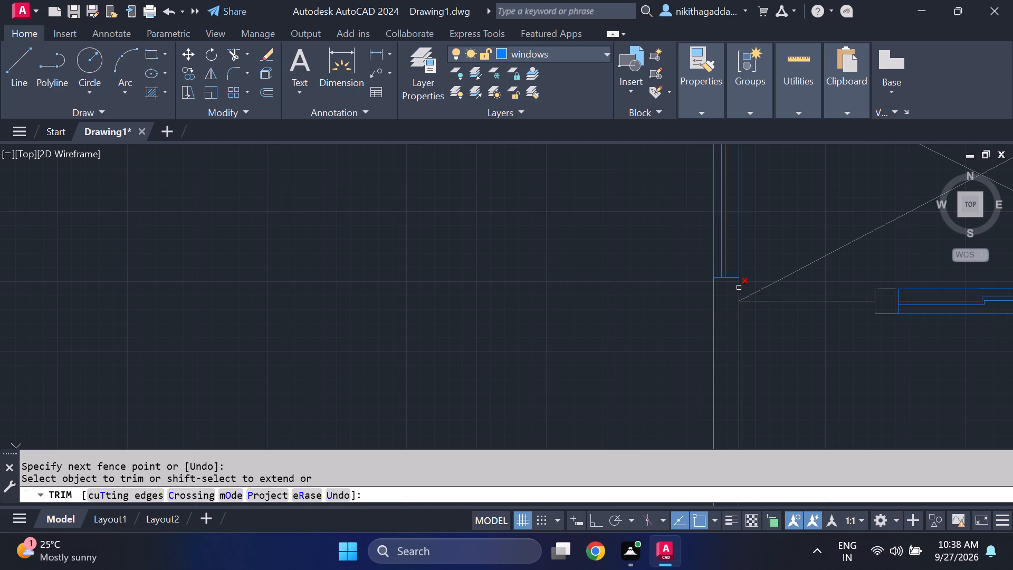
left_click(739, 288)
Trim away the remaining stepped sash lines inside that window, leaving only its outer frame, and finish trimming.
scroll(690, 335, "down", 2)
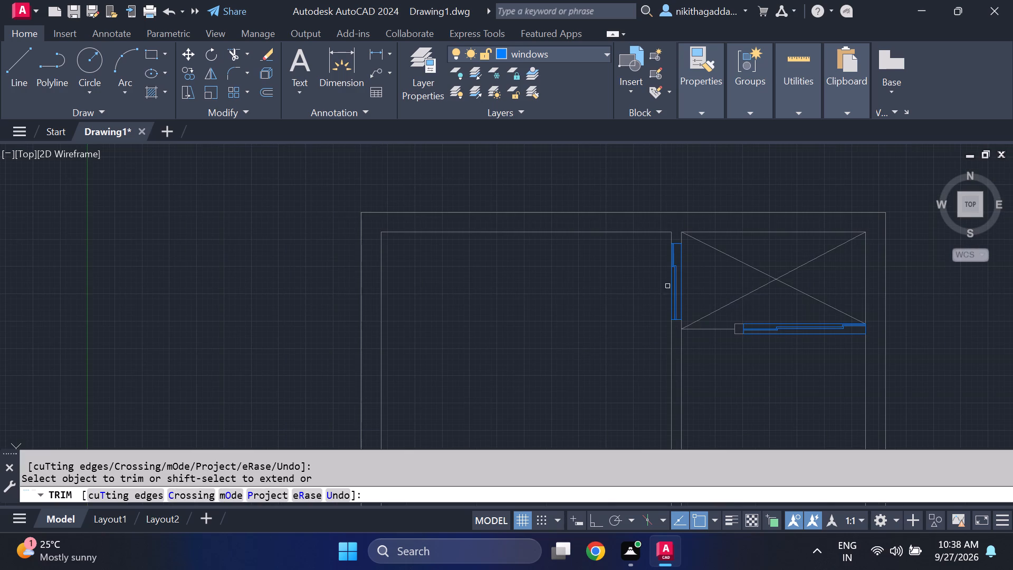
scroll(671, 281, "up", 3)
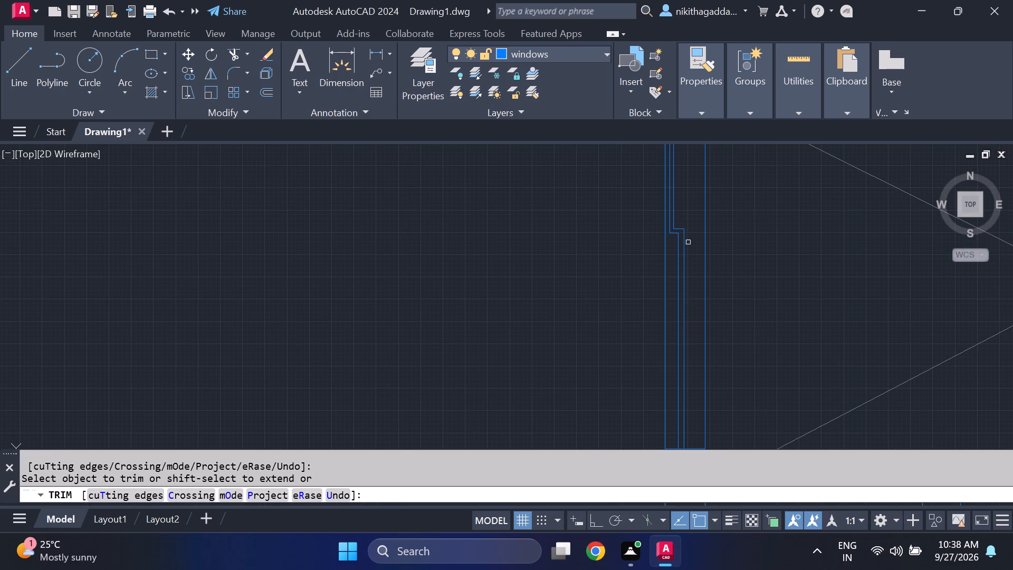
left_click_drag(688, 222, 676, 339)
scroll(683, 322, "down", 3)
scroll(682, 289, "up", 4)
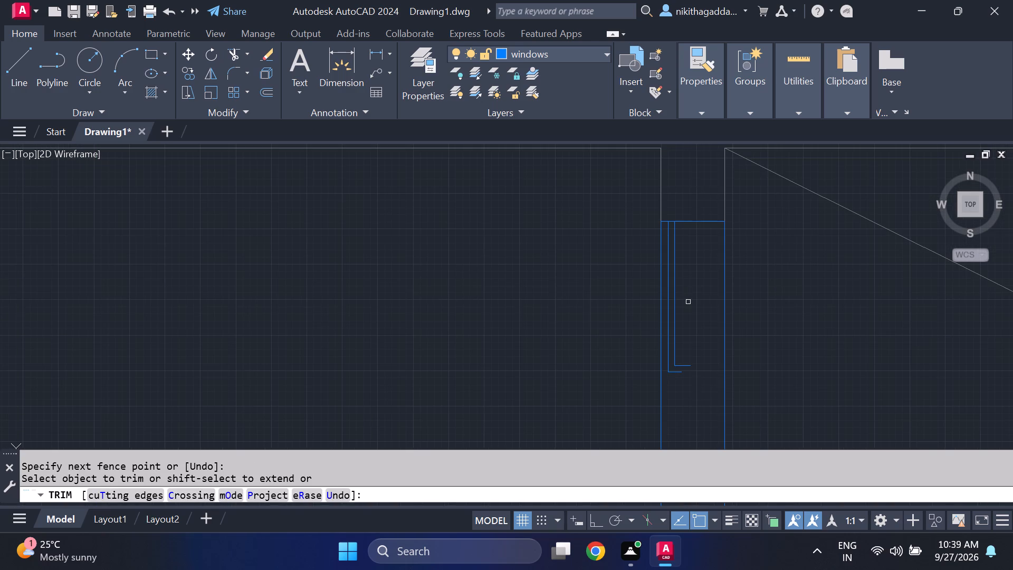
left_click_drag(688, 302, 668, 338)
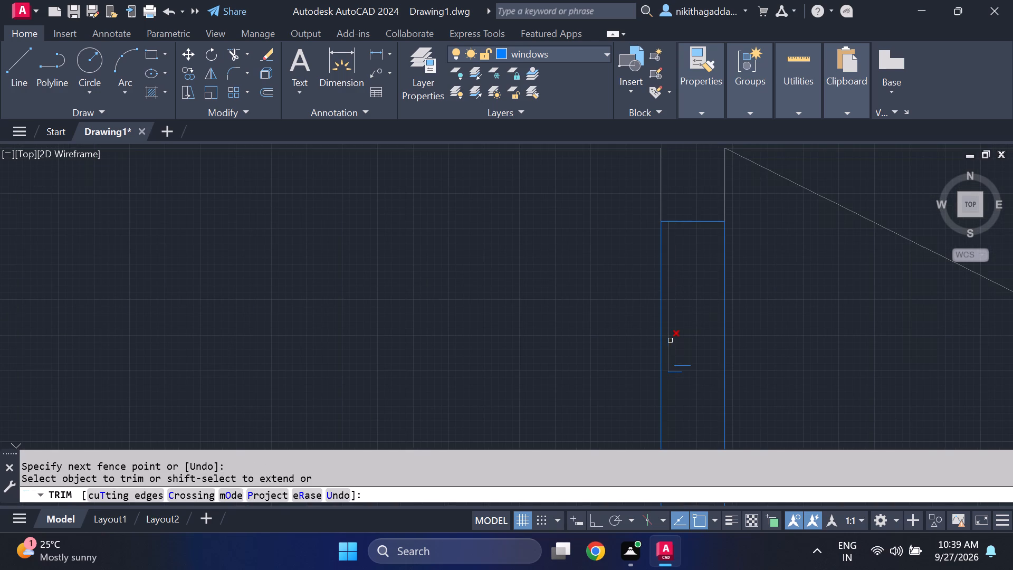
left_click(668, 342)
left_click(690, 365)
left_click(677, 374)
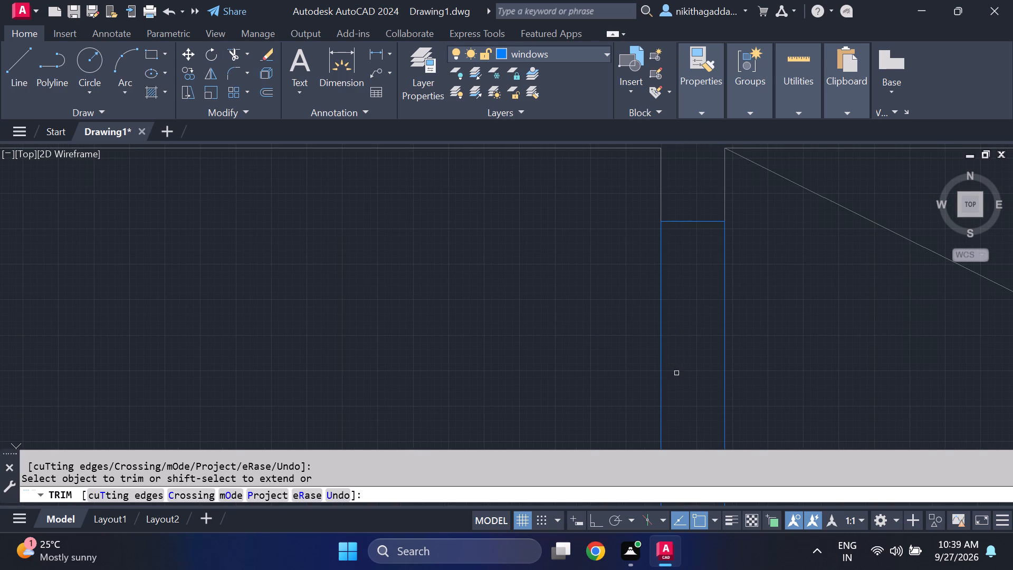
scroll(687, 344, "down", 4)
middle_click_drag(707, 348, 689, 277)
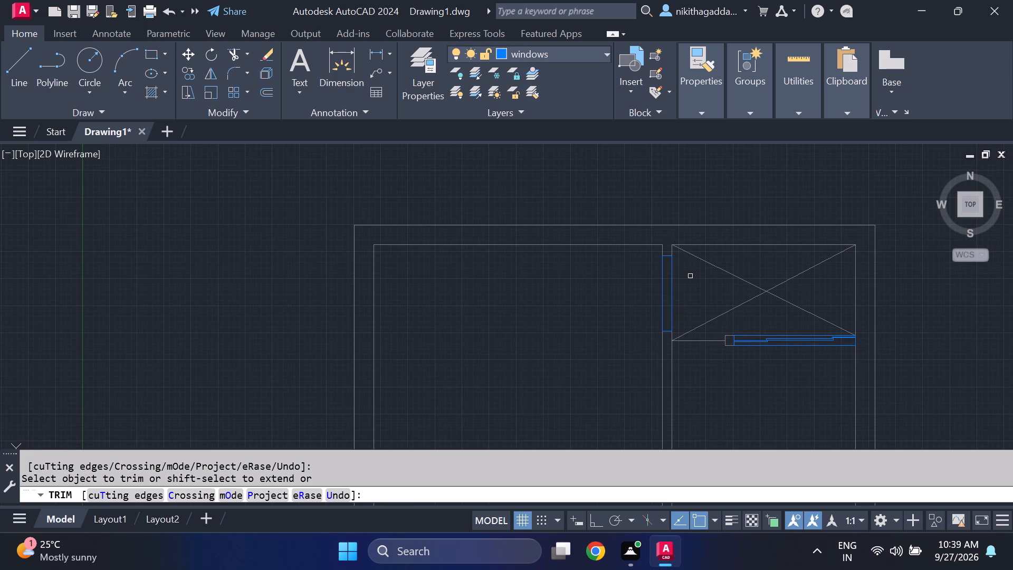
key("Escape")
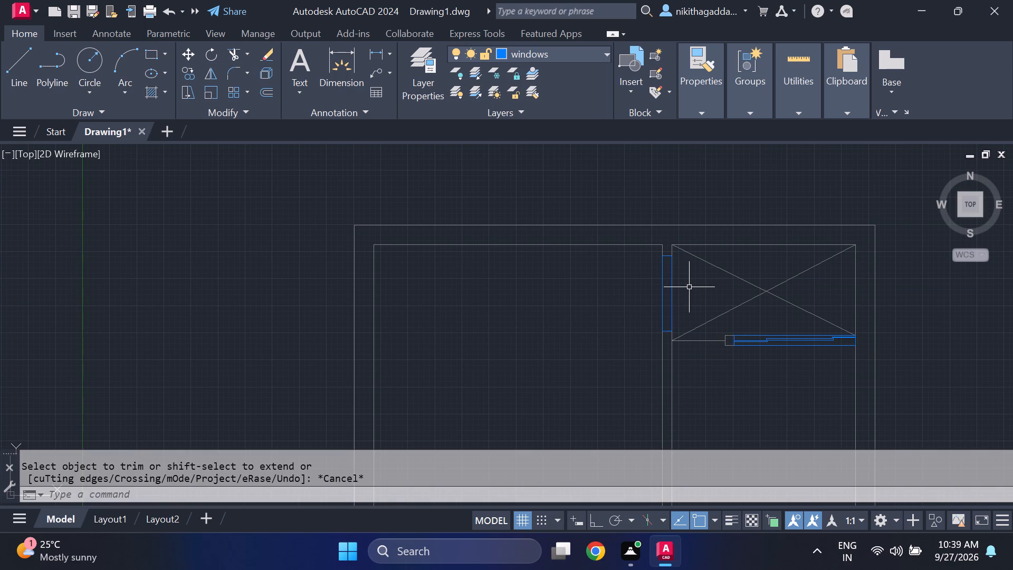
With Ortho on, start a sash line at the window's north end line, running about 7.4" south and jogging about 1.24" east.
key("l")
key("Return")
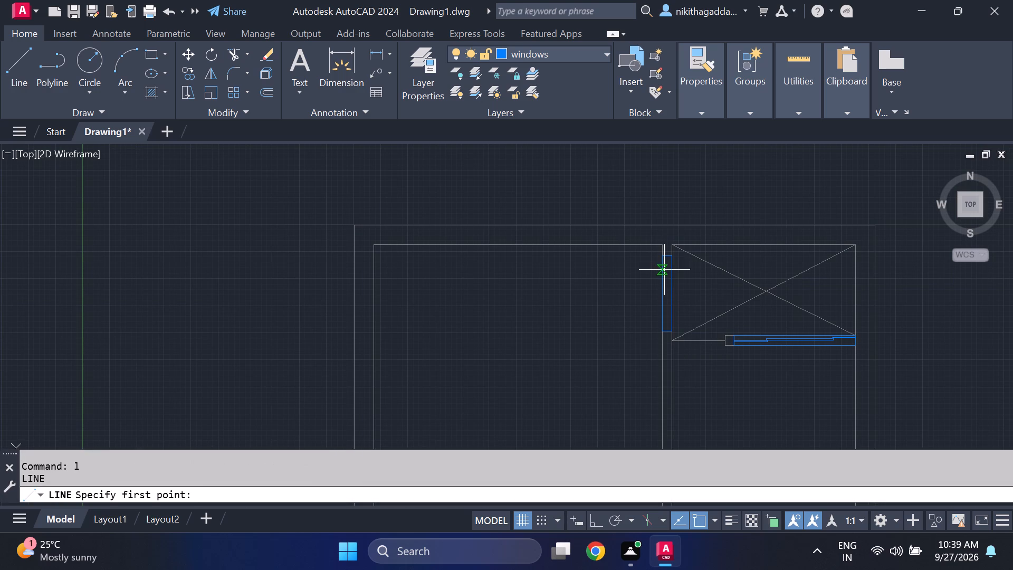
scroll(664, 268, "up", 2)
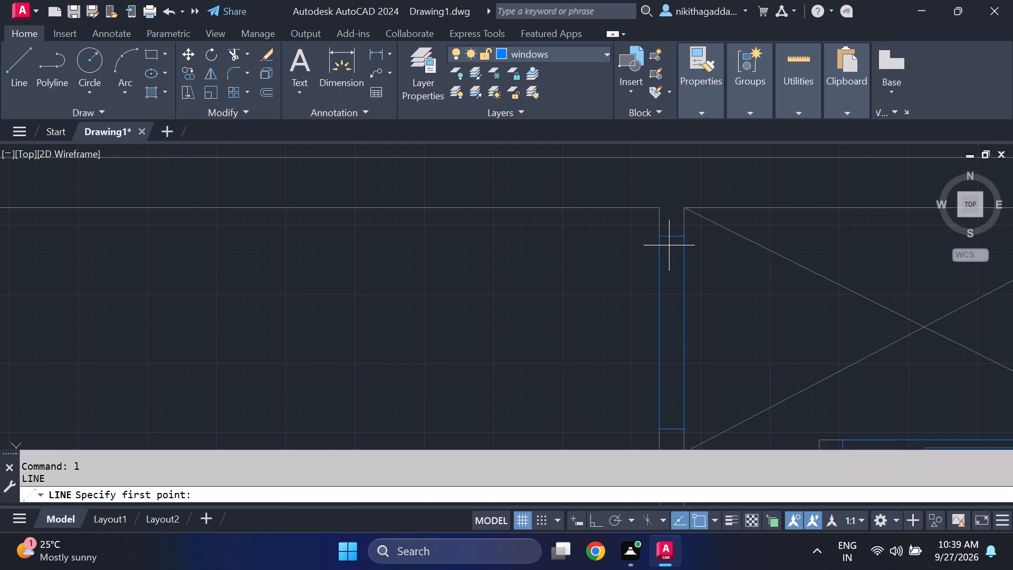
scroll(667, 237, "up", 1)
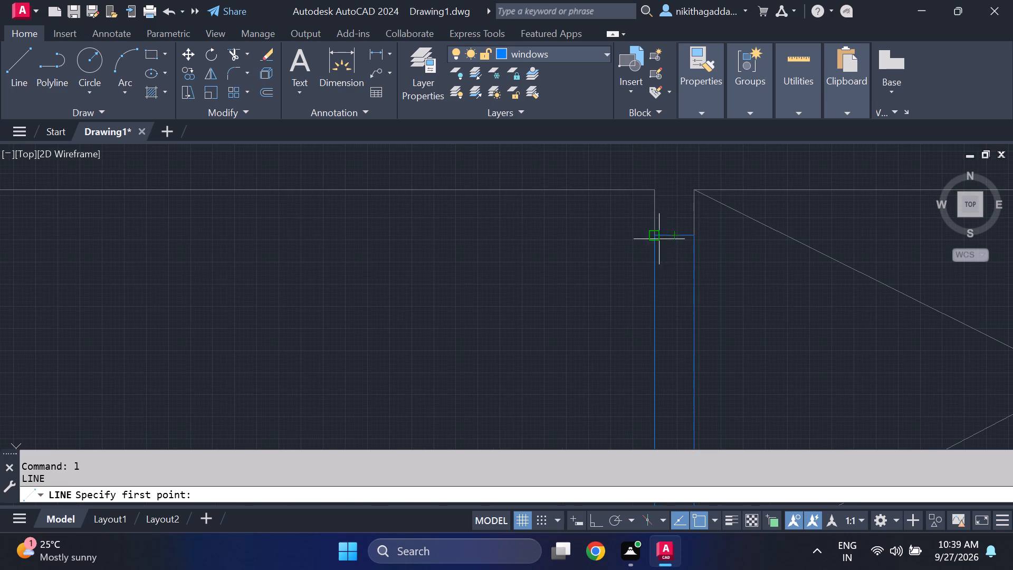
scroll(654, 240, "up", 3)
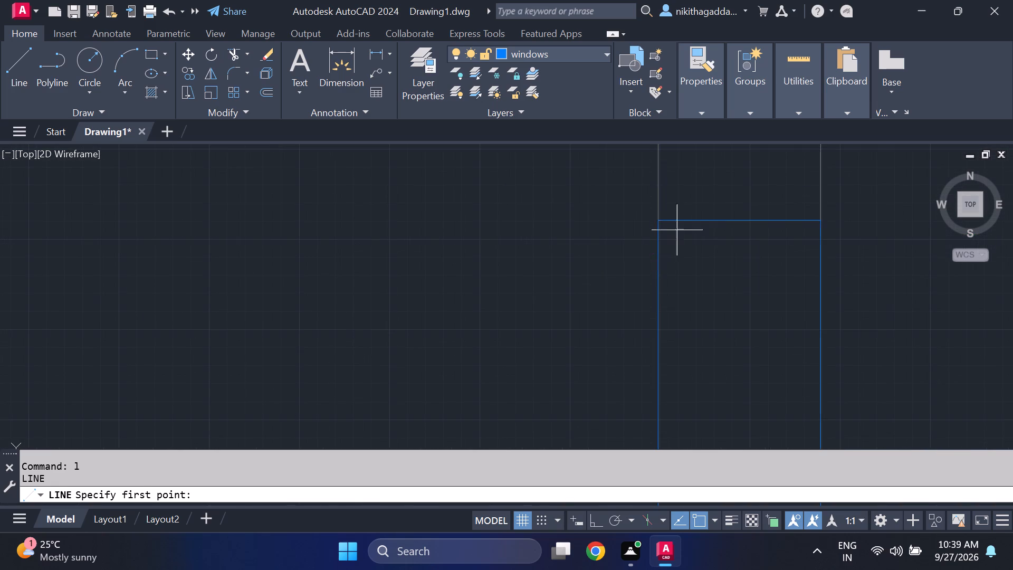
left_click(680, 225)
scroll(676, 319, "down", 2)
middle_click_drag(691, 410, 671, 342)
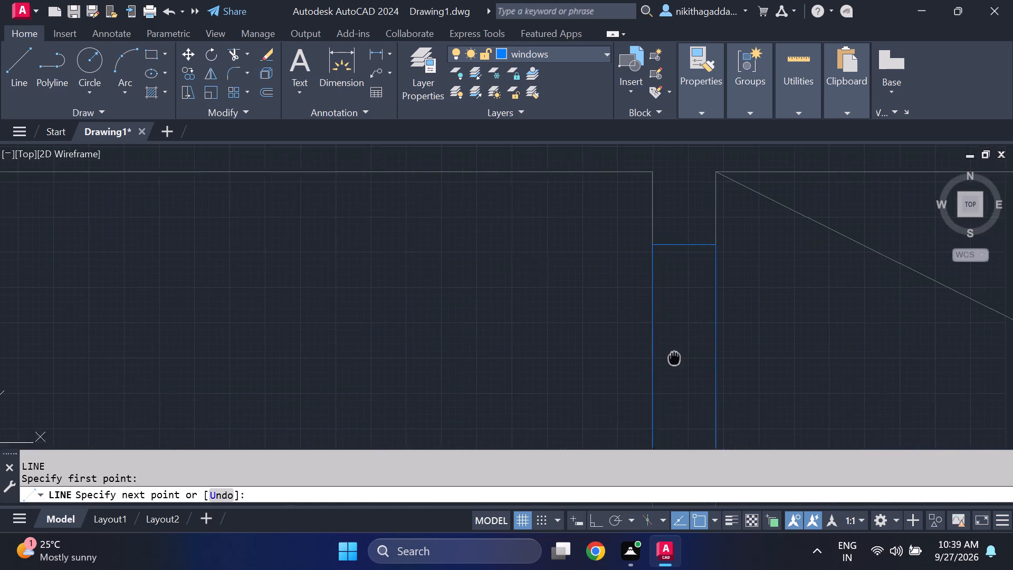
middle_click_drag(671, 342, 665, 286)
key("F8")
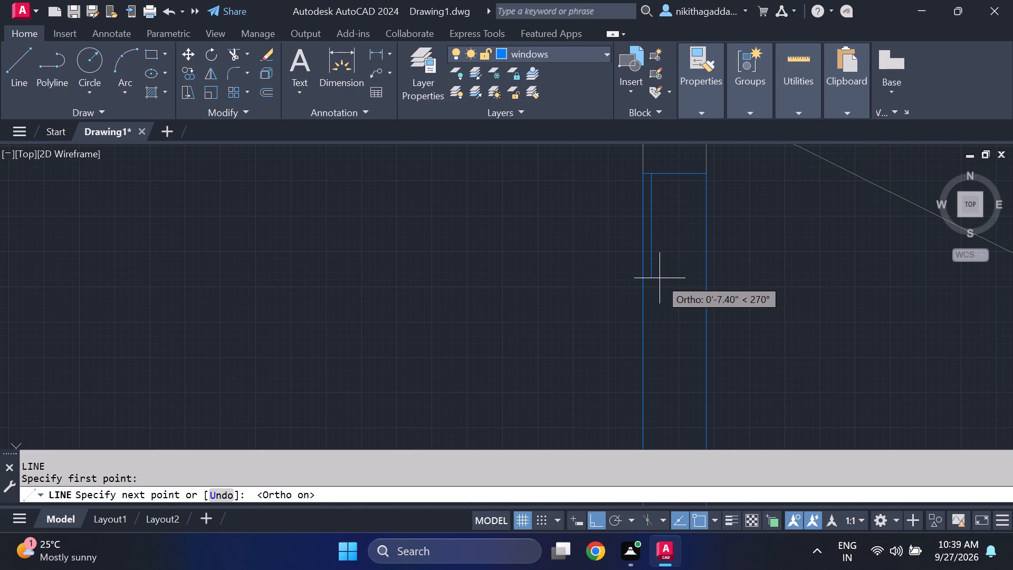
left_click(660, 278)
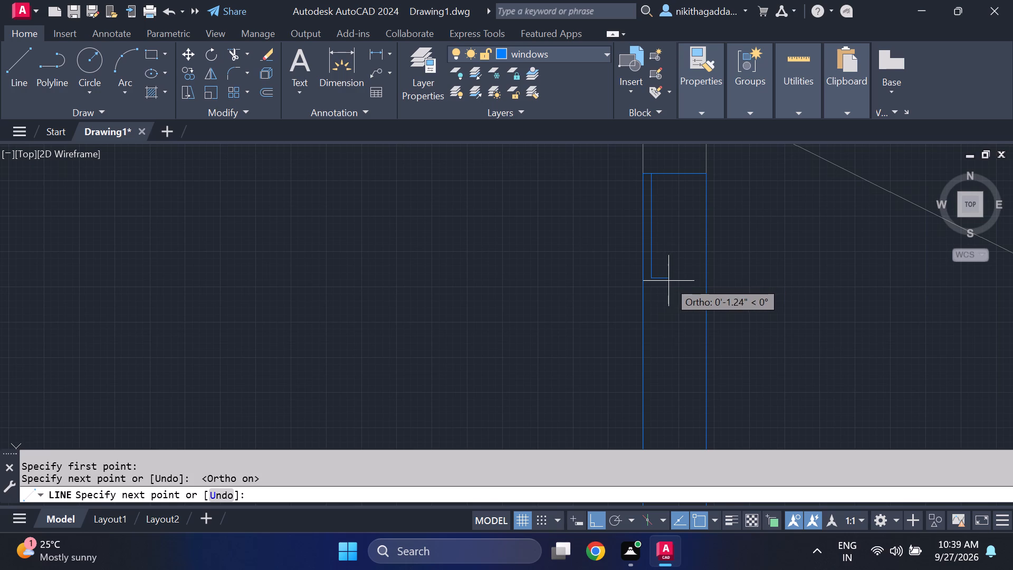
left_click(668, 281)
Continue the sash line south, jog it east a second time, and end it on the window's south end line.
middle_click_drag(673, 410, 669, 308)
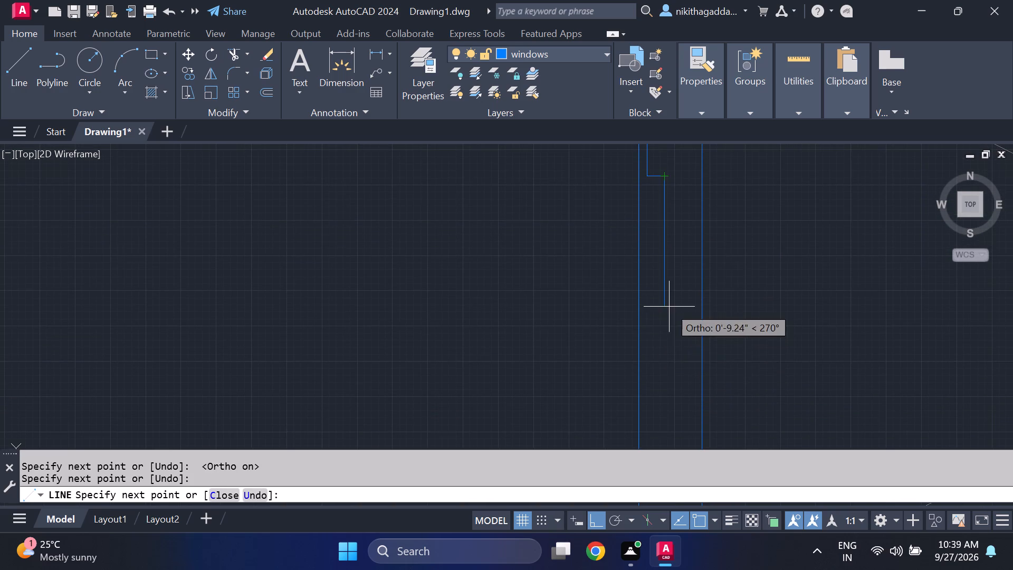
scroll(666, 345, "down", 4)
scroll(664, 356, "up", 3)
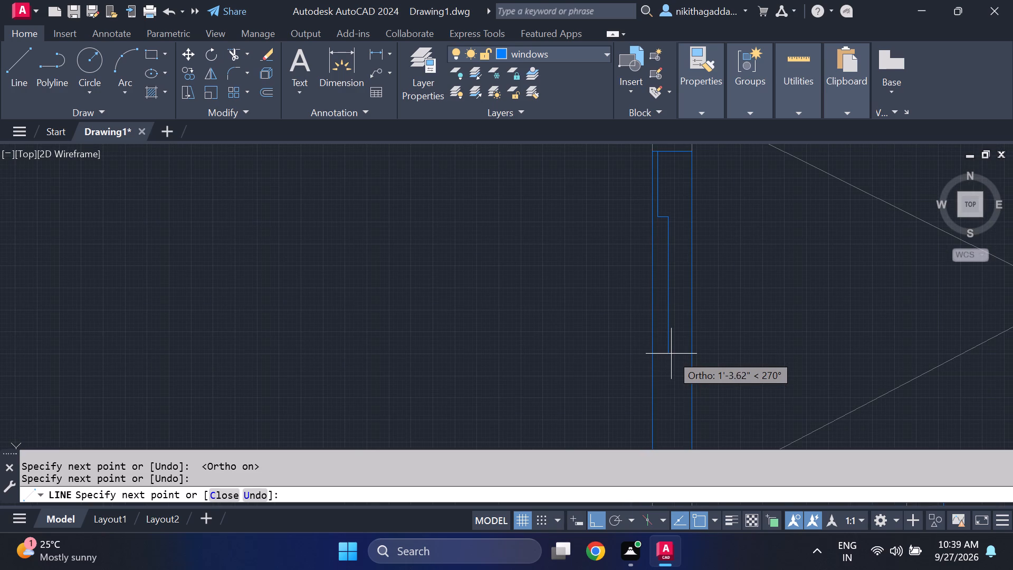
left_click(671, 373)
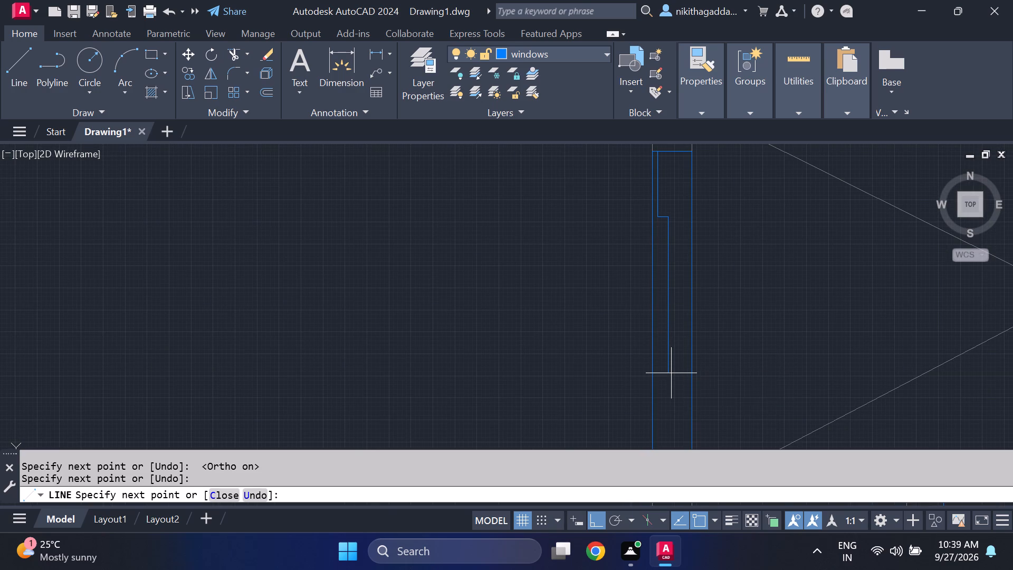
left_click(678, 382)
scroll(677, 443, "down", 1)
middle_click_drag(679, 459, 677, 451)
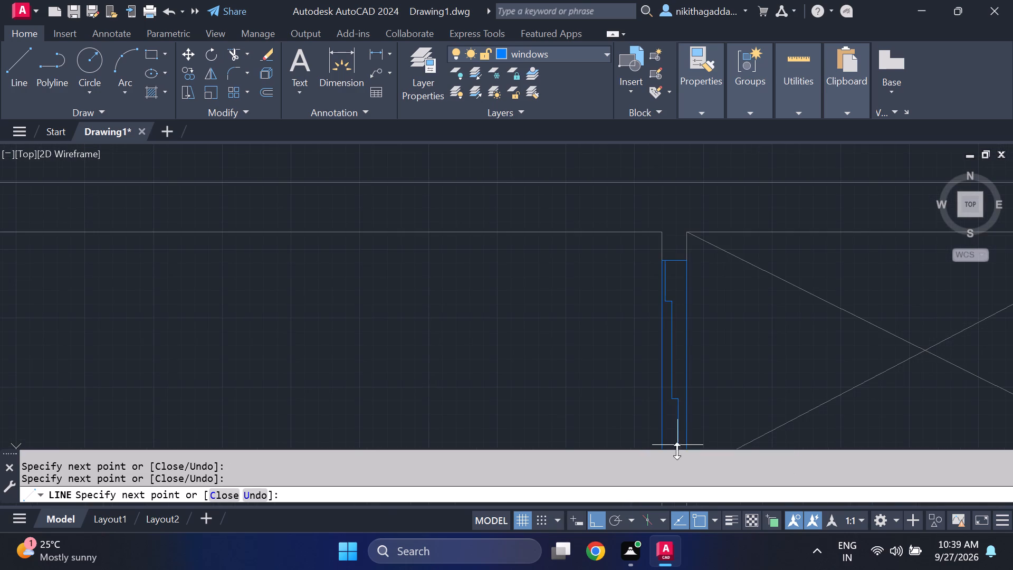
middle_click_drag(677, 451, 682, 310)
scroll(695, 370, "down", 2)
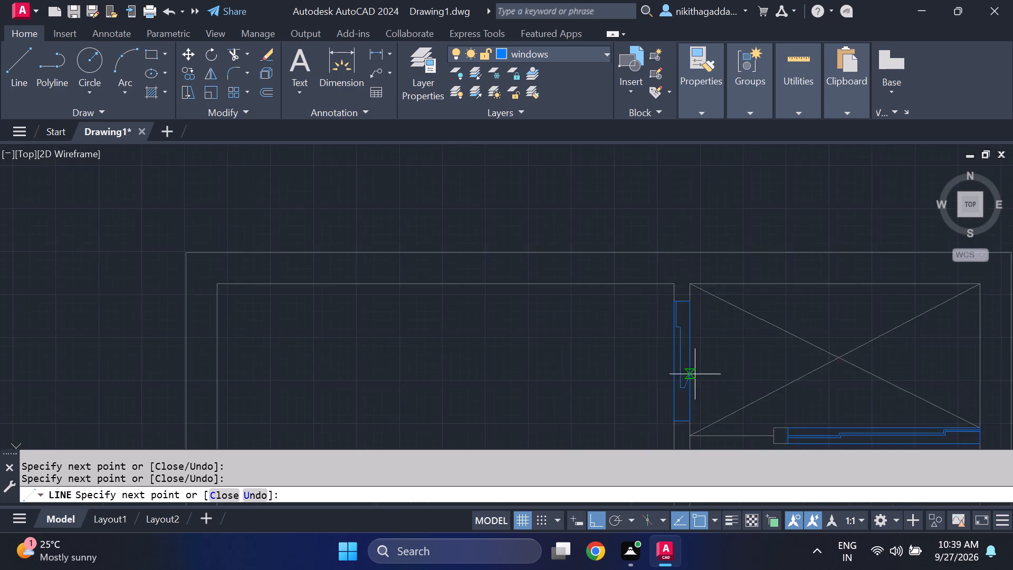
scroll(695, 376, "down", 1)
middle_click_drag(699, 395, 692, 312)
scroll(690, 317, "up", 5)
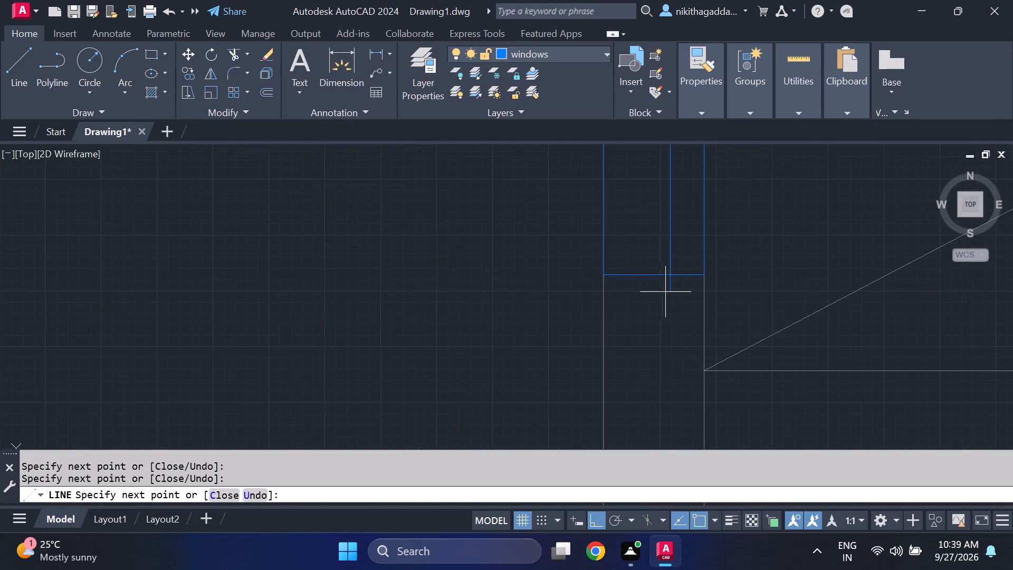
scroll(665, 292, "up", 1)
left_click(671, 277)
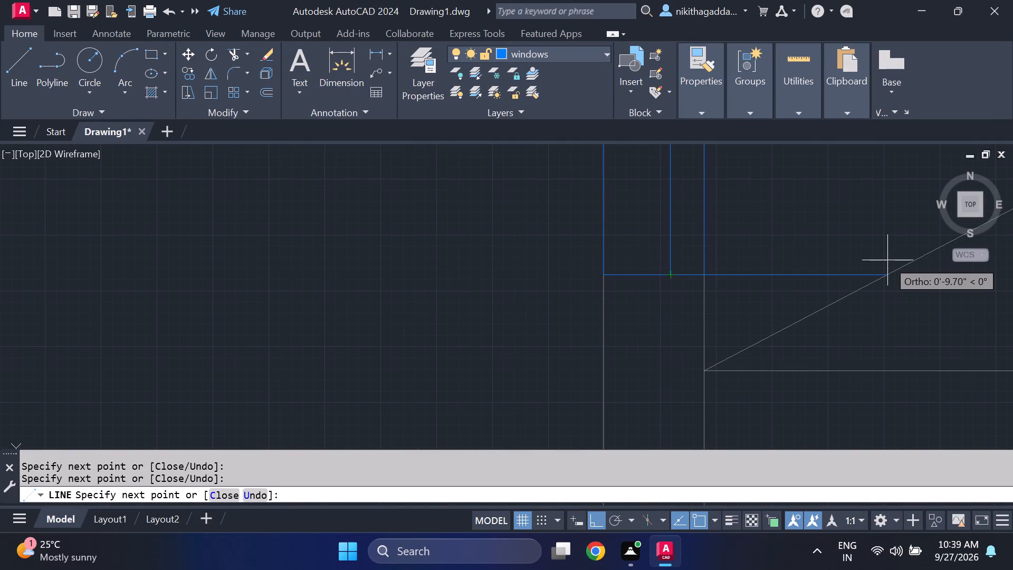
key("Escape")
Start a second sash line at the window's south end line, running about 9.8" north and jogging about 1.2" west.
key("l")
key("Return")
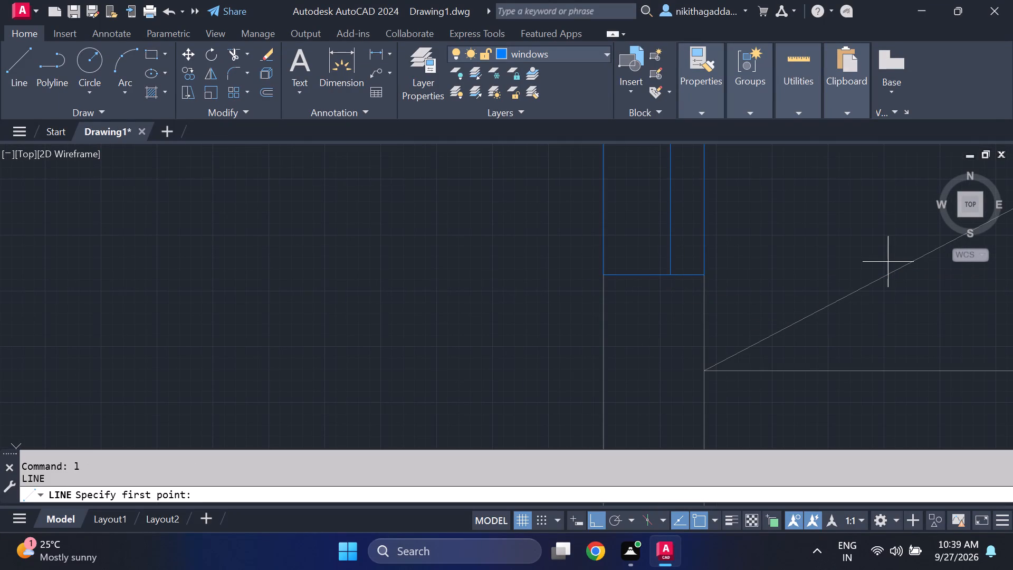
left_click(681, 274)
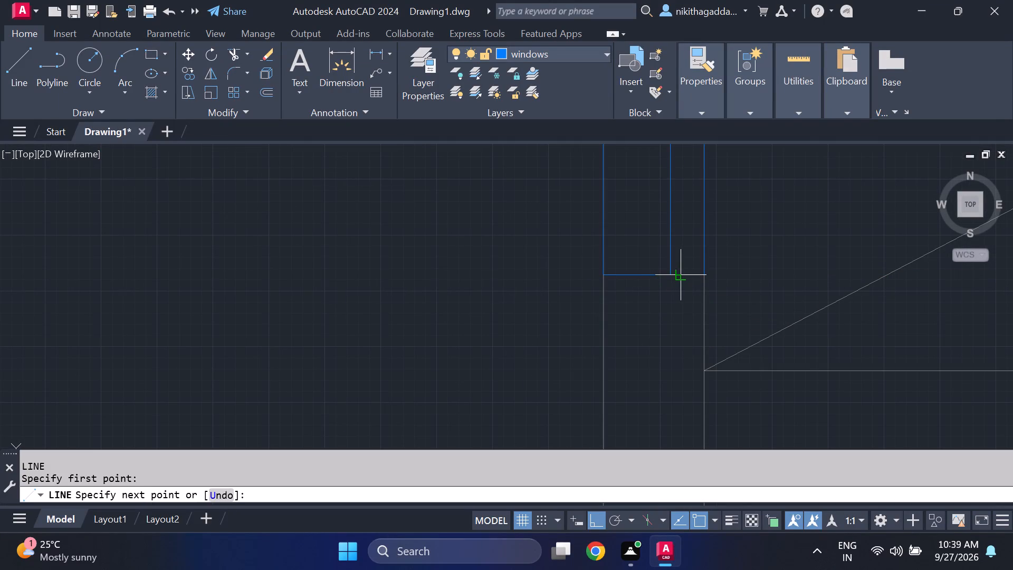
middle_click_drag(682, 206, 703, 404)
scroll(693, 246, "up", 2)
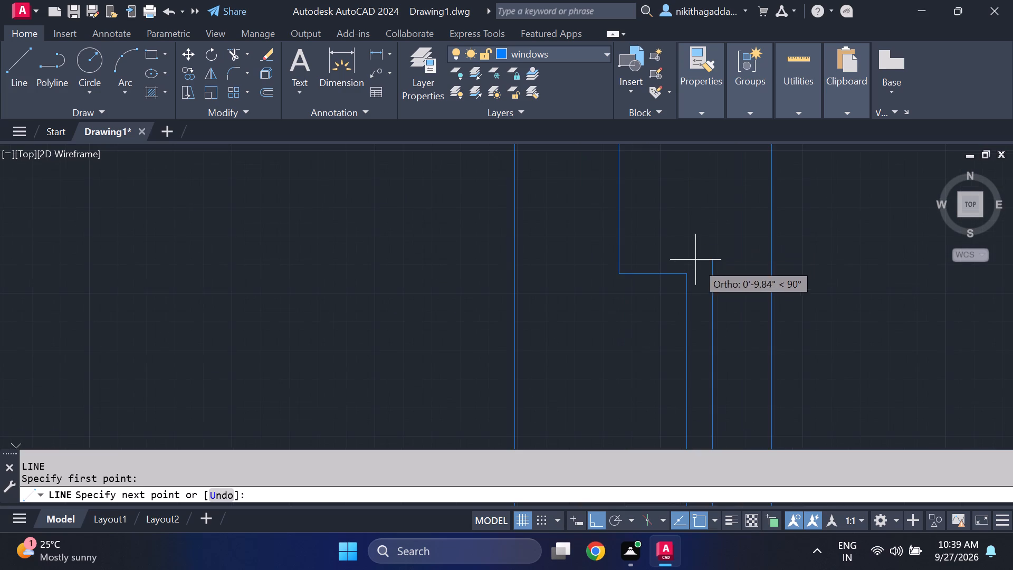
left_click(703, 259)
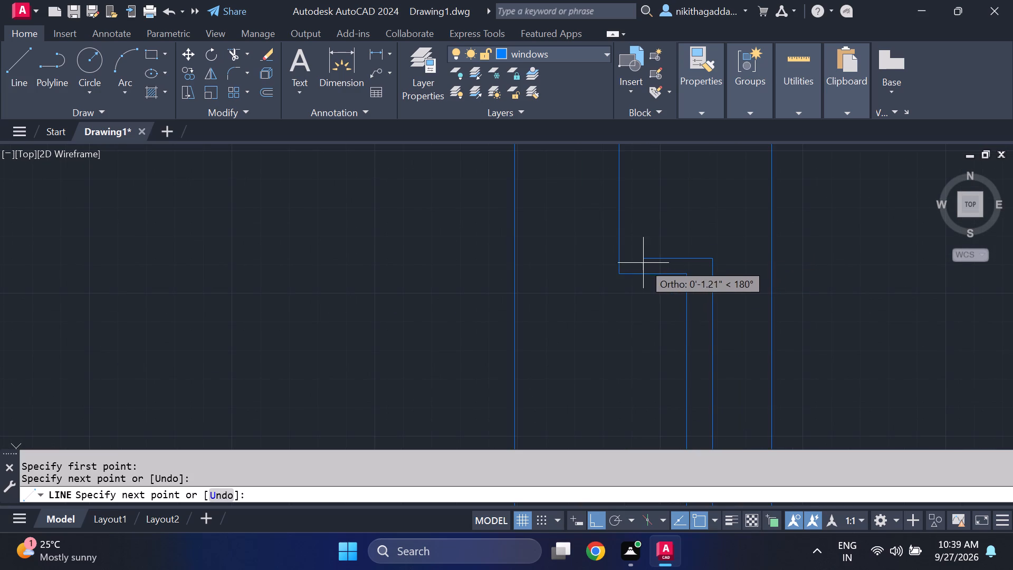
left_click(639, 258)
Continue the second sash line north parallel to the first, jog it west again, and end it on the window's north end line.
scroll(646, 172, "down", 2)
middle_click_drag(645, 177, 670, 263)
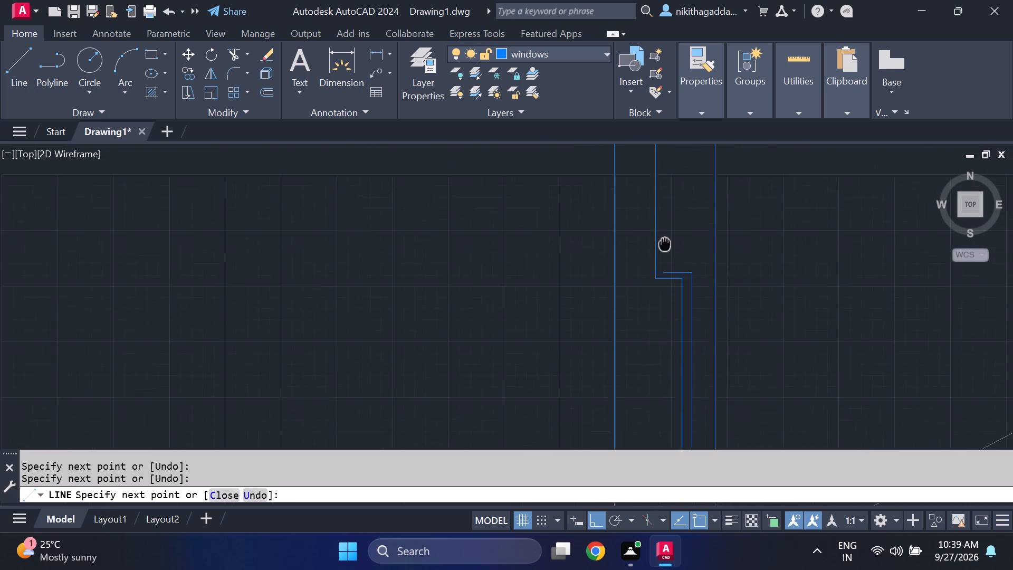
middle_click_drag(670, 263, 662, 388)
scroll(691, 207, "down", 1)
middle_click_drag(689, 238, 690, 430)
scroll(675, 288, "up", 3)
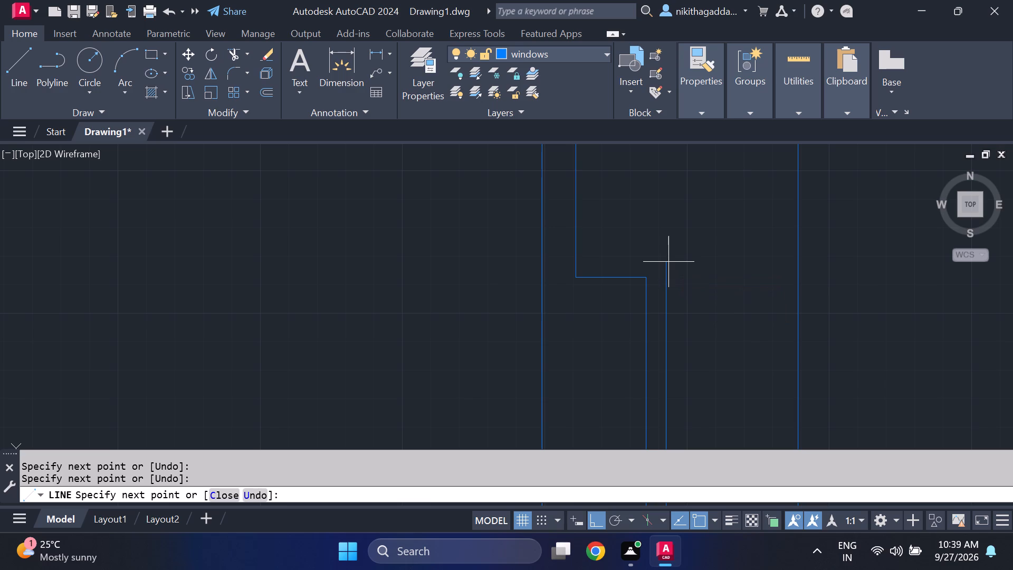
left_click(668, 262)
left_click(595, 260)
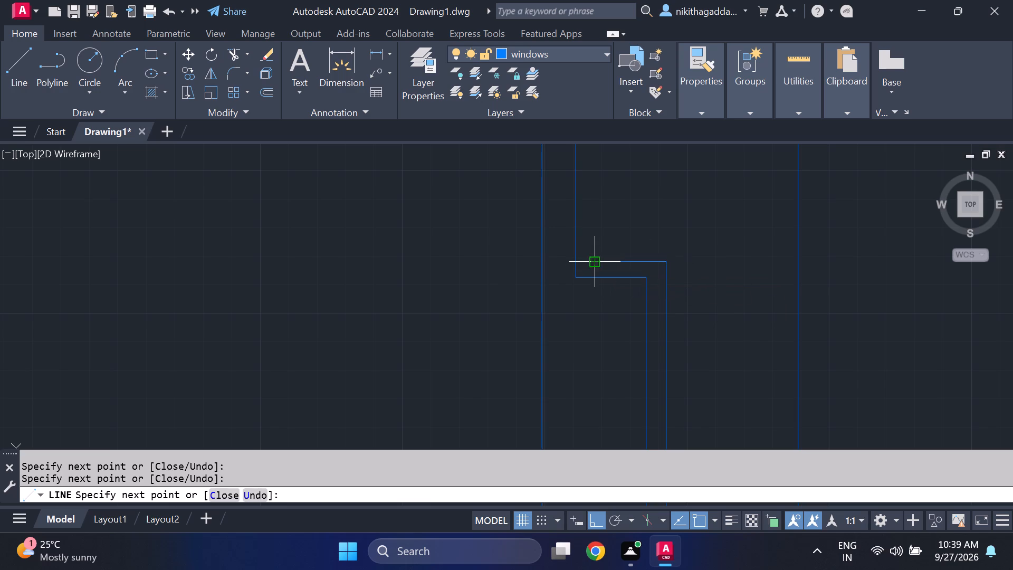
middle_click_drag(613, 170, 638, 377)
scroll(644, 222, "down", 3)
middle_click_drag(644, 222, 643, 287)
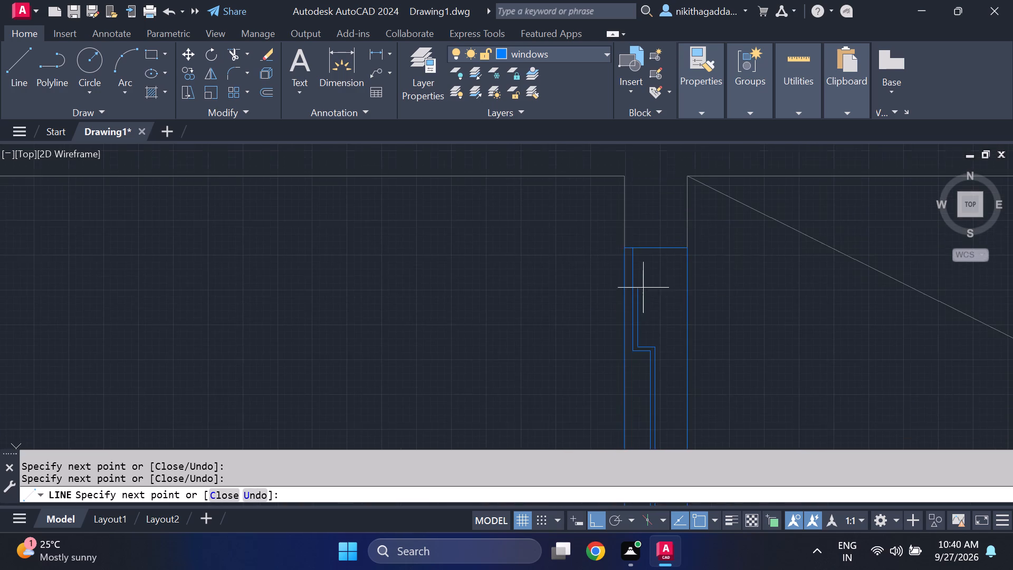
scroll(634, 233, "up", 3)
left_click(641, 289)
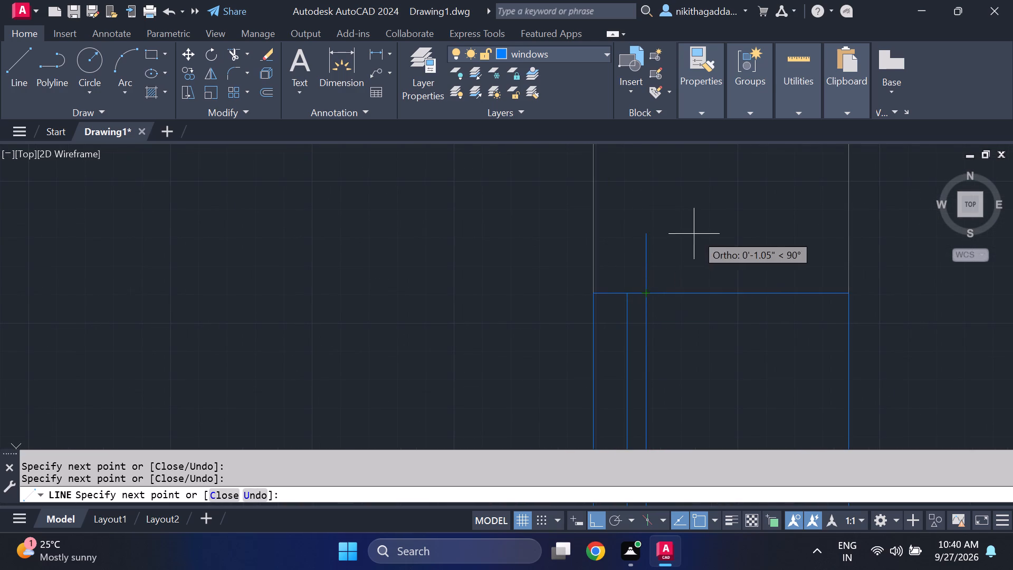
scroll(701, 236, "down", 5)
key("Escape")
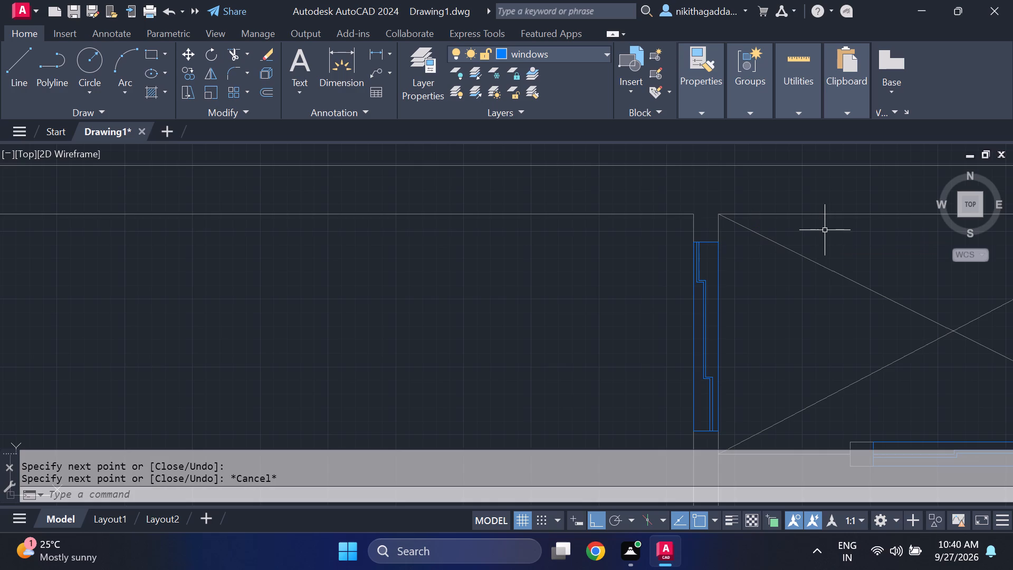
Draw a rectangular window frame across the full thickness of the wall north of the west plan's southwest room, west of the small stepped window.
scroll(828, 309, "down", 3)
middle_click_drag(825, 373, 715, 217)
scroll(668, 250, "down", 1)
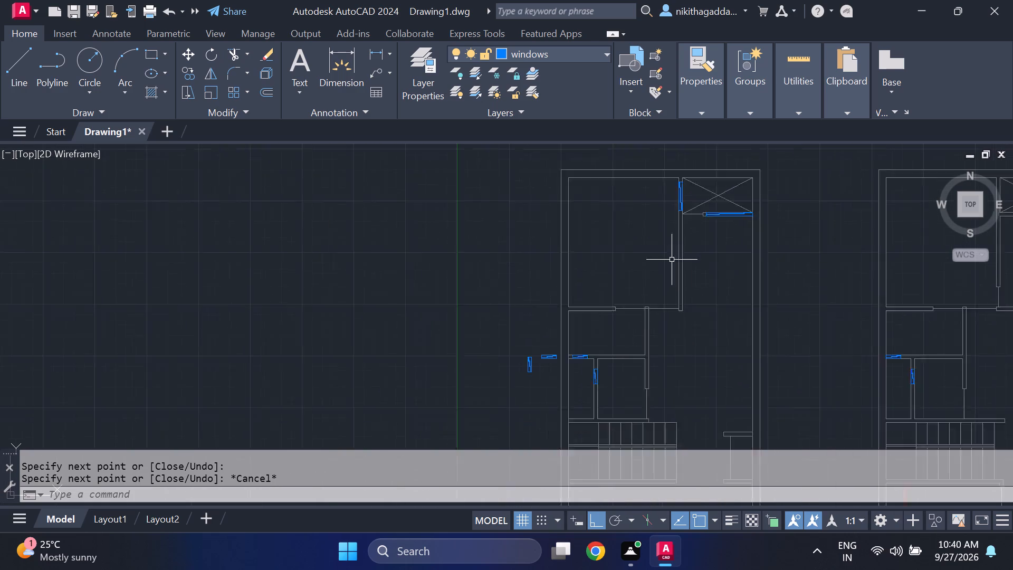
scroll(675, 269, "down", 1)
scroll(755, 348, "up", 1)
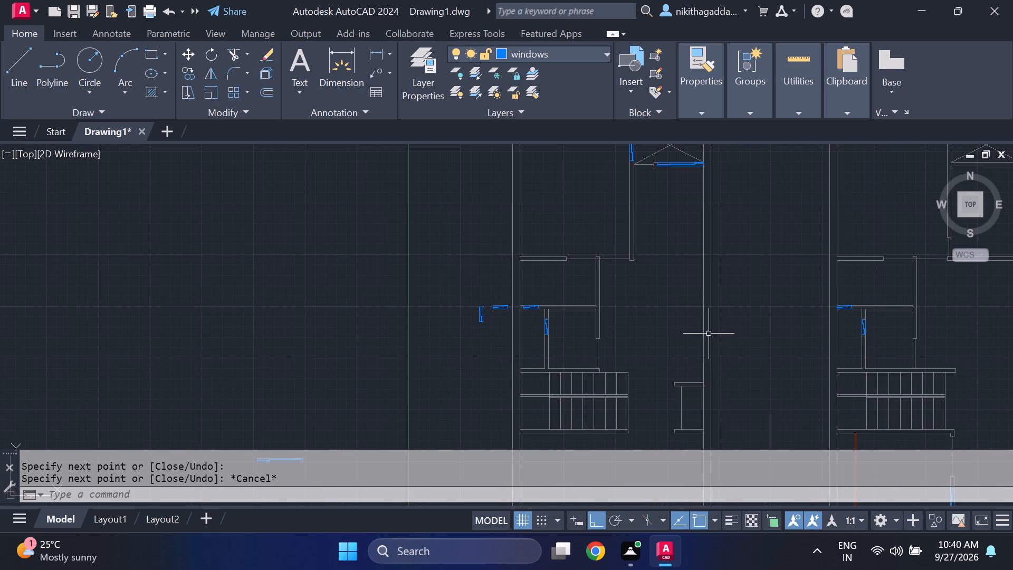
middle_click_drag(712, 341, 691, 174)
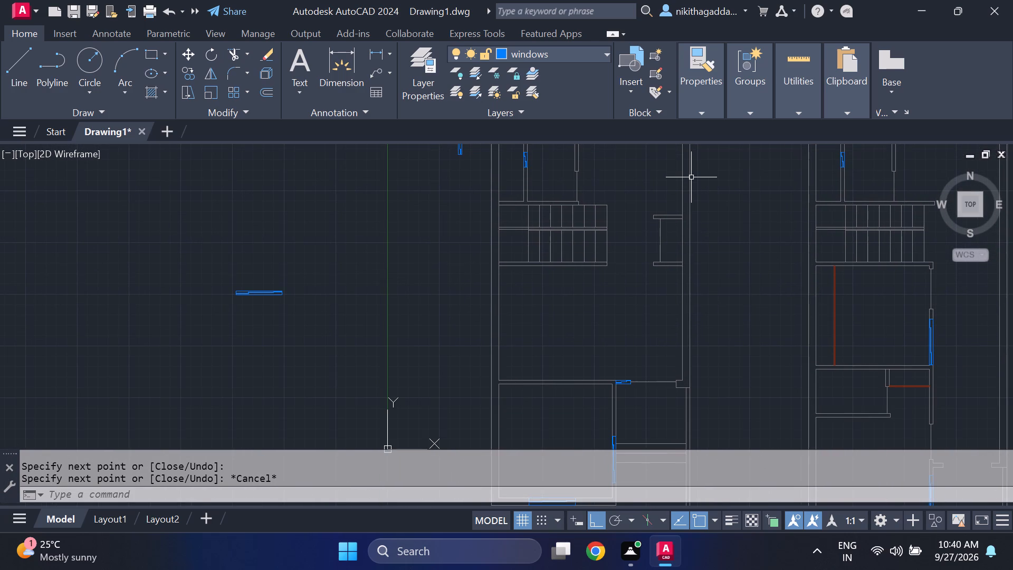
middle_click_drag(652, 320, 664, 170)
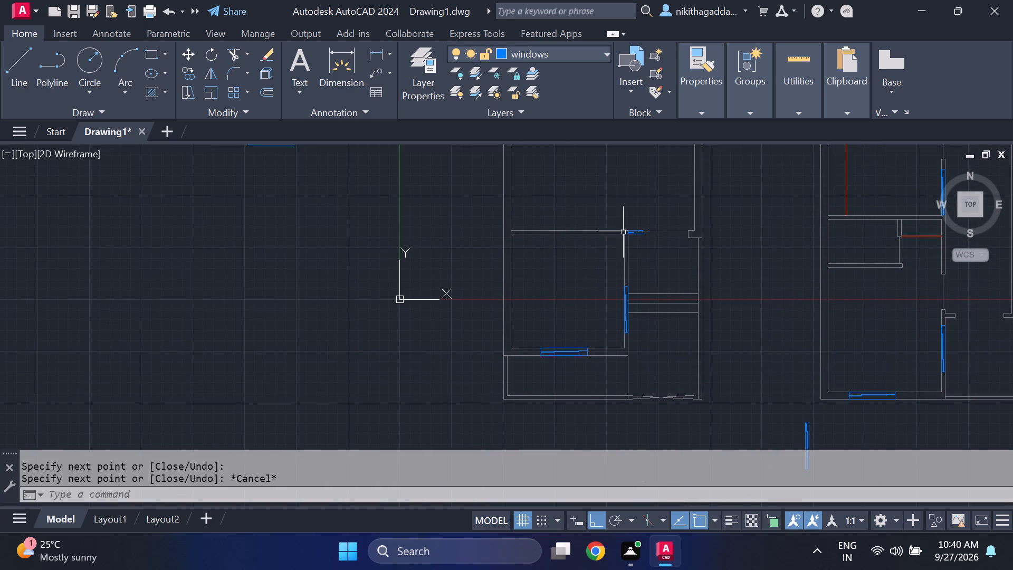
middle_click_drag(648, 294, 646, 341)
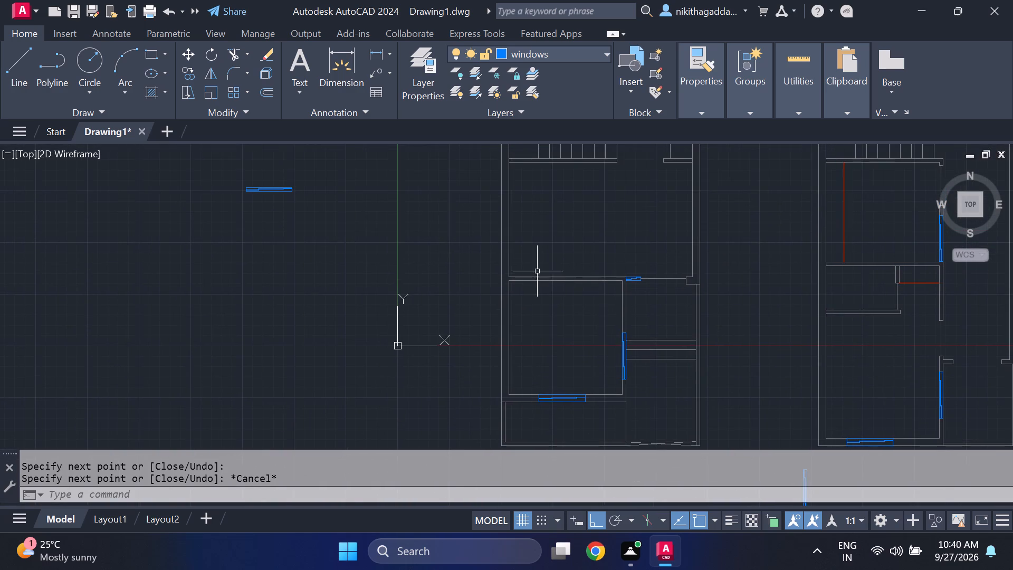
scroll(536, 269, "up", 2)
scroll(579, 336, "up", 1)
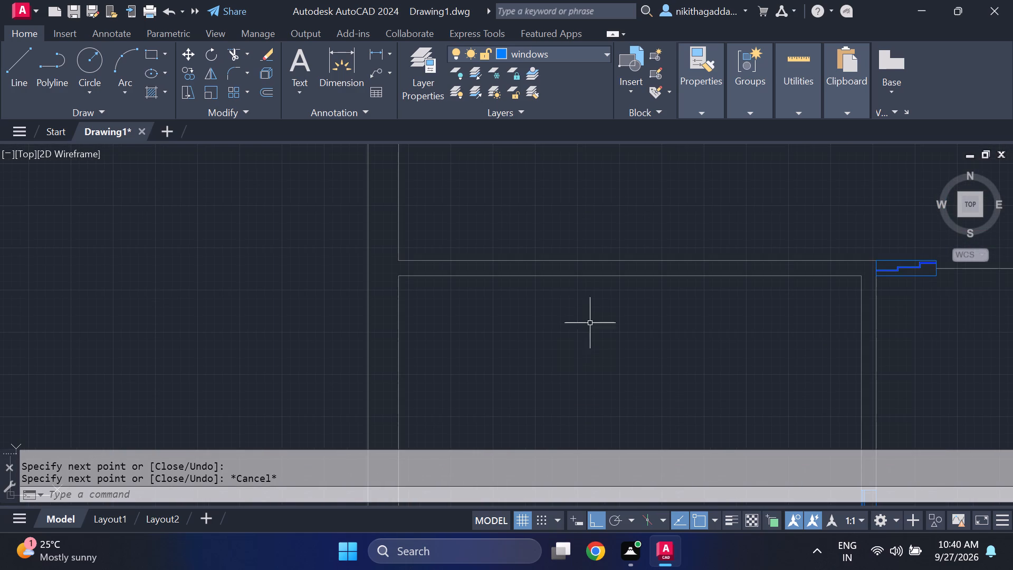
key("l")
key("Return")
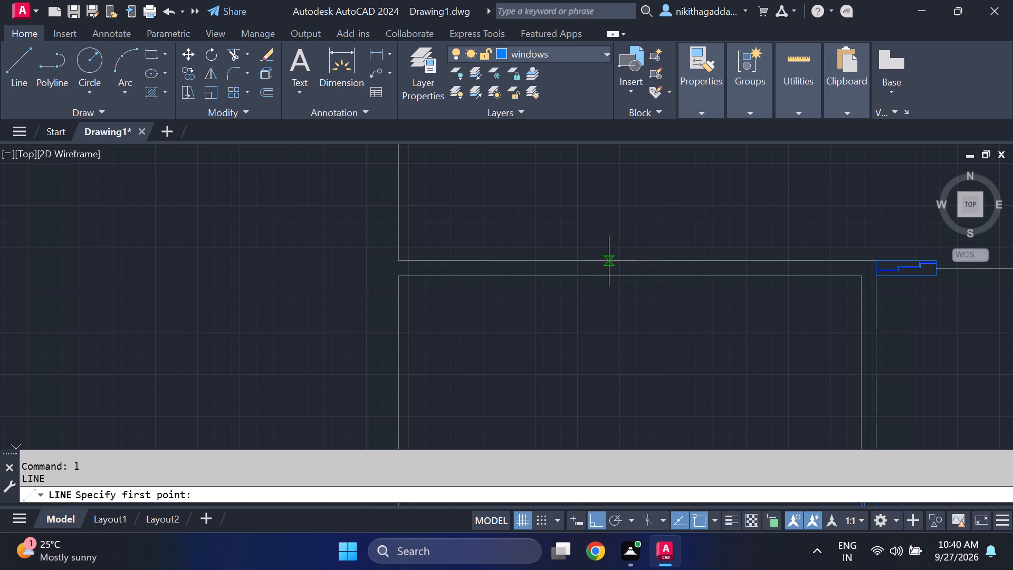
scroll(609, 261, "up", 3)
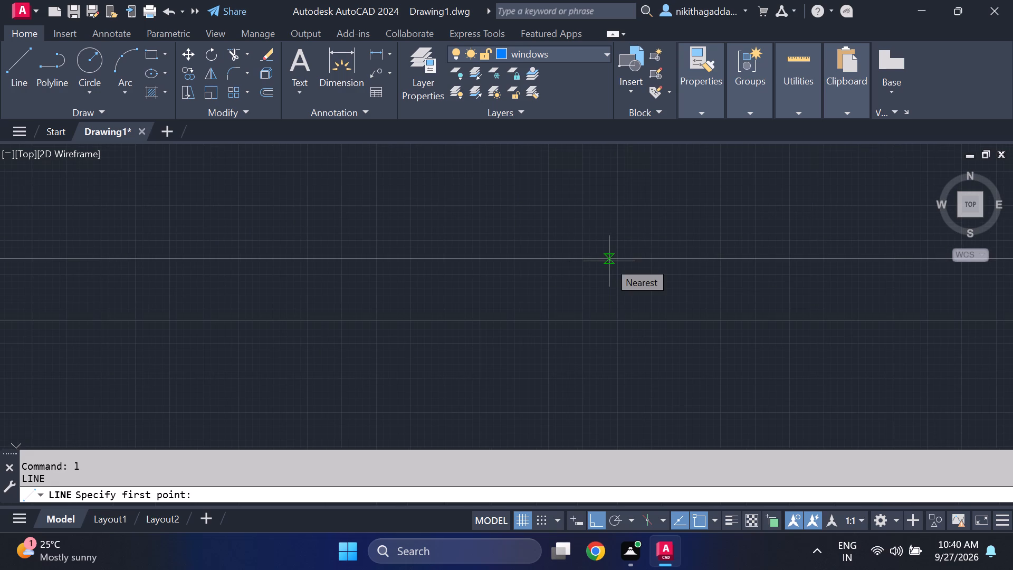
scroll(552, 274, "down", 3)
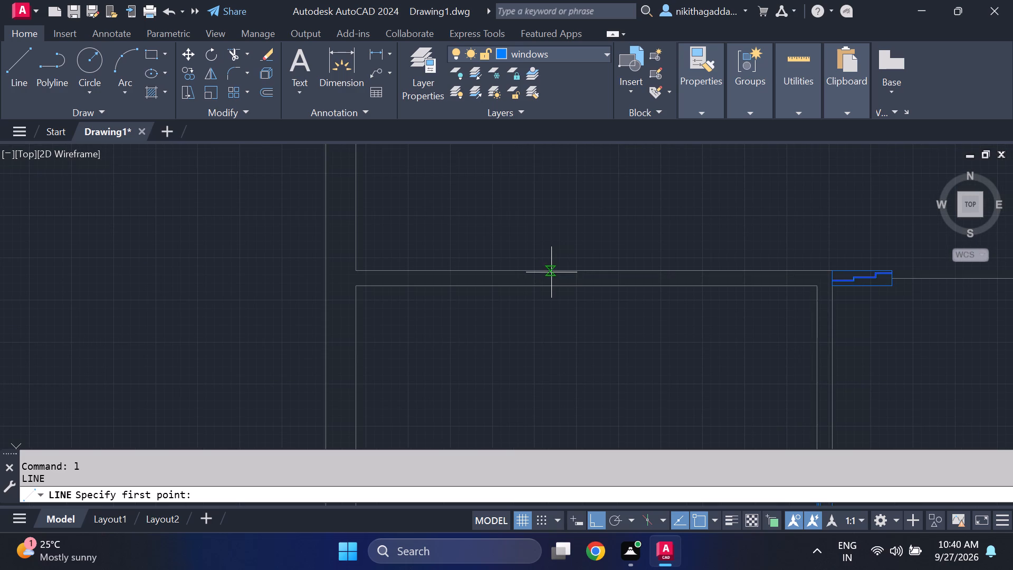
left_click(553, 272)
left_click(553, 289)
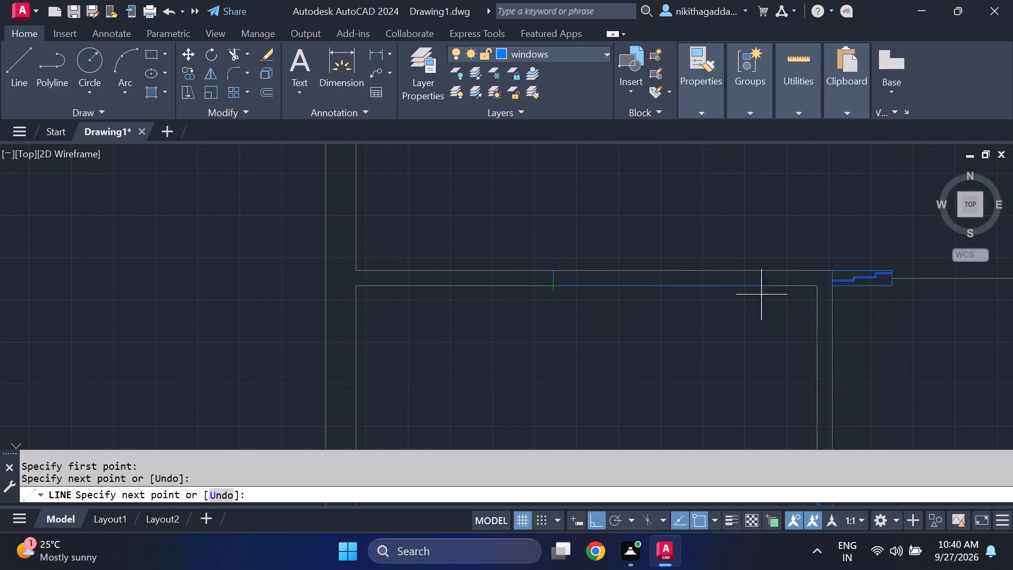
scroll(725, 287, "up", 2)
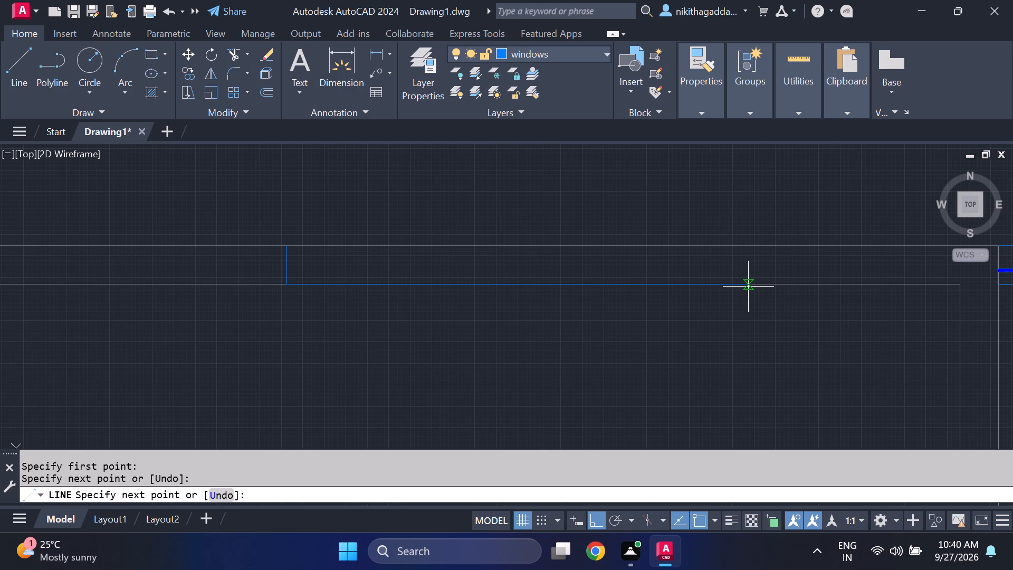
left_click(741, 287)
left_click(742, 245)
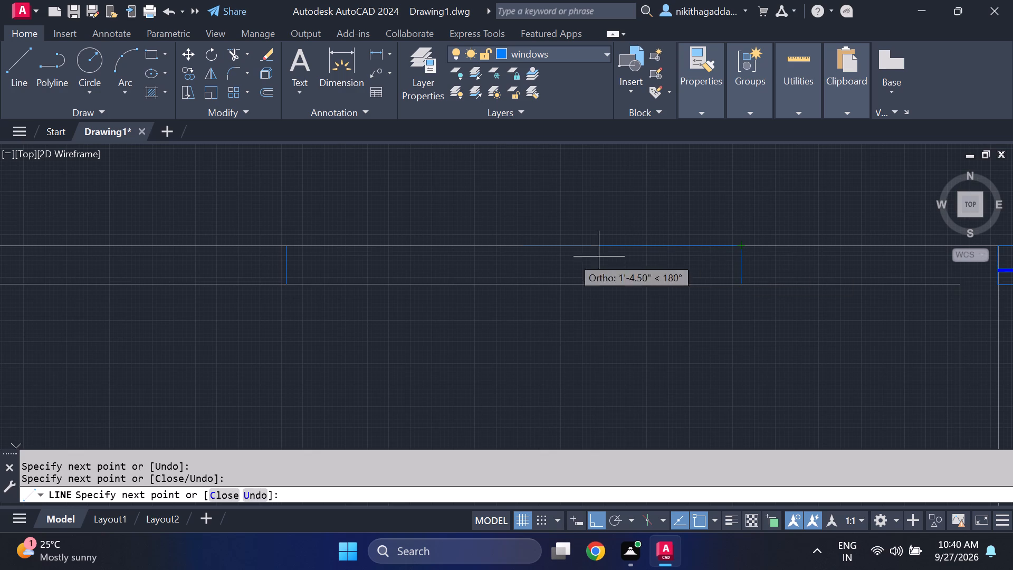
left_click(283, 249)
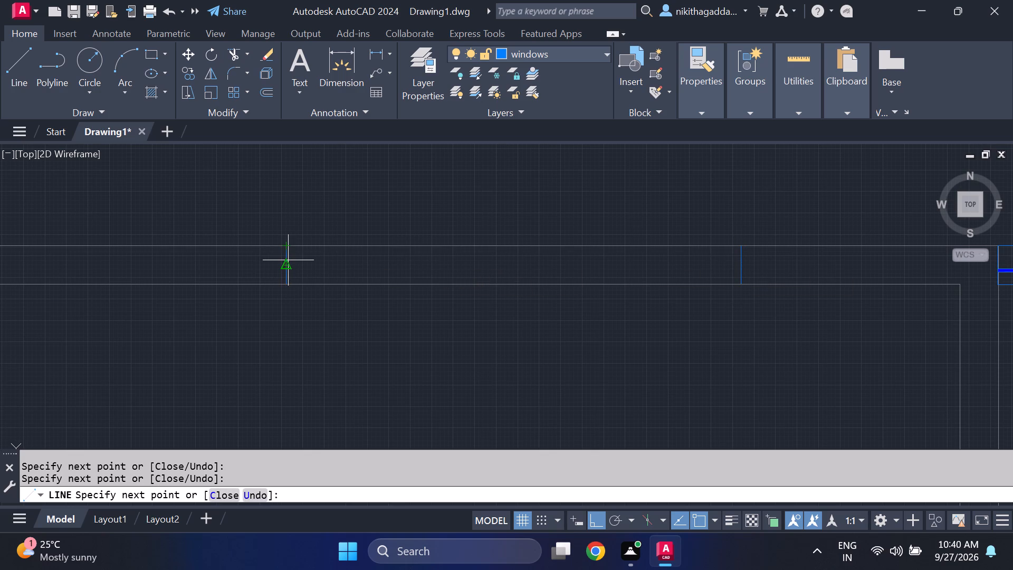
key("Escape")
Inside the new frame, draw the inner rectangle's north edge about 4'-2" long, set in slightly from both end lines.
key("l")
key("Return")
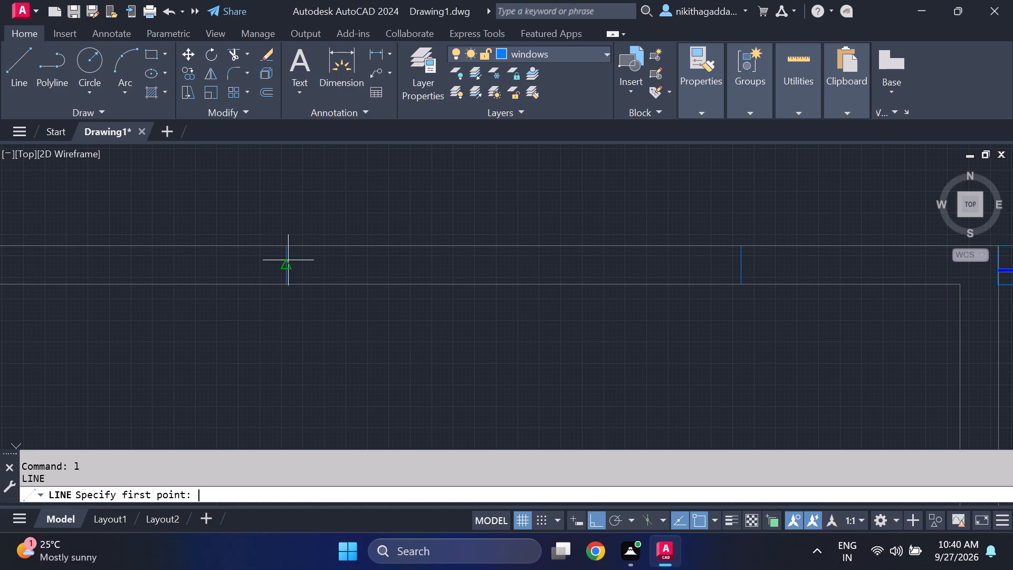
scroll(307, 261, "up", 1)
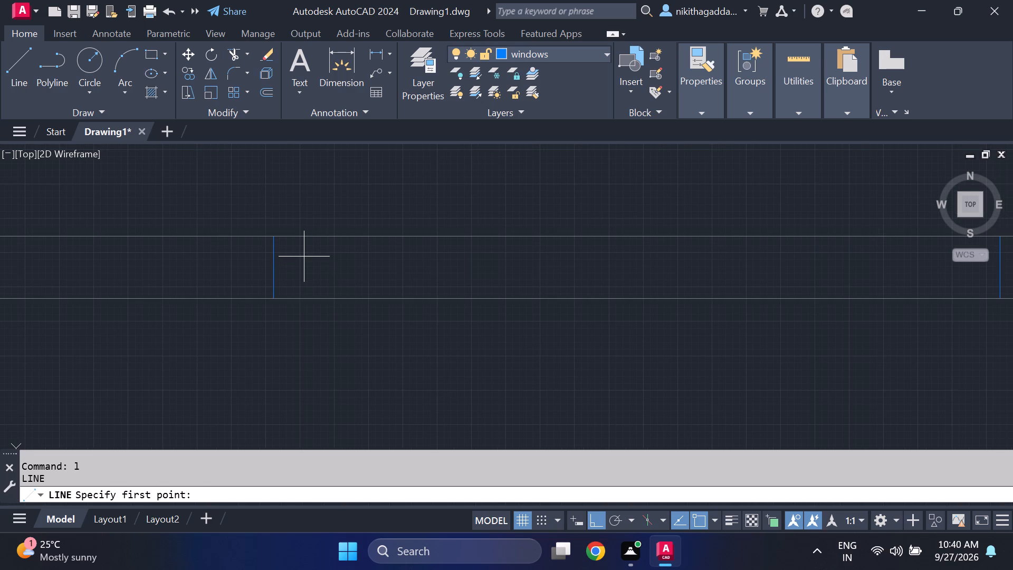
middle_click_drag(304, 256, 172, 283)
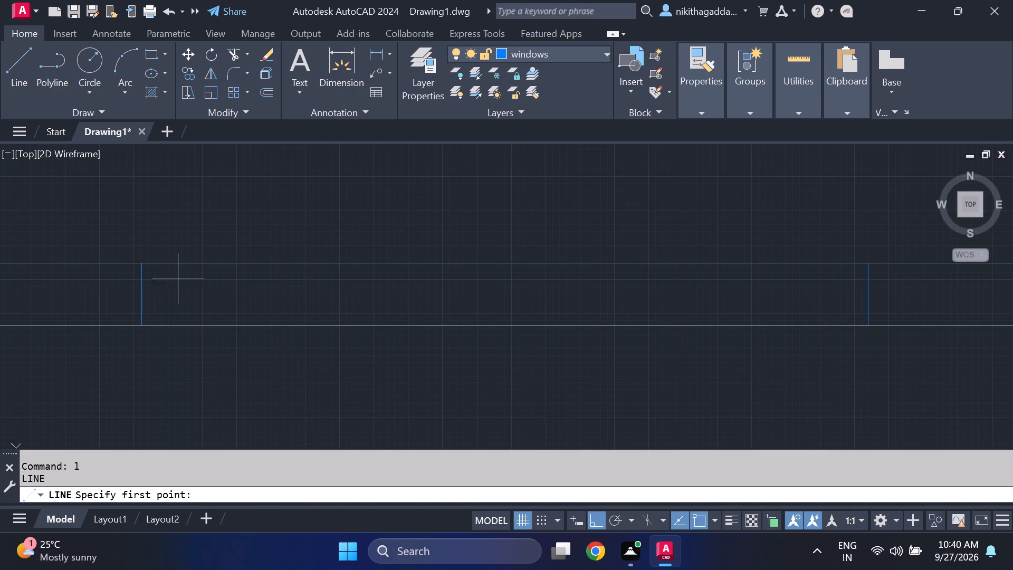
scroll(180, 293, "up", 2)
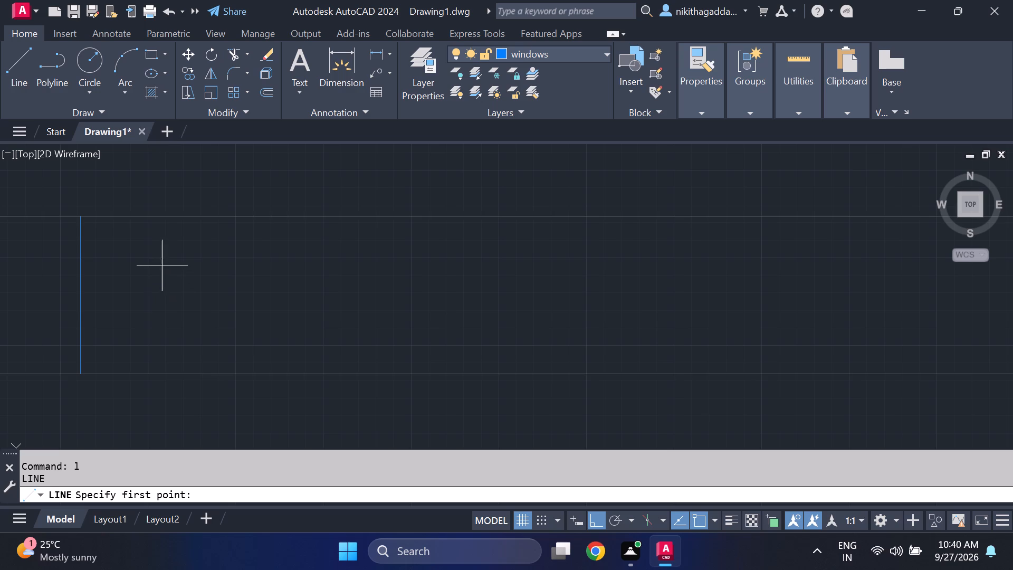
left_click(144, 265)
scroll(672, 303, "down", 3)
middle_click_drag(683, 301, 383, 307)
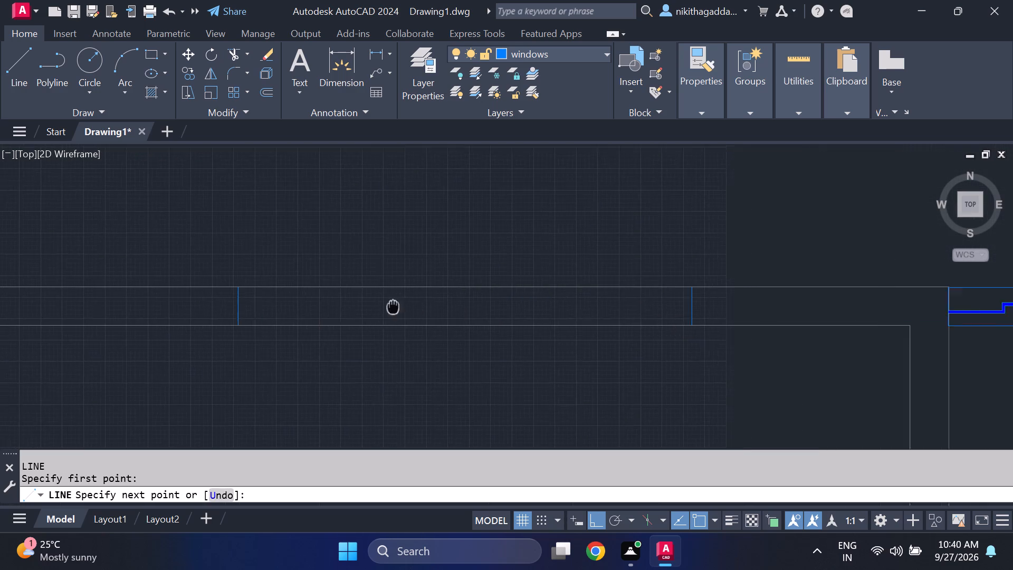
middle_click_drag(383, 307, 301, 318)
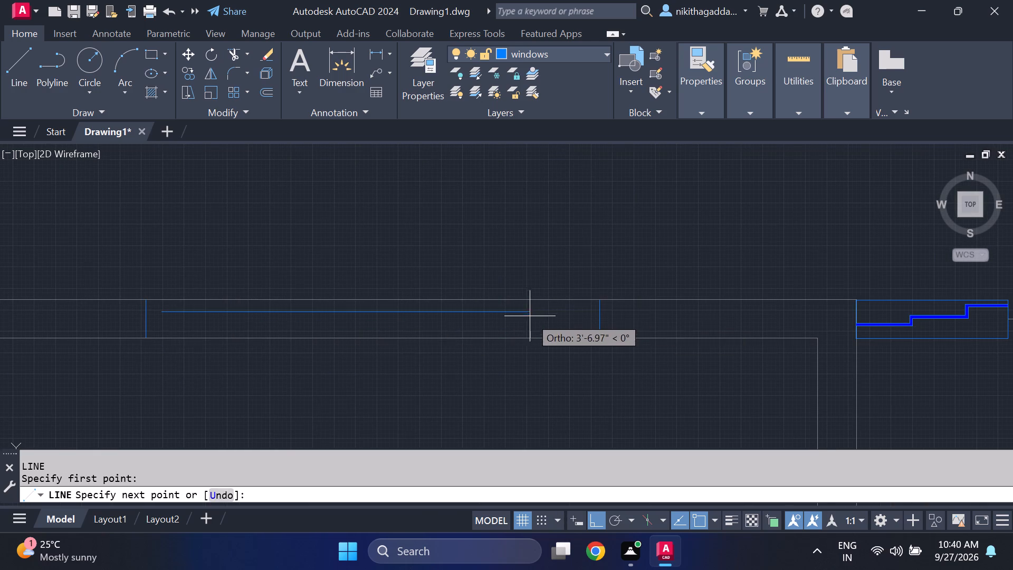
scroll(536, 327, "up", 2)
middle_click_drag(568, 319, 722, 278)
scroll(737, 271, "down", 2)
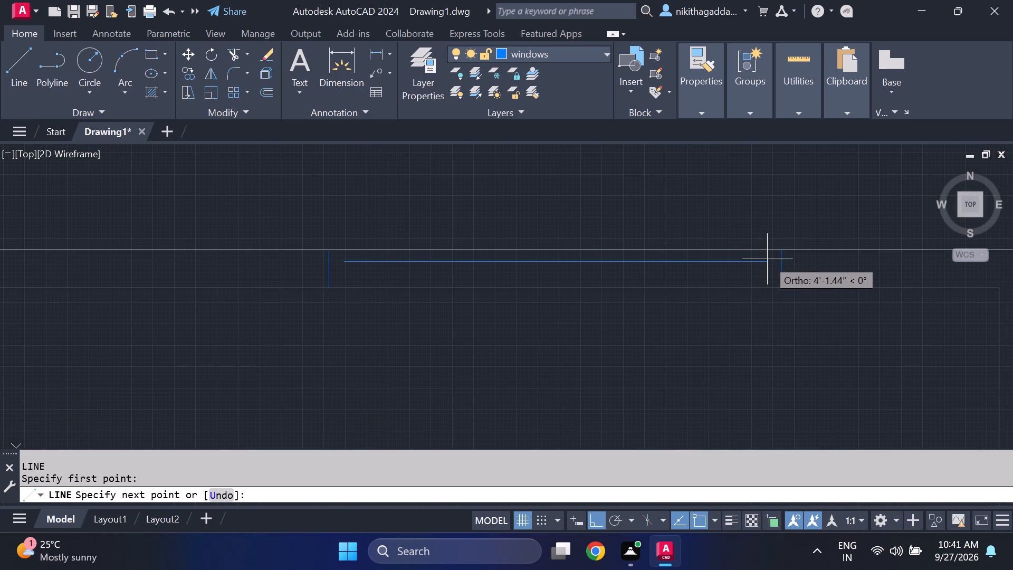
scroll(753, 264, "up", 2)
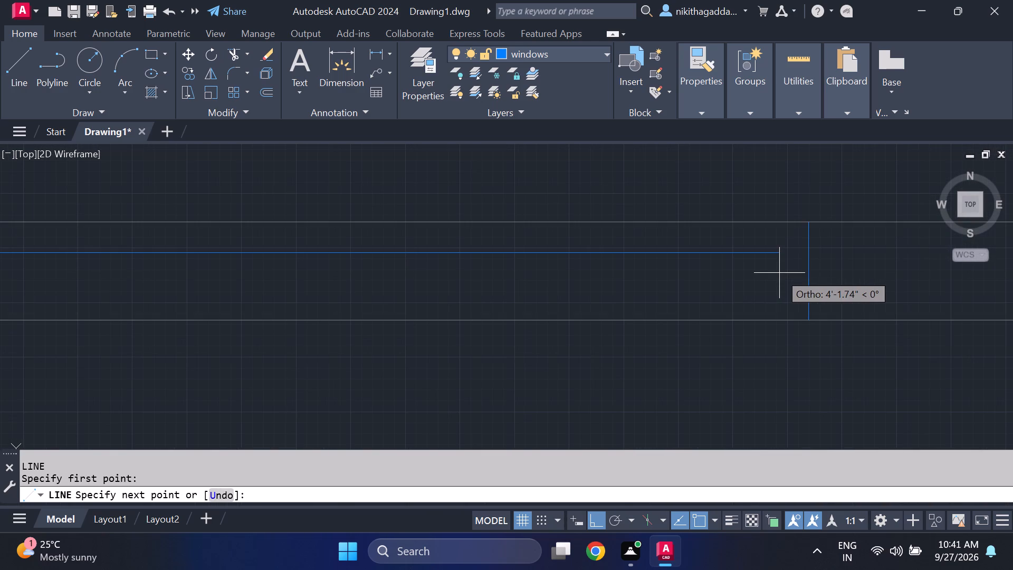
left_click(783, 258)
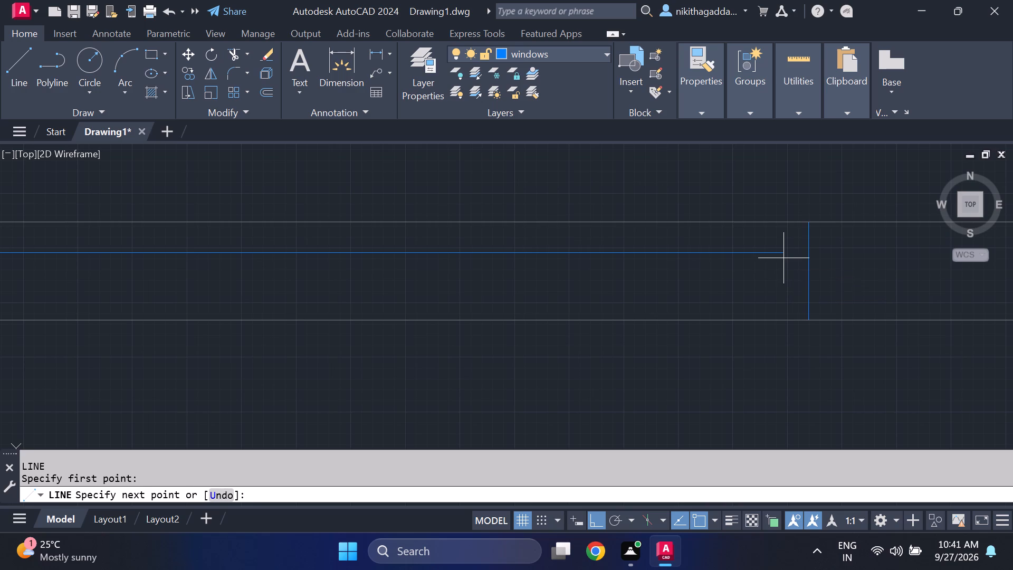
Complete the inner rectangle with a 2" east side, a parallel south edge and a west side closing on the start point.
left_click(784, 296)
middle_click_drag(376, 324, 865, 312)
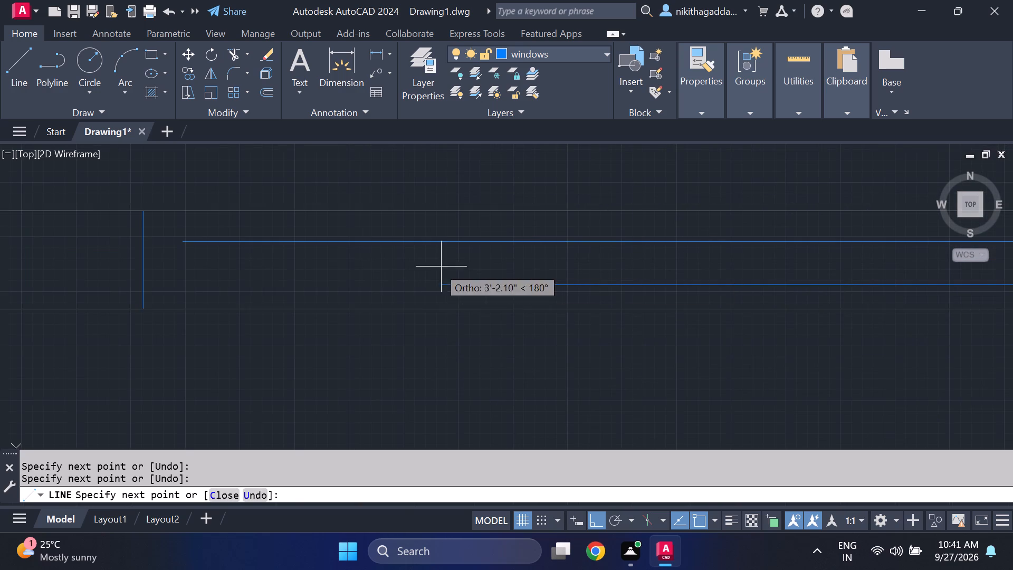
left_click(181, 284)
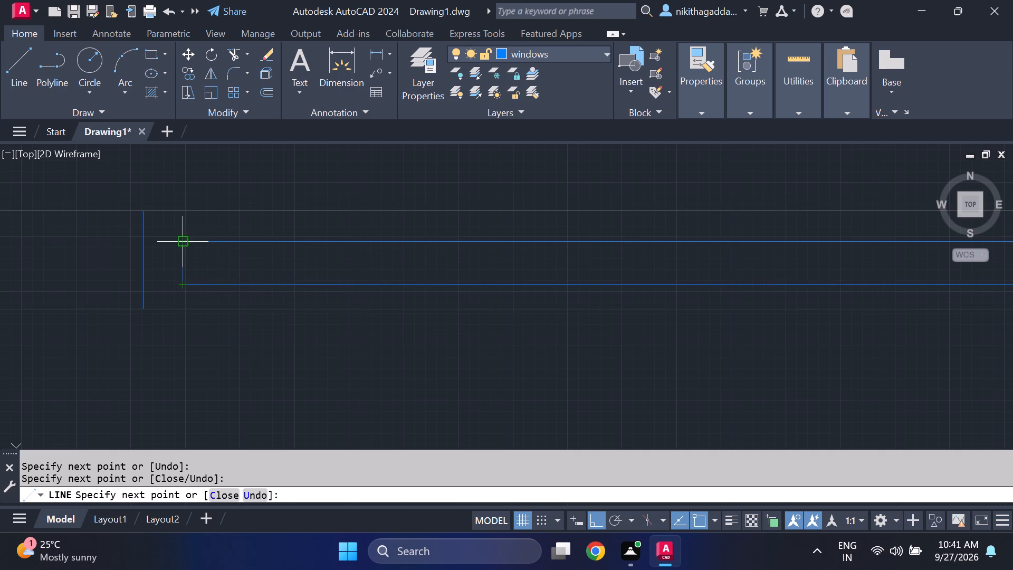
left_click(185, 245)
scroll(368, 294, "down", 5)
key("Escape")
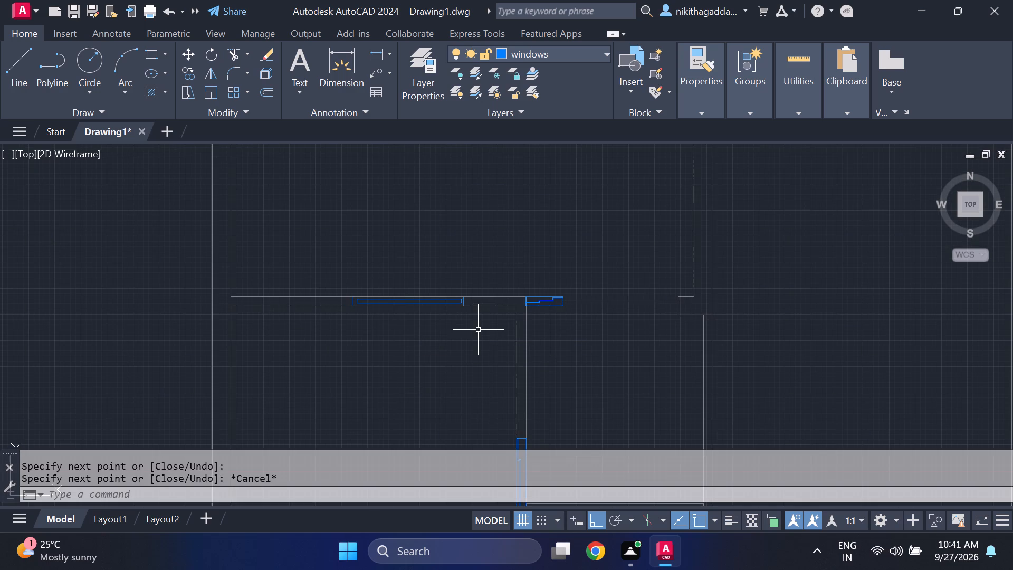
Examine the windows placed in both floor plans and the spare window copies beside them.
scroll(478, 330, "down", 4)
scroll(476, 364, "up", 2)
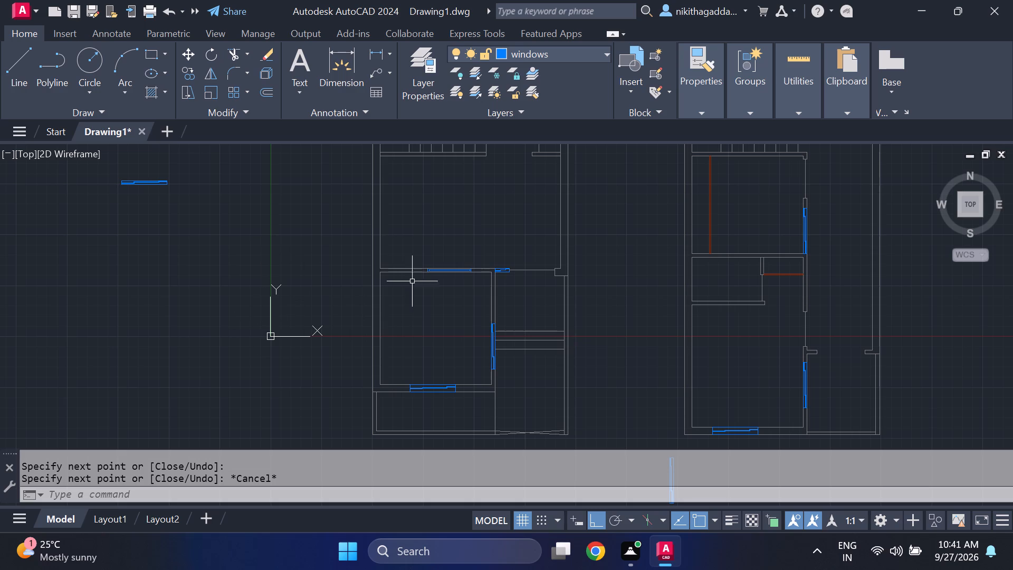
scroll(428, 263, "up", 2)
scroll(205, 277, "down", 2)
scroll(336, 263, "up", 3)
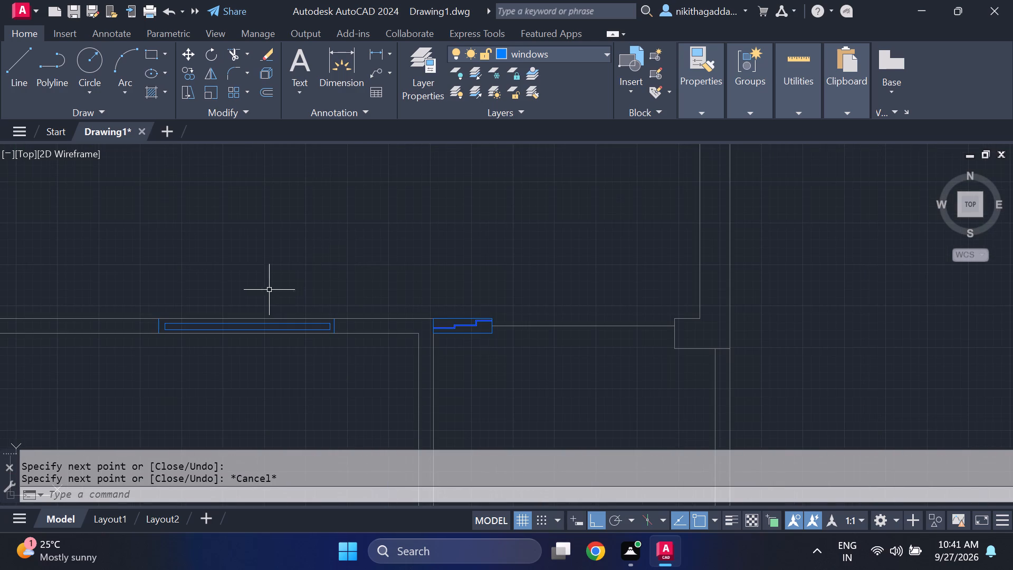
scroll(228, 300, "down", 4)
middle_click_drag(94, 301, 225, 337)
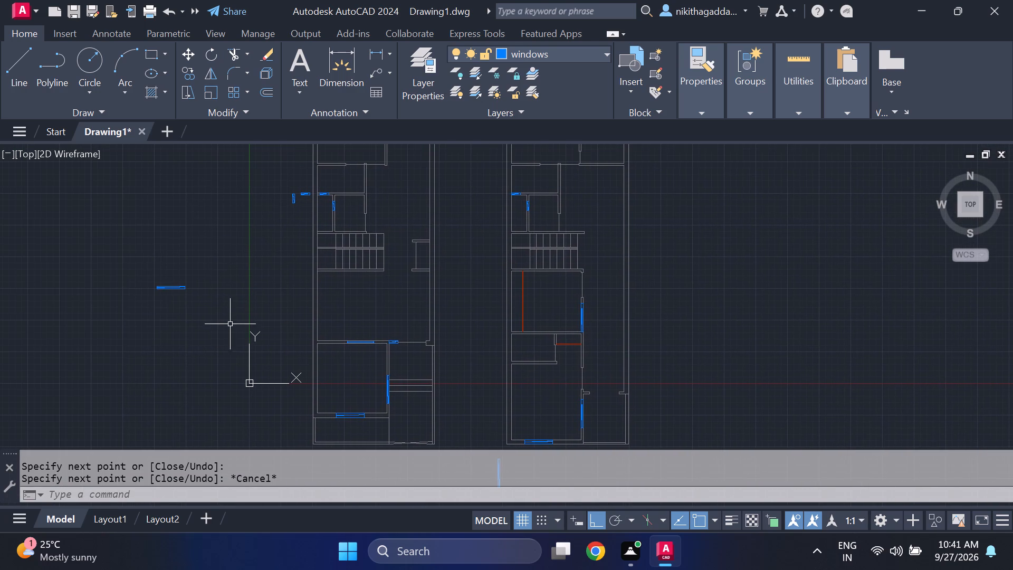
scroll(300, 181, "up", 1)
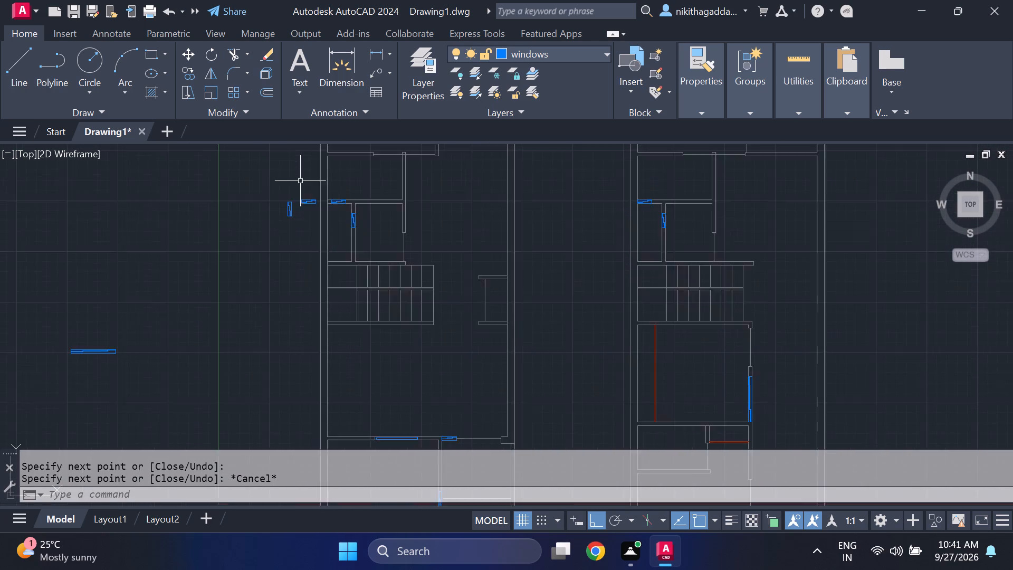
scroll(300, 181, "up", 2)
scroll(272, 235, "up", 3)
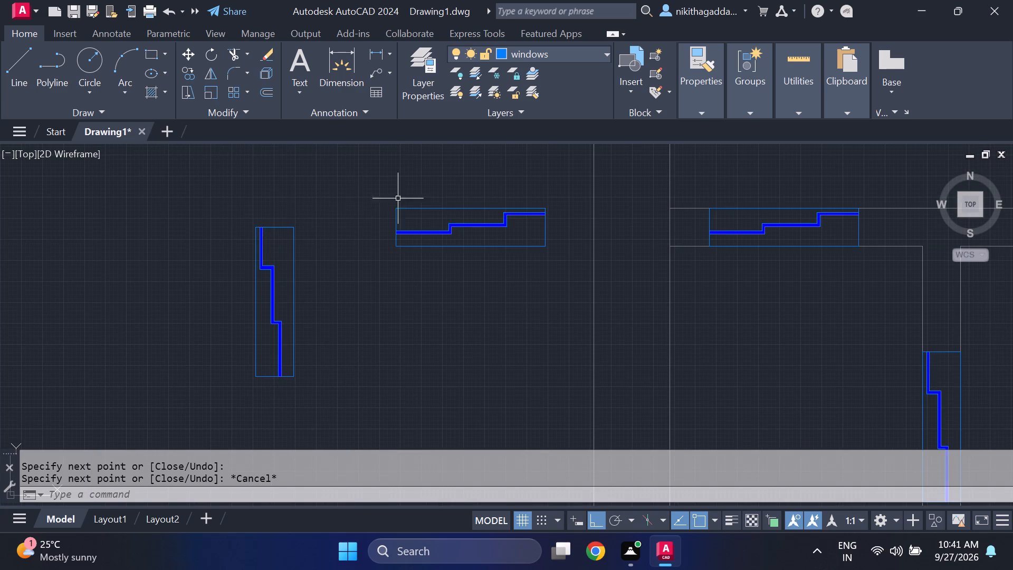
scroll(480, 183, "down", 4)
scroll(198, 346, "down", 3)
scroll(155, 426, "up", 1)
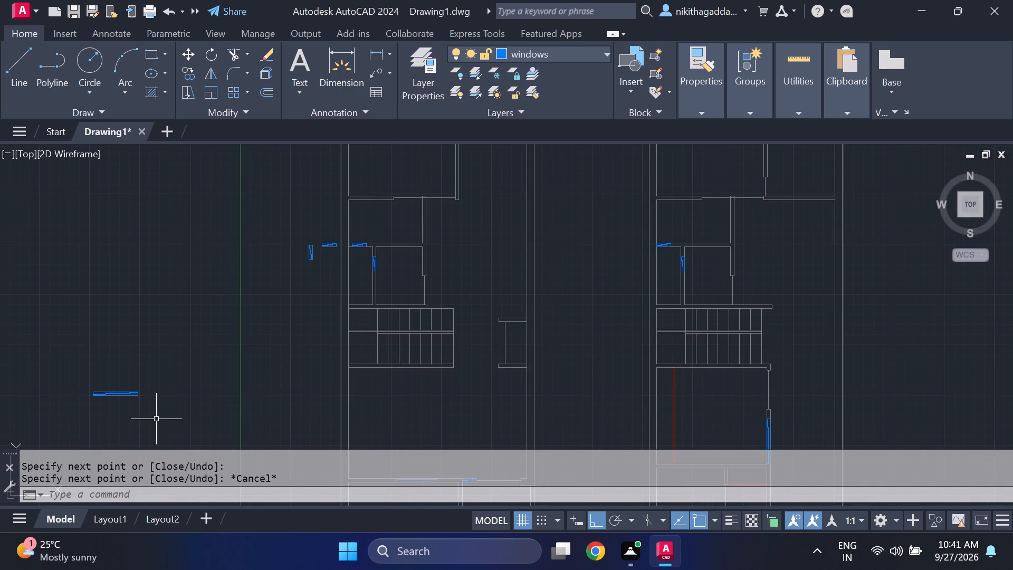
middle_click_drag(288, 345, 257, 289)
middle_click_drag(453, 374, 458, 315)
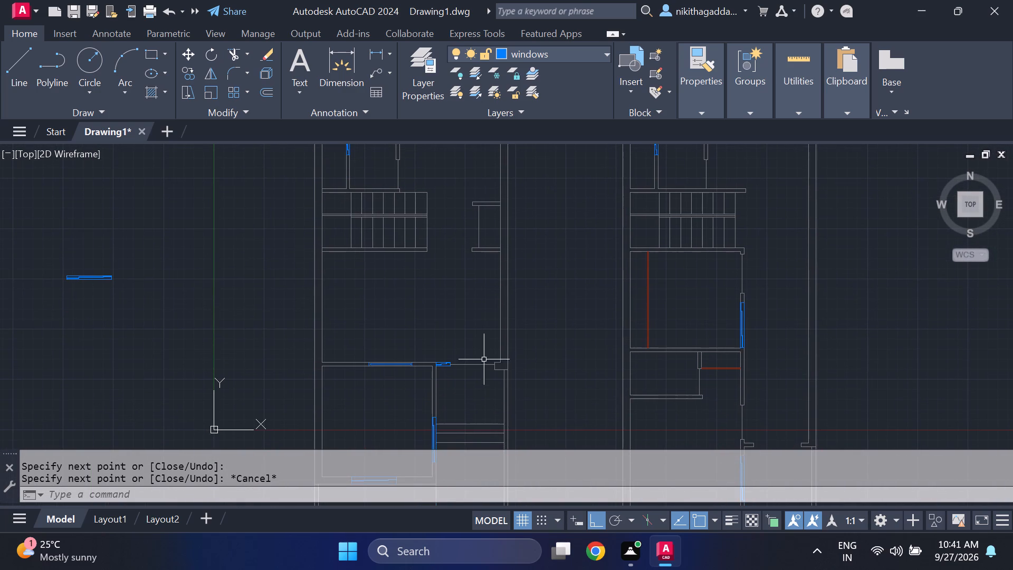
scroll(404, 381, "up", 1)
scroll(404, 381, "down", 1)
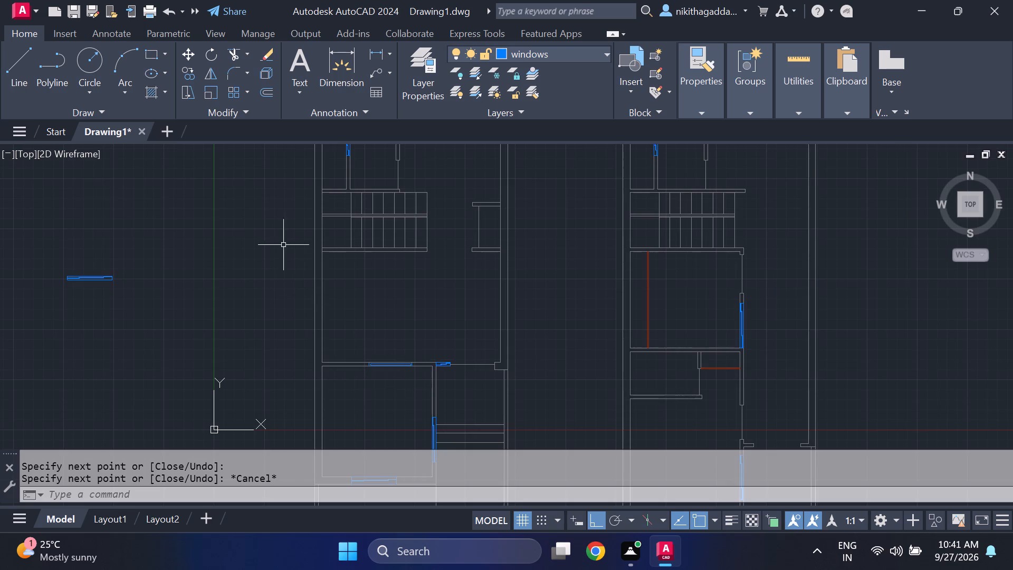
middle_click_drag(298, 267, 370, 362)
scroll(381, 220, "up", 2)
left_click(383, 218)
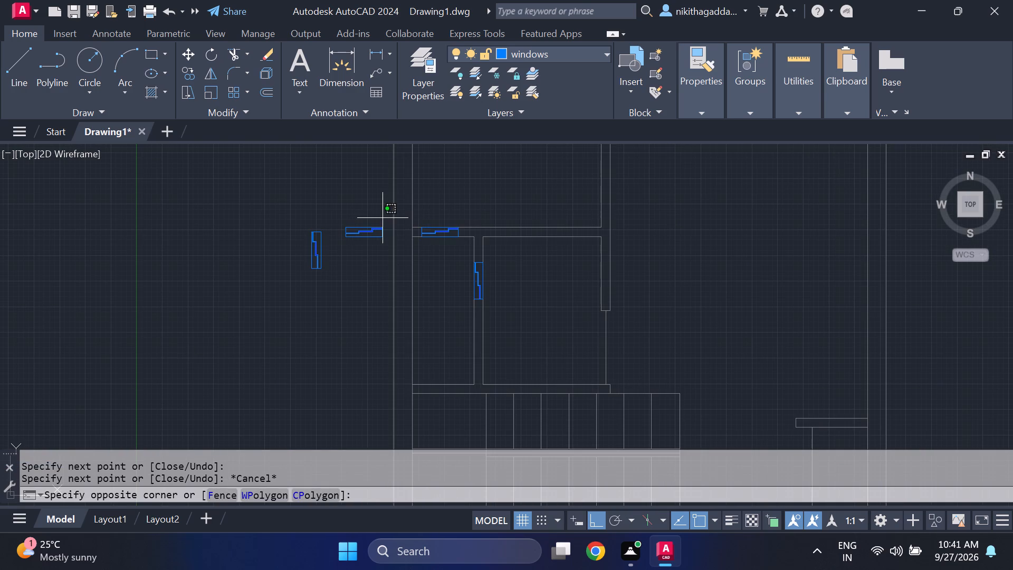
left_click(371, 213)
middle_click_drag(678, 338, 675, 337)
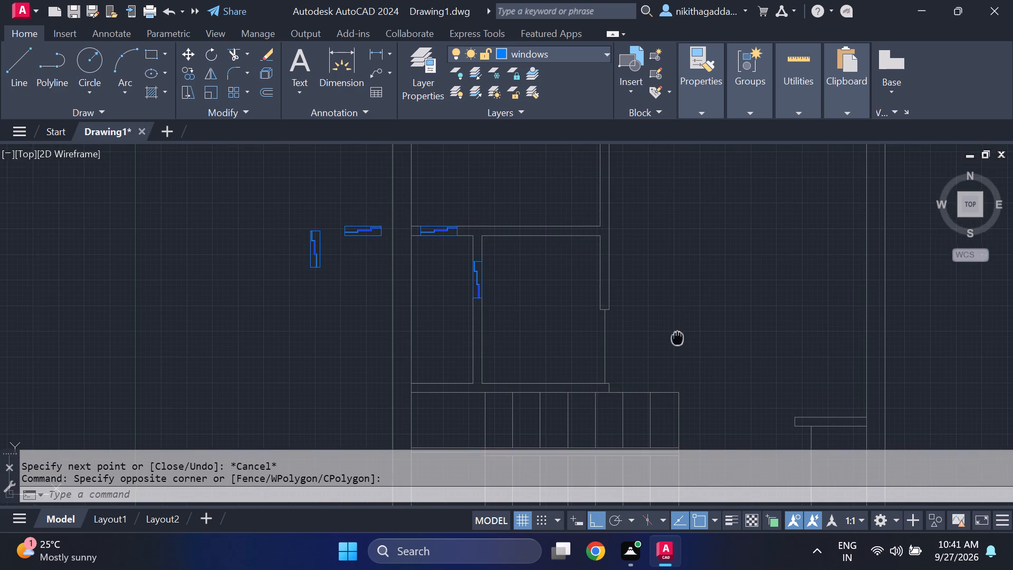
middle_click_drag(675, 337, 383, 158)
scroll(410, 212, "down", 2)
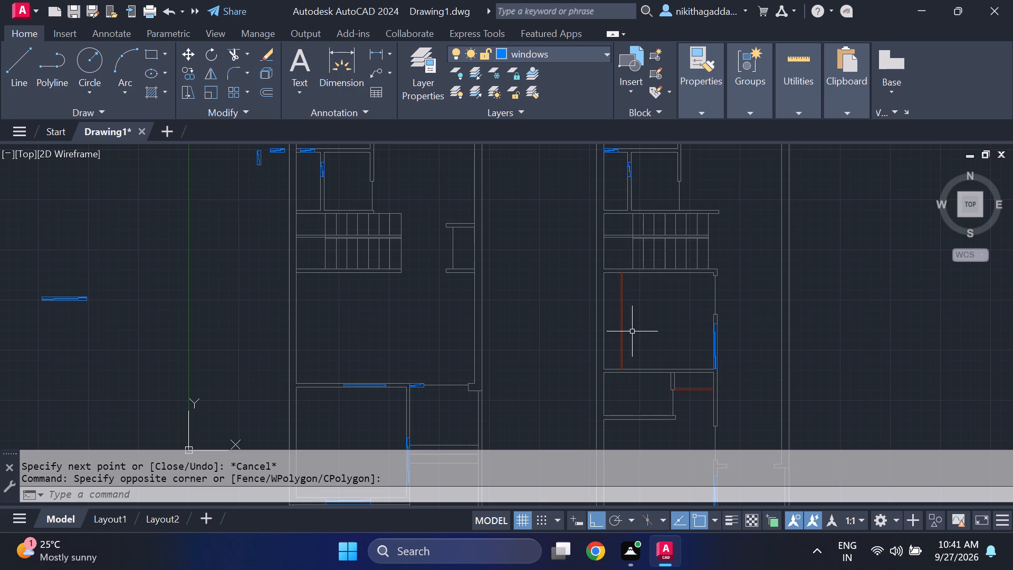
scroll(633, 330, "down", 2)
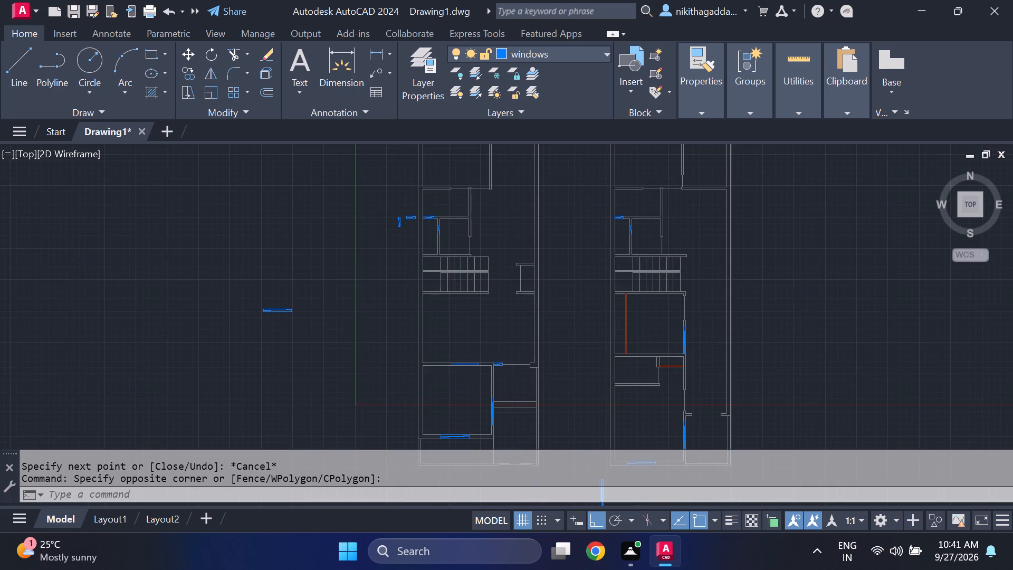
middle_click_drag(631, 329, 623, 319)
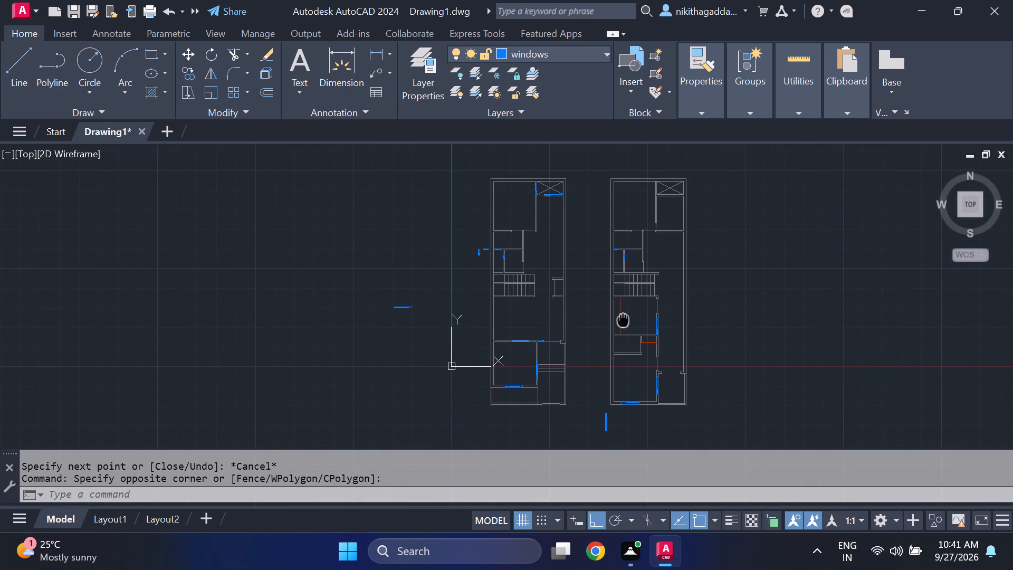
middle_click_drag(623, 319, 623, 317)
middle_click(623, 317)
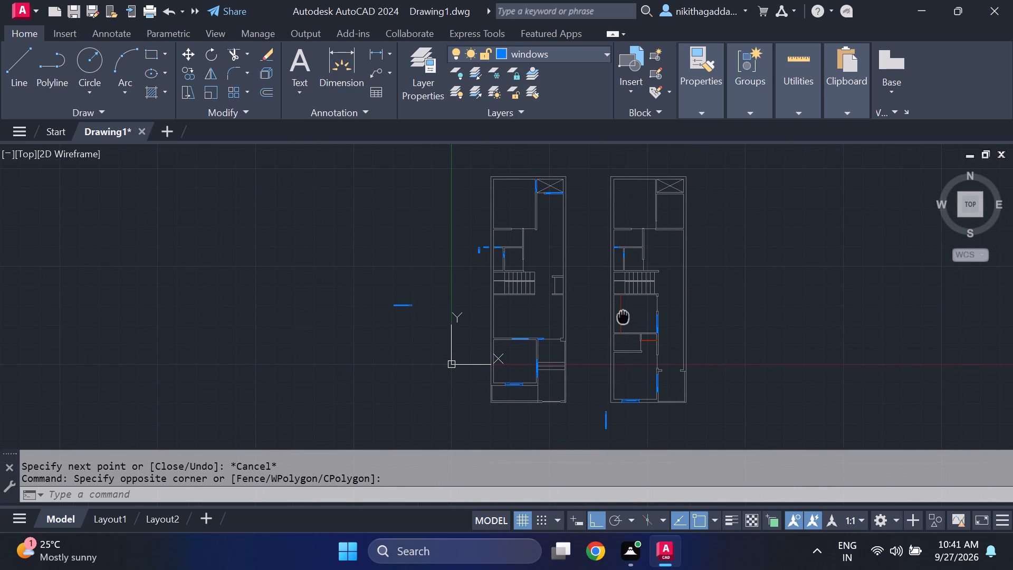
middle_click_drag(623, 317, 557, 325)
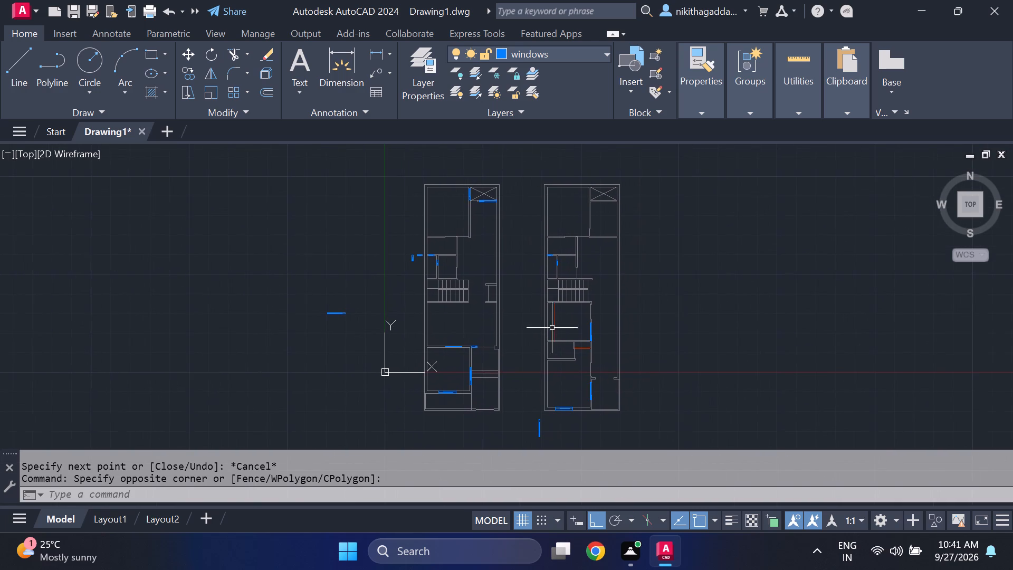
scroll(552, 407, "up", 6)
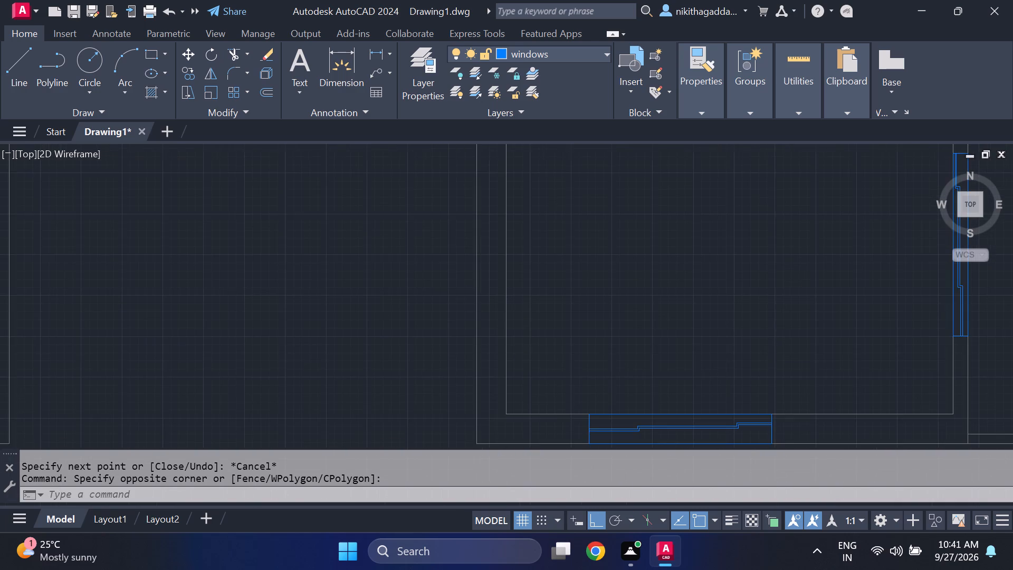
scroll(552, 408, "down", 3)
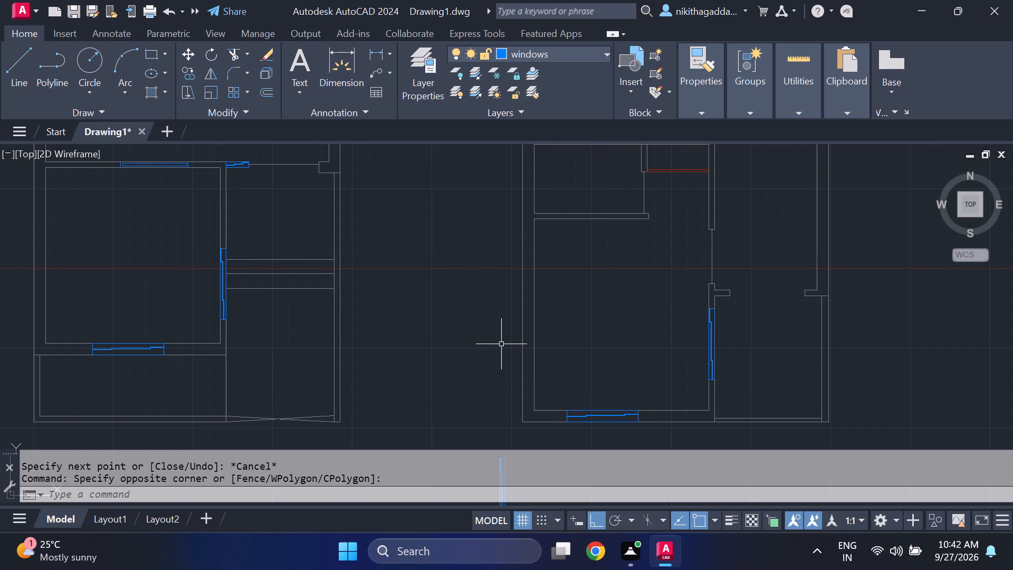
middle_click_drag(570, 360, 530, 417)
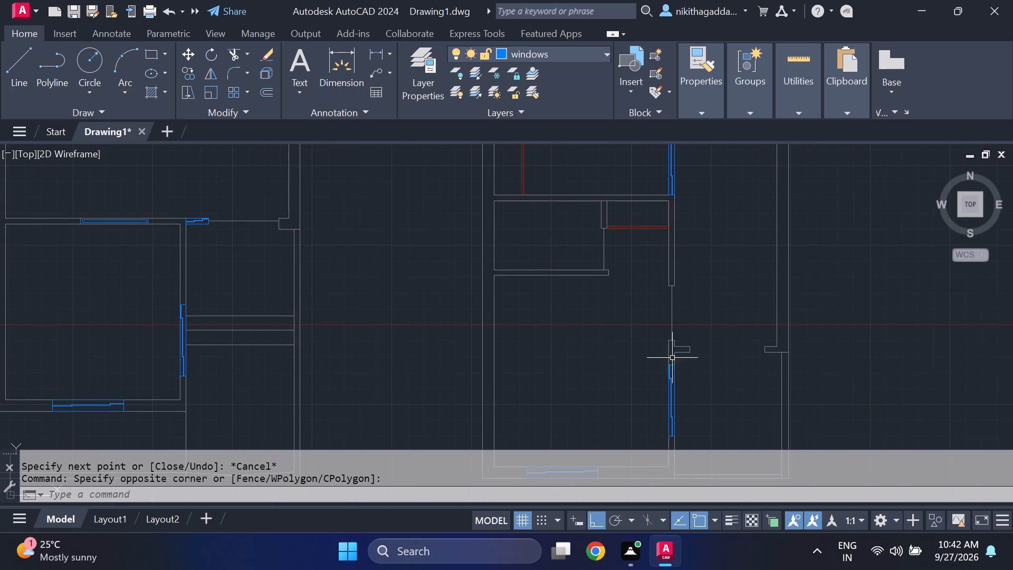
middle_click_drag(688, 359, 649, 317)
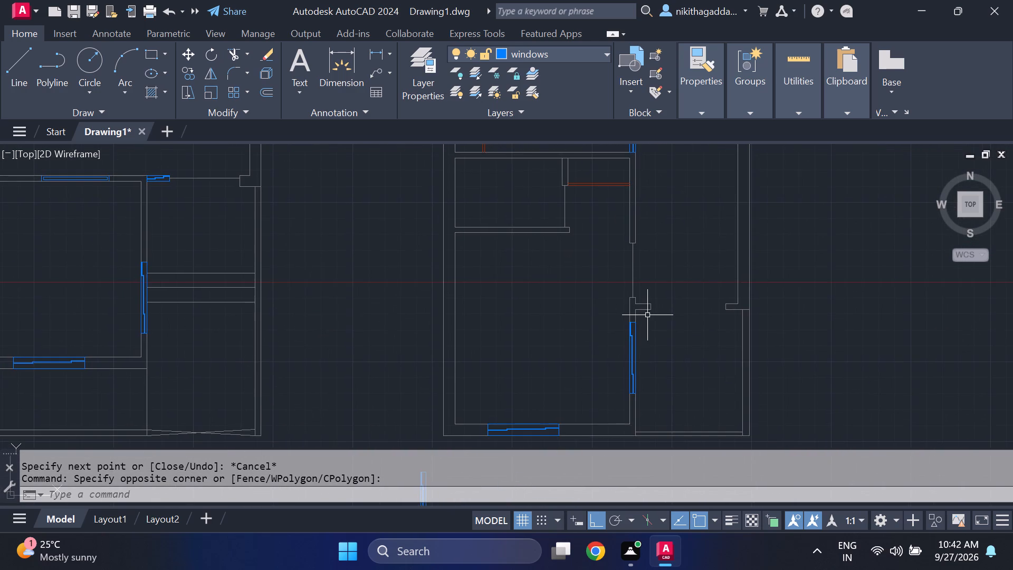
scroll(648, 317, "down", 3)
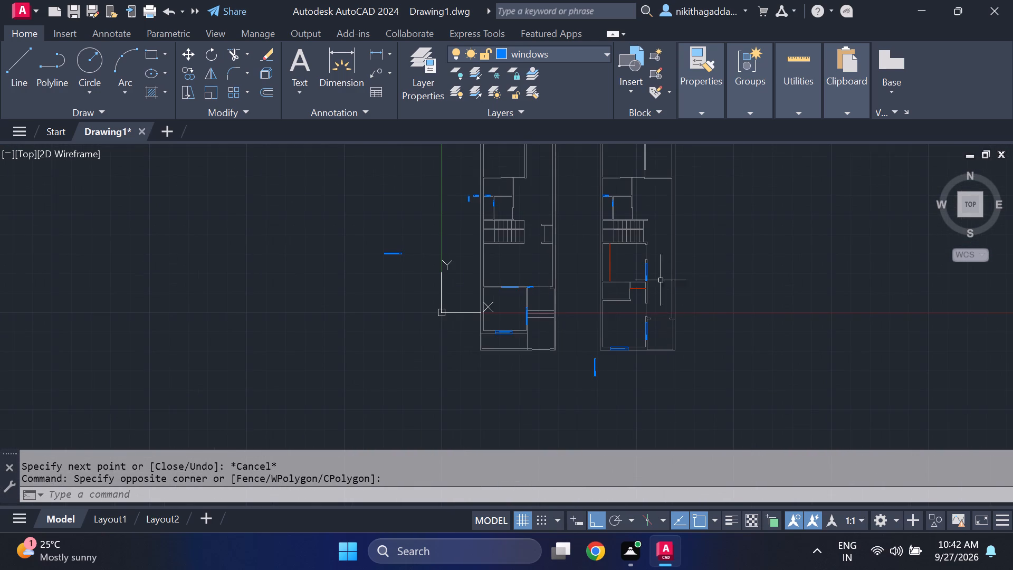
middle_click_drag(656, 280, 632, 360)
middle_click(629, 351)
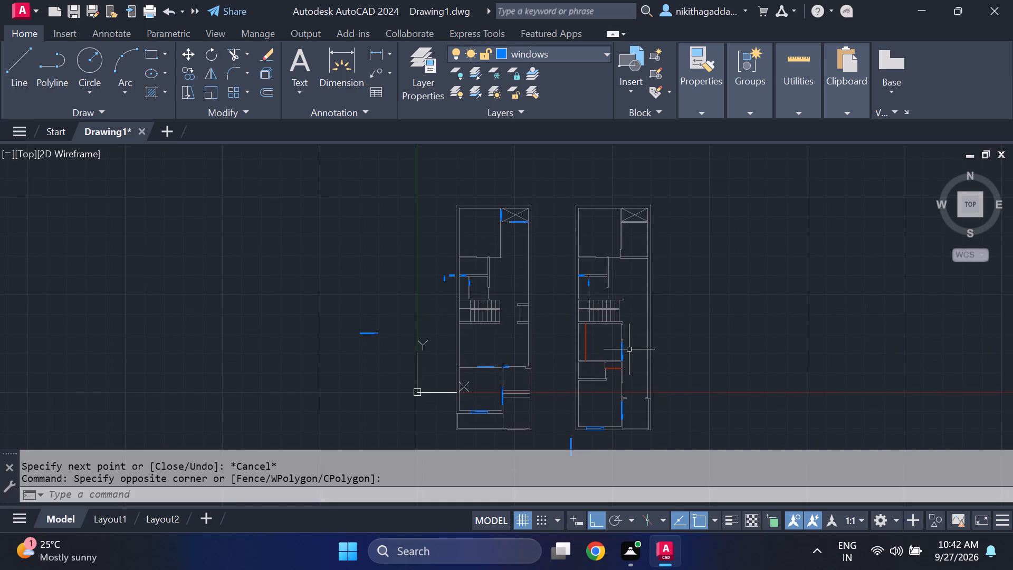
middle_click_drag(598, 311, 593, 282)
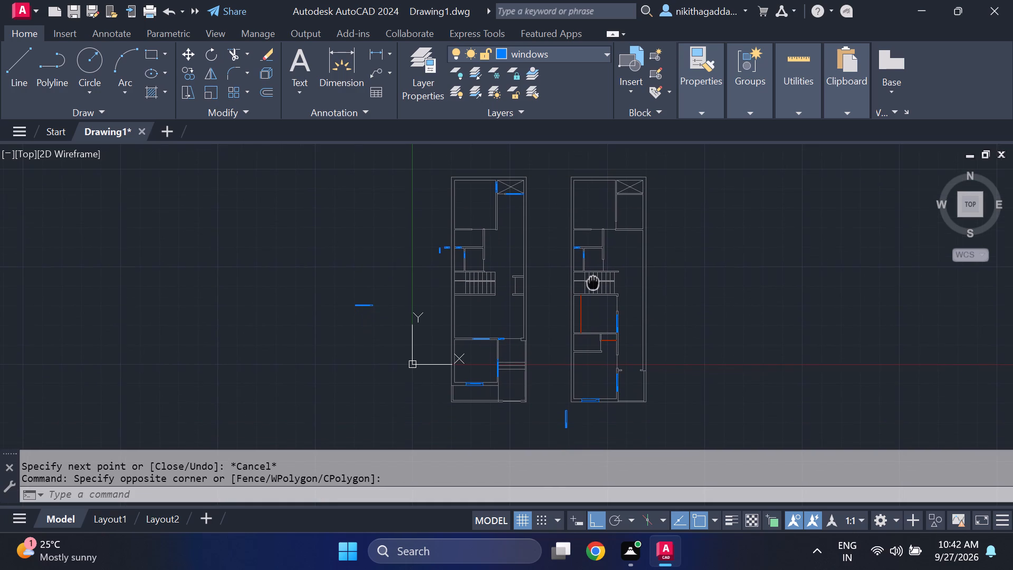
middle_click_drag(593, 282, 660, 353)
Copy the complete stepped window in the wall west of the west plan's crossed shaft into the matching wall of the east plan.
scroll(544, 253, "up", 2)
scroll(595, 267, "up", 3)
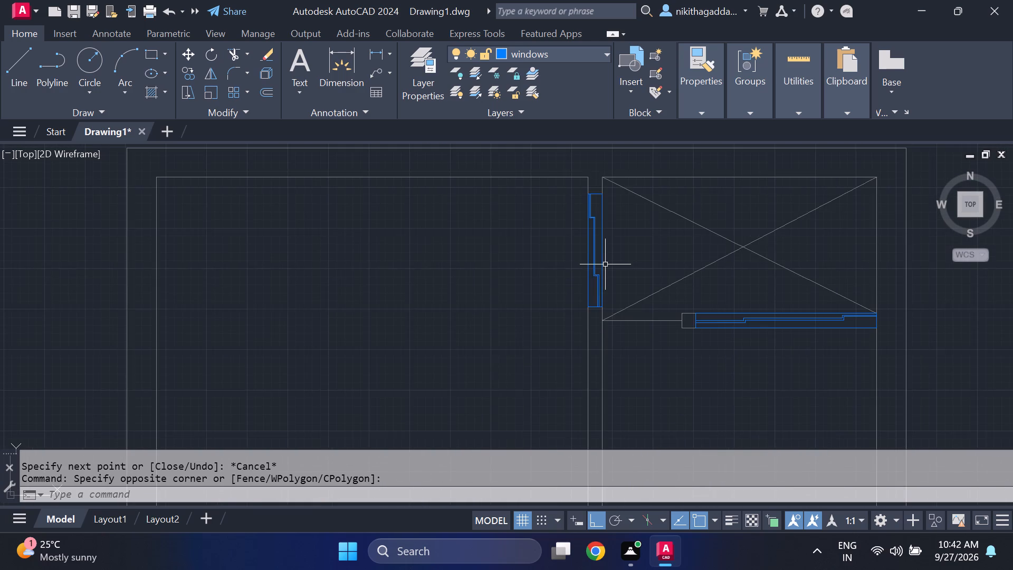
scroll(605, 261, "up", 2)
left_click(599, 257)
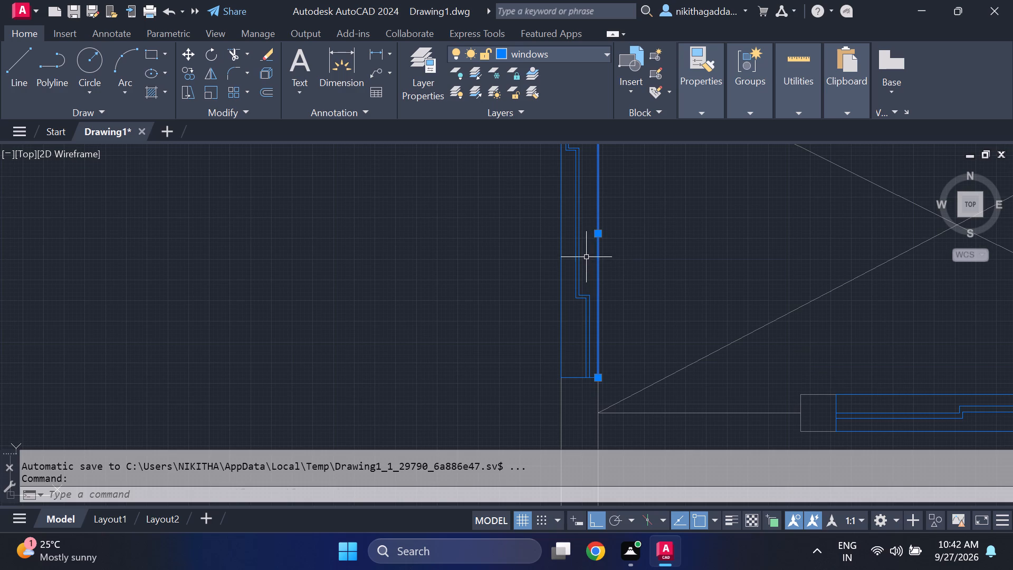
left_click(586, 257)
left_click(571, 296)
left_click(560, 302)
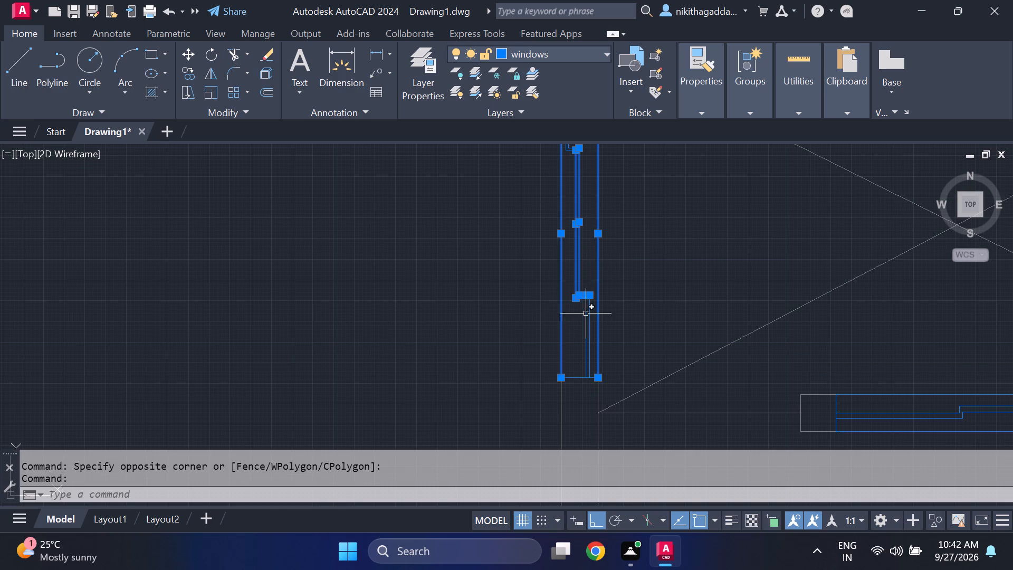
scroll(589, 317, "up", 2)
left_click(599, 297)
left_click(557, 355)
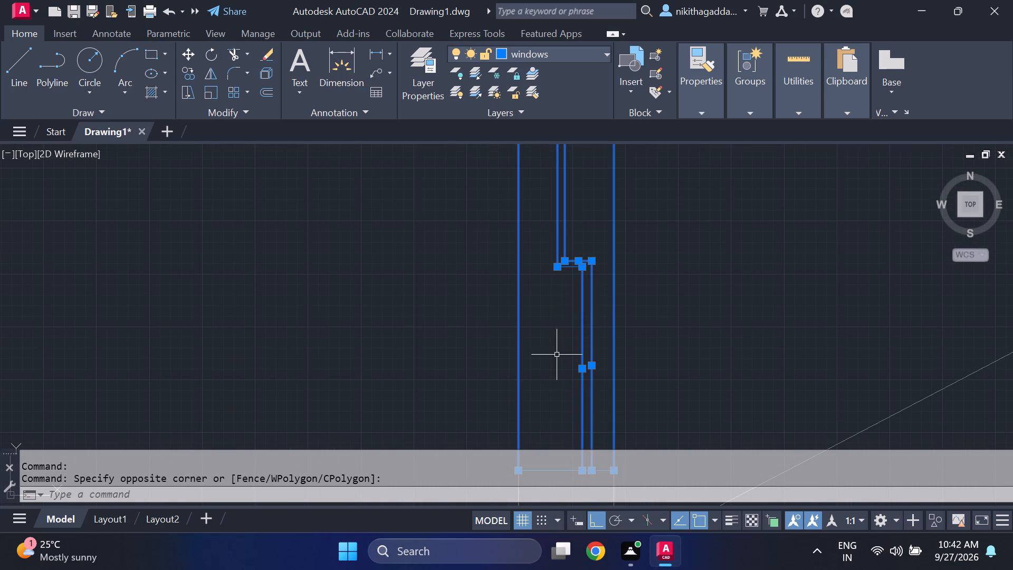
left_click_drag(591, 248, 588, 253)
left_click(562, 298)
middle_click_drag(563, 425, 559, 312)
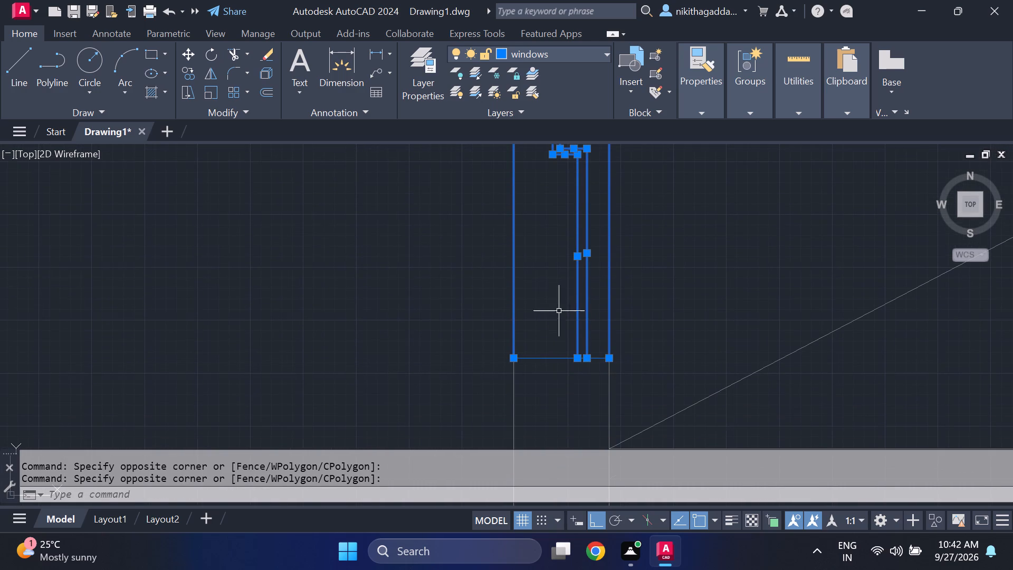
left_click(550, 359)
scroll(567, 265, "down", 3)
middle_click_drag(558, 235, 559, 299)
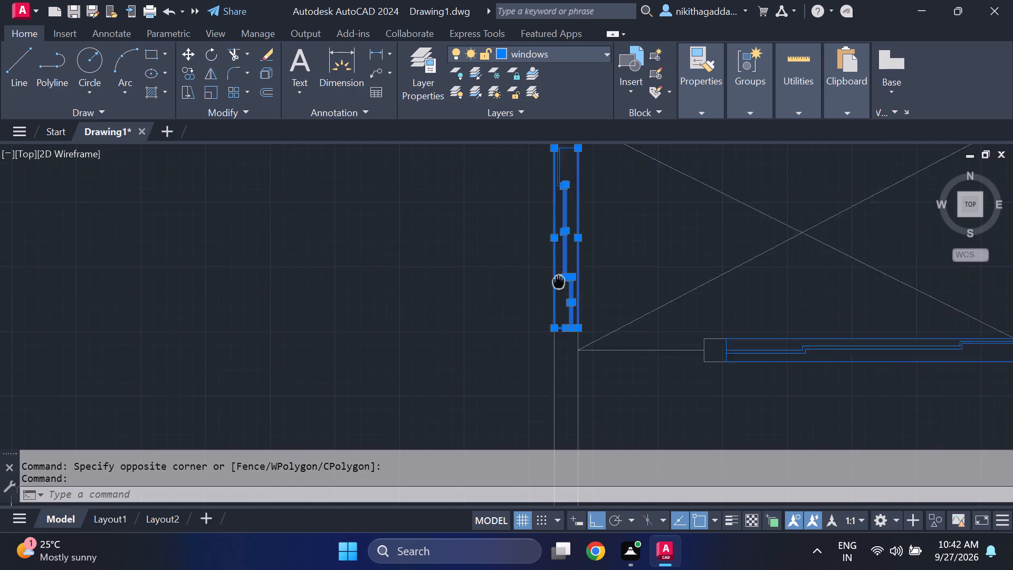
middle_click_drag(559, 299, 559, 396)
scroll(584, 257, "up", 3)
left_click(535, 302)
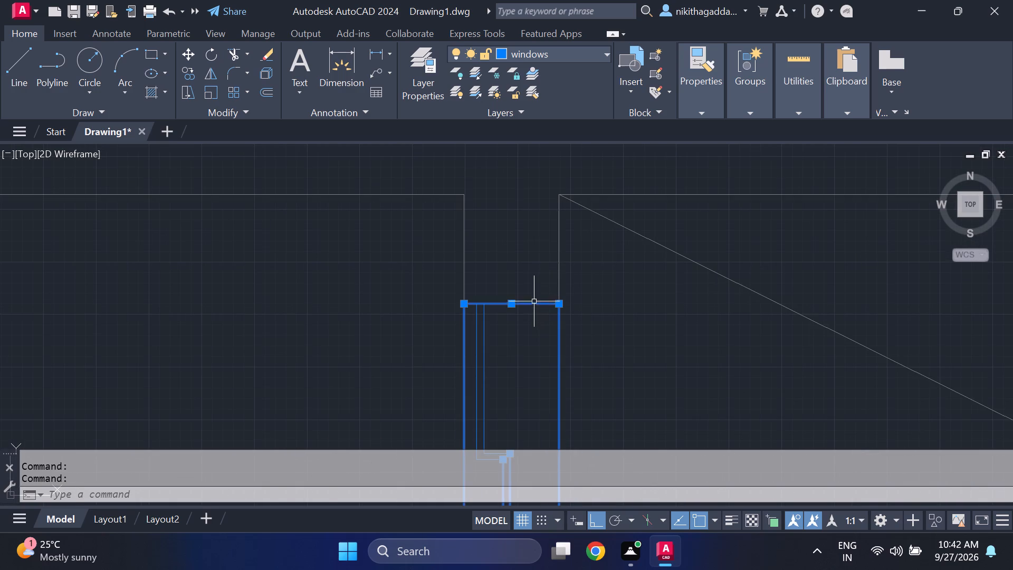
middle_click_drag(527, 376, 541, 315)
left_click(541, 313)
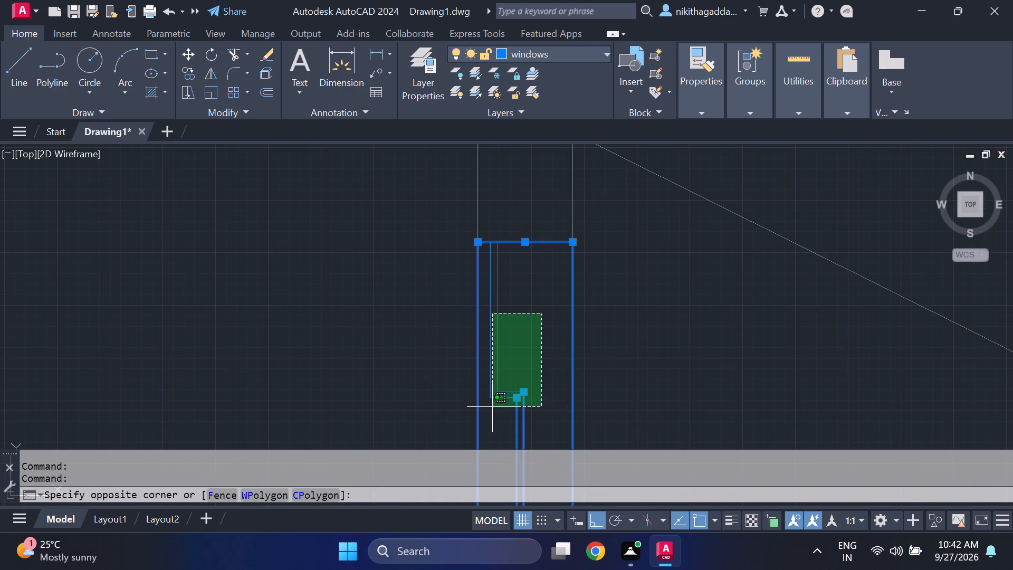
left_click(491, 408)
left_click(521, 325)
left_click(484, 368)
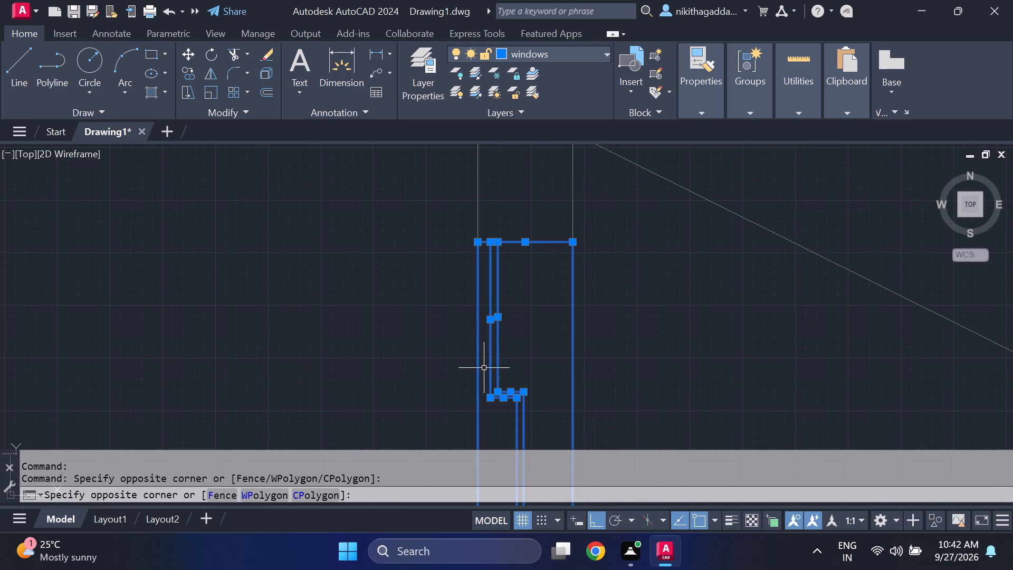
scroll(520, 352, "down", 3)
middle_click_drag(587, 398, 577, 316)
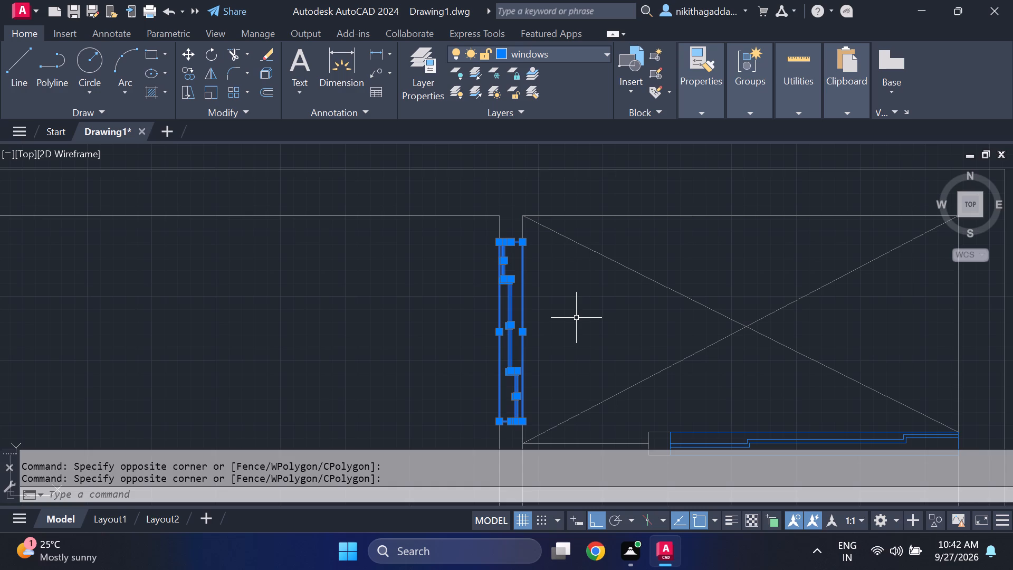
type("co")
key("Return")
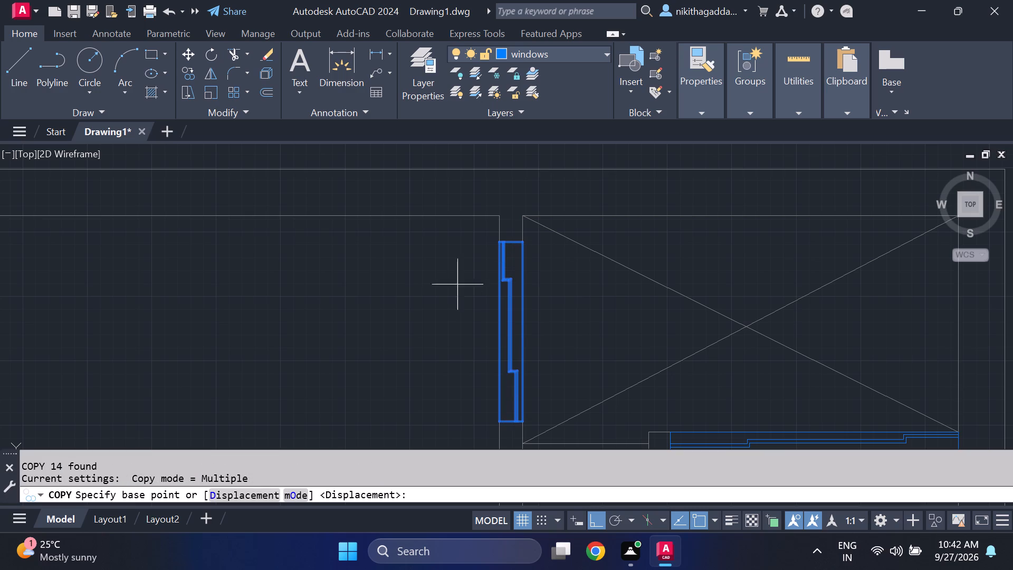
left_click(500, 241)
middle_click_drag(891, 248, 298, 254)
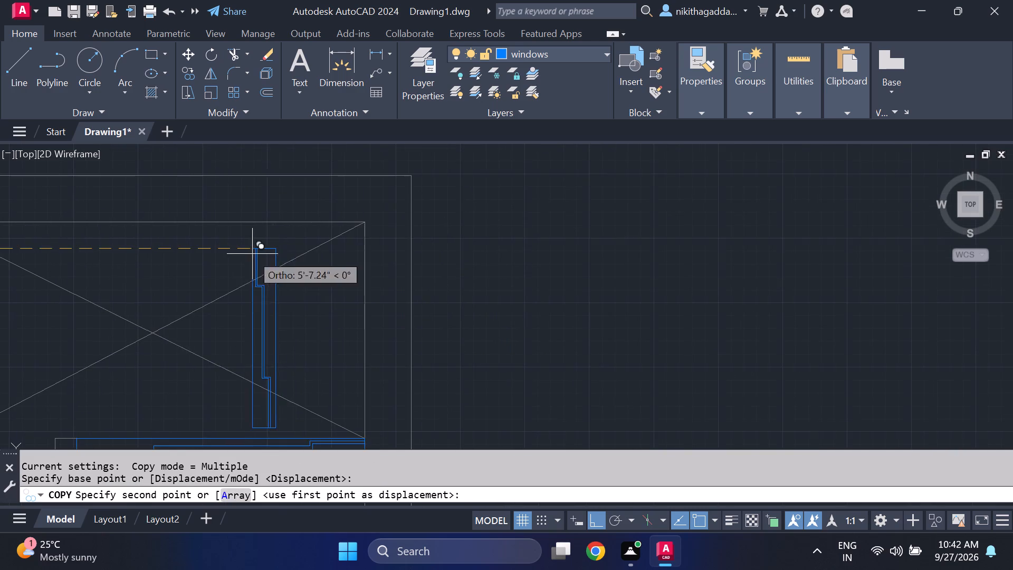
scroll(317, 259, "down", 4)
scroll(592, 283, "up", 2)
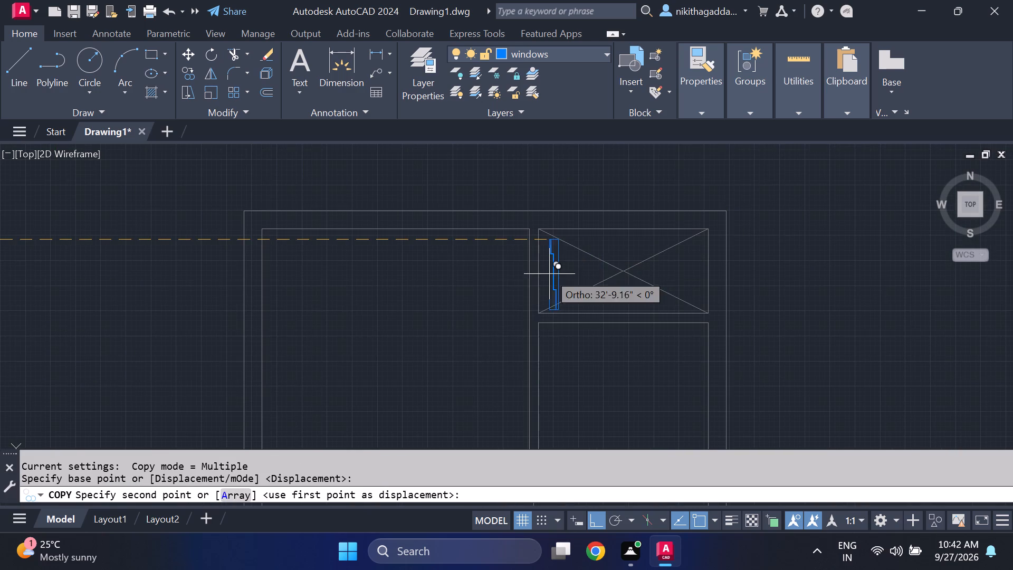
scroll(528, 254, "up", 3)
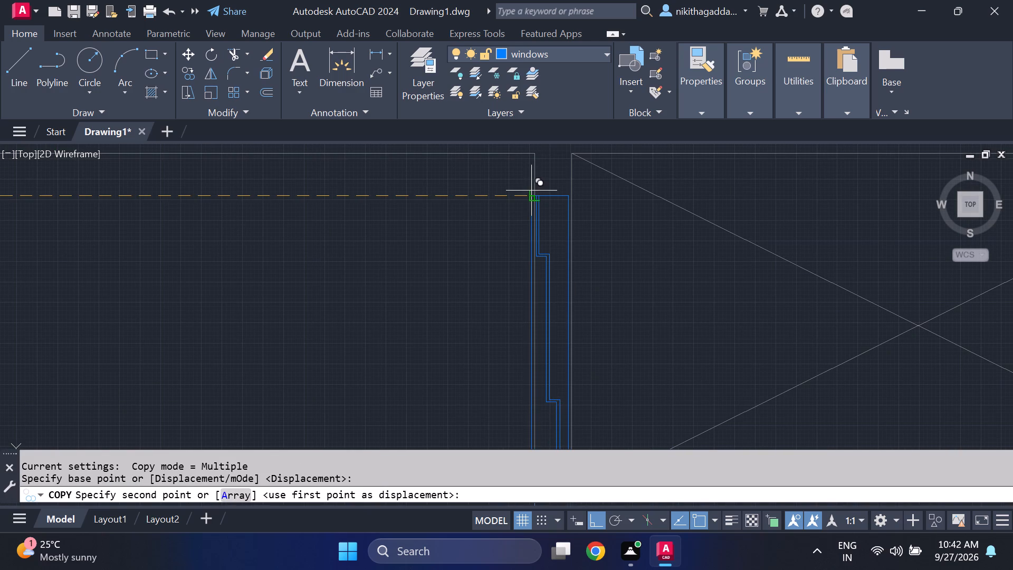
left_click(536, 200)
scroll(415, 277, "down", 5)
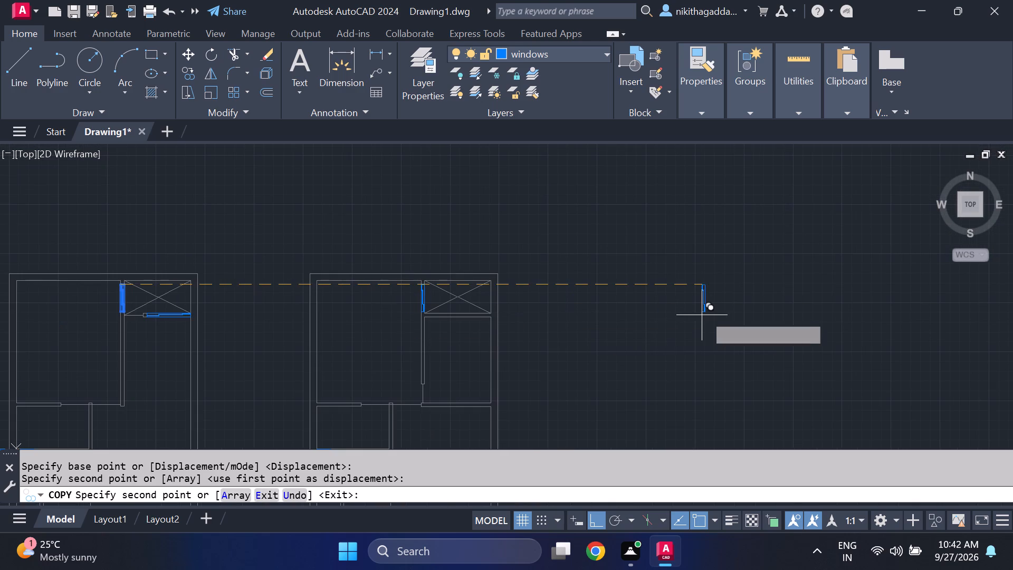
key("Escape")
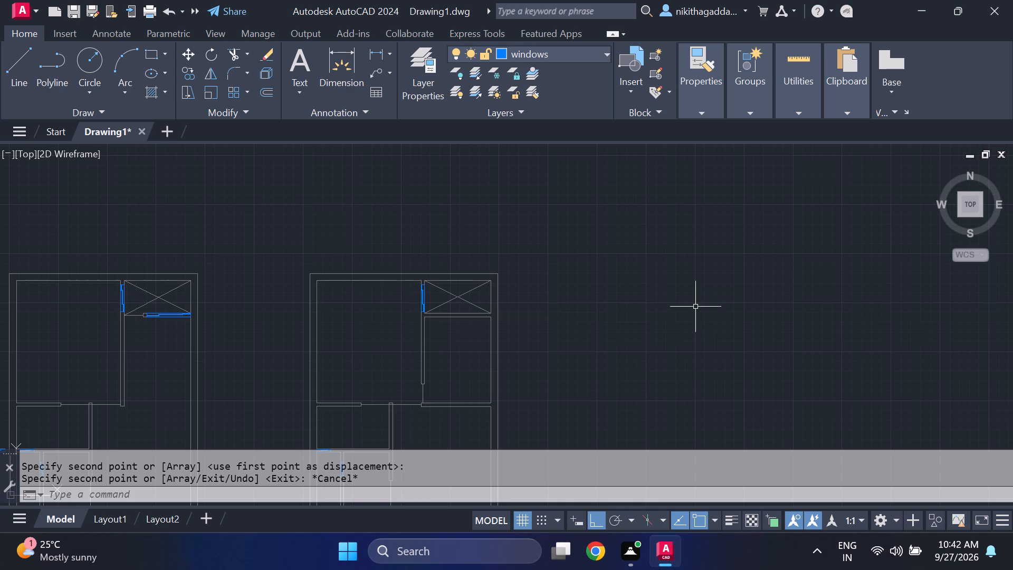
In the east plan's southeast opening, draw a line about 2'-4" long westward from the east wall stub's northwest corner.
scroll(695, 310, "down", 2)
middle_click_drag(690, 345, 690, 284)
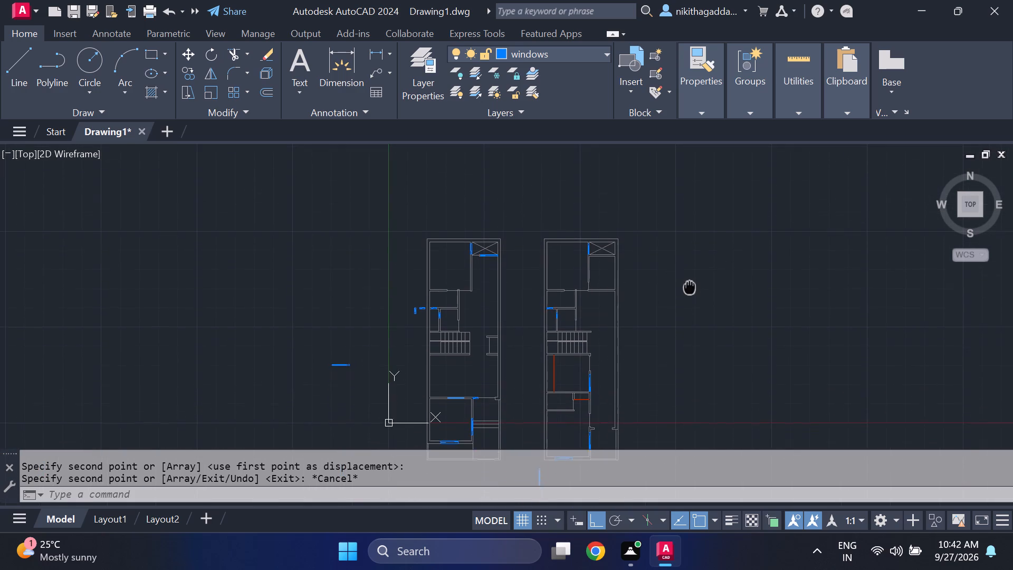
middle_click_drag(690, 284, 698, 252)
scroll(599, 384, "up", 2)
middle_click_drag(615, 429, 607, 396)
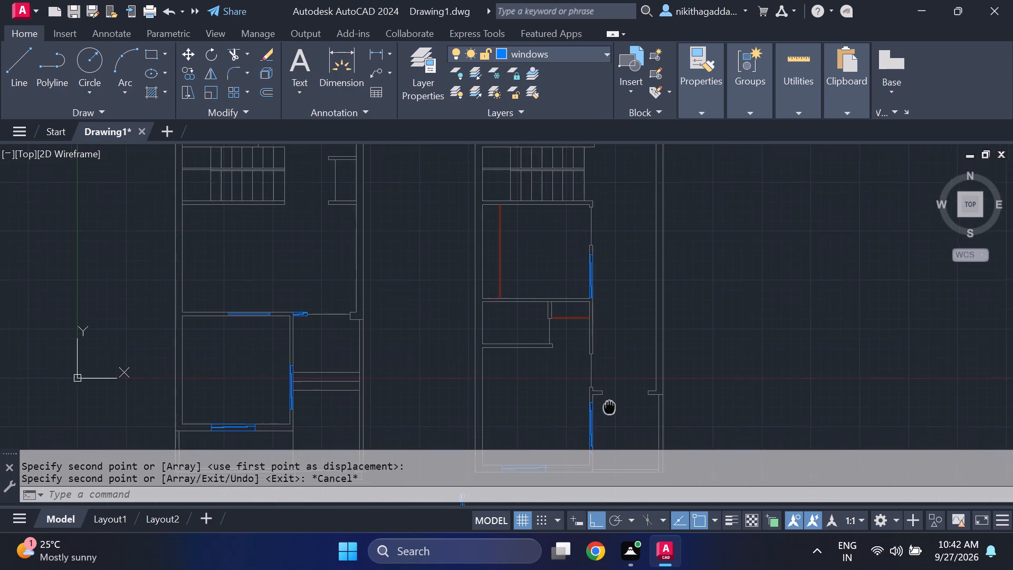
middle_click_drag(607, 396, 595, 350)
scroll(592, 338, "up", 2)
key("l")
key("Return")
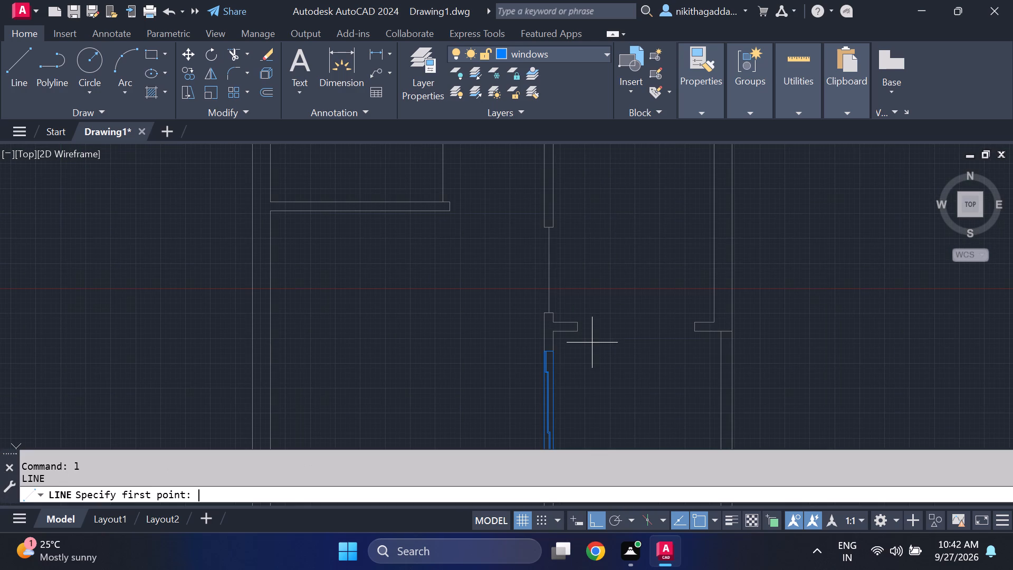
scroll(597, 353, "up", 2)
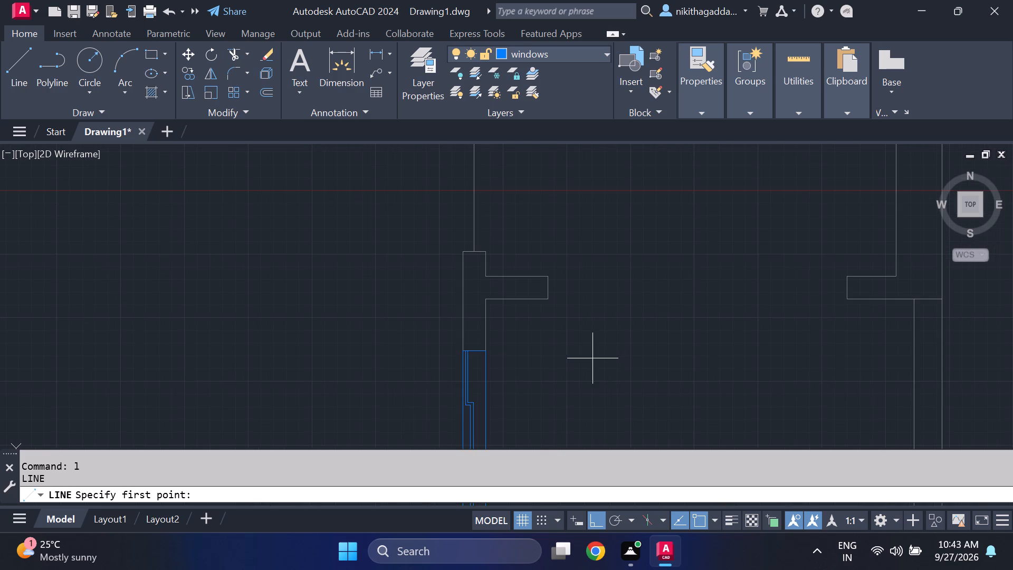
scroll(592, 358, "up", 1)
middle_click_drag(642, 269, 541, 293)
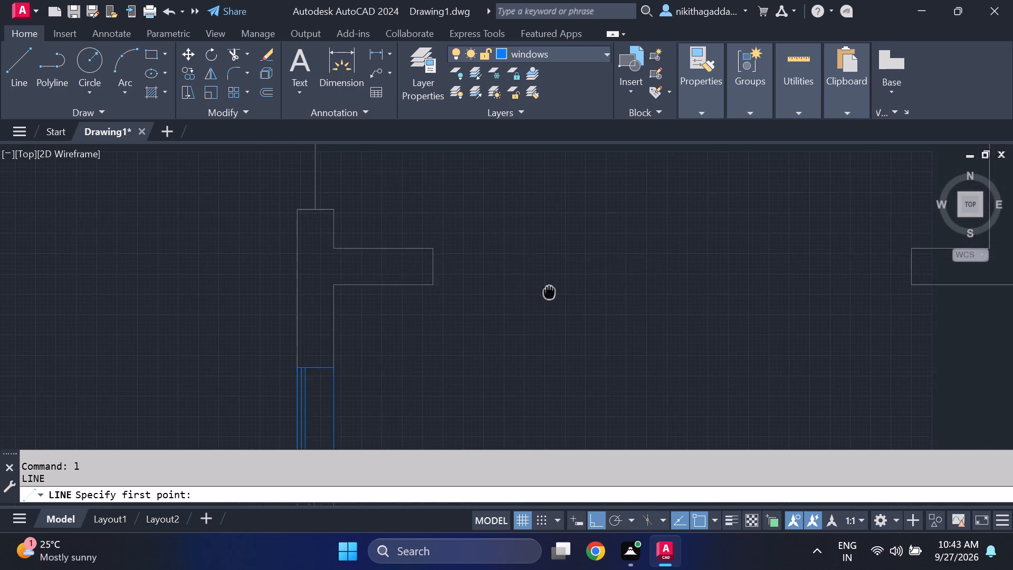
middle_click_drag(541, 293, 274, 344)
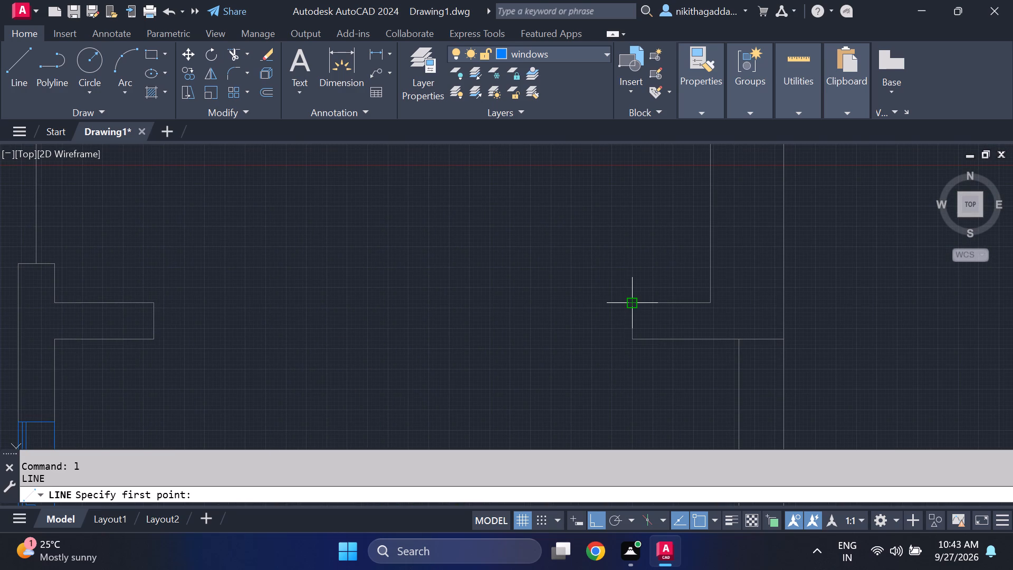
left_click(632, 306)
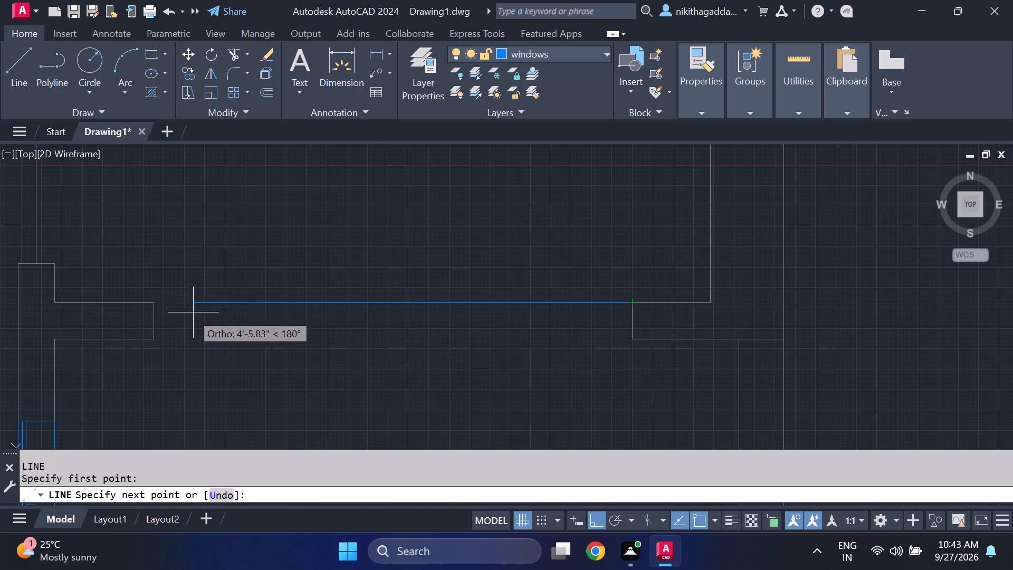
left_click(402, 307)
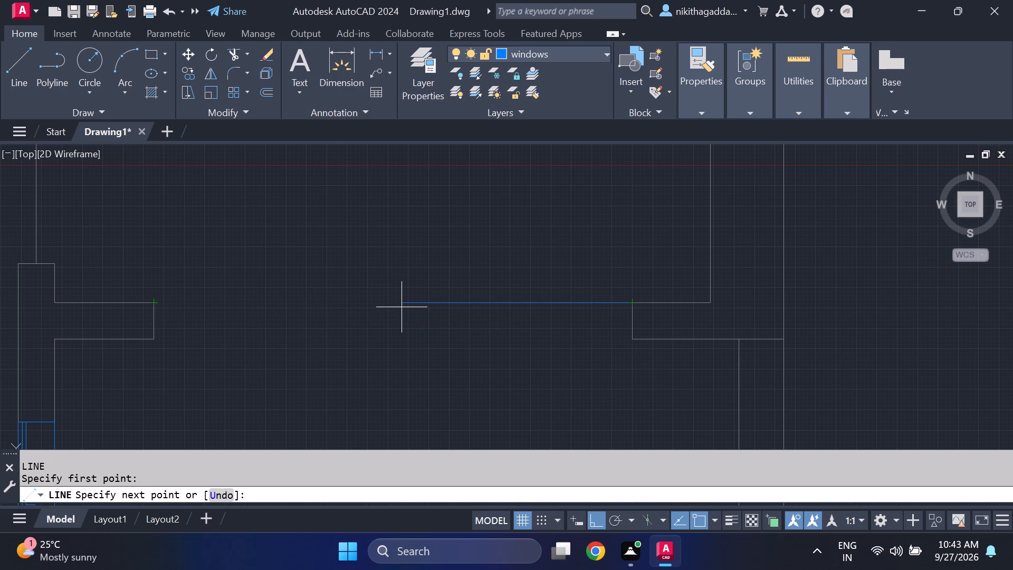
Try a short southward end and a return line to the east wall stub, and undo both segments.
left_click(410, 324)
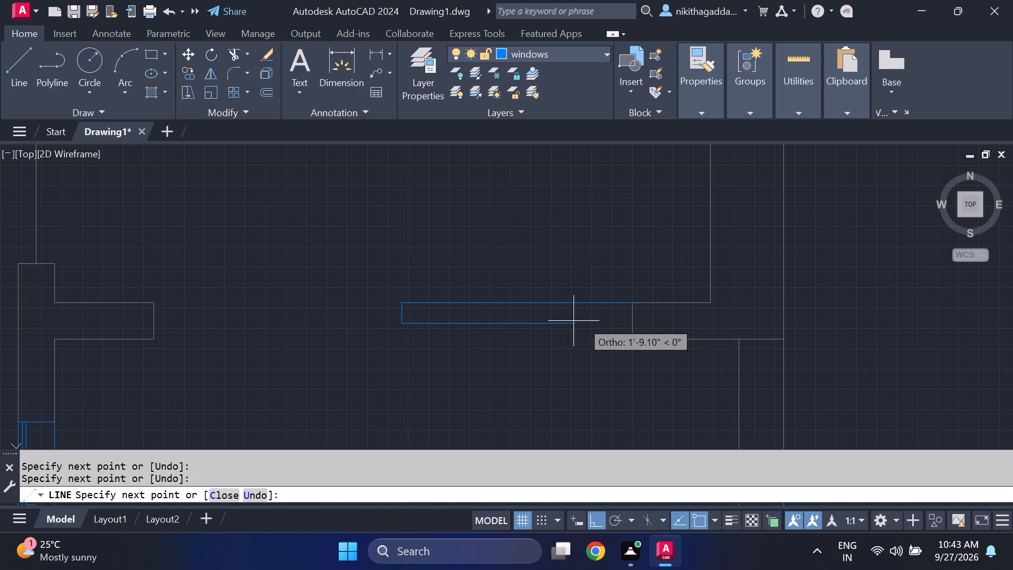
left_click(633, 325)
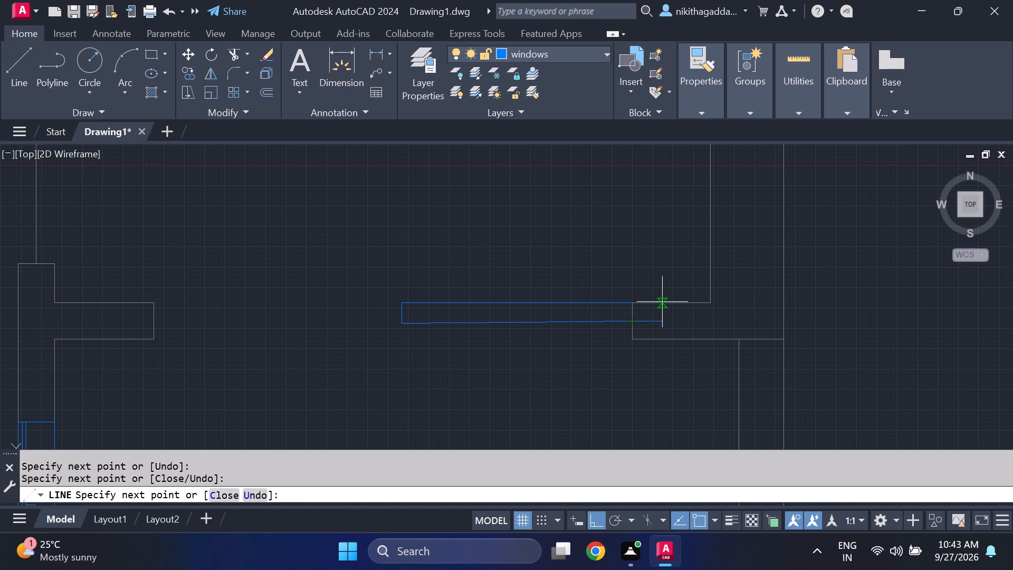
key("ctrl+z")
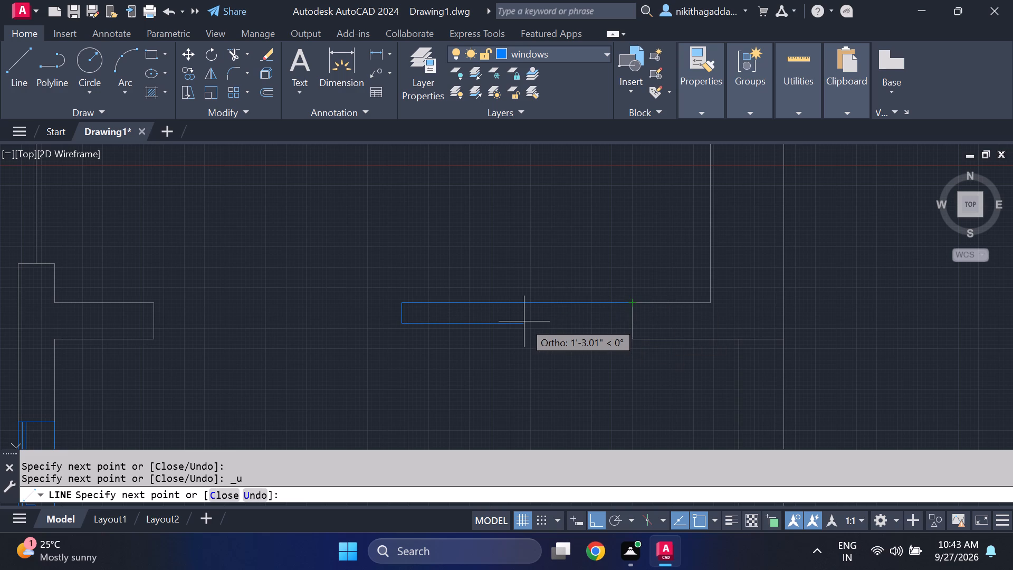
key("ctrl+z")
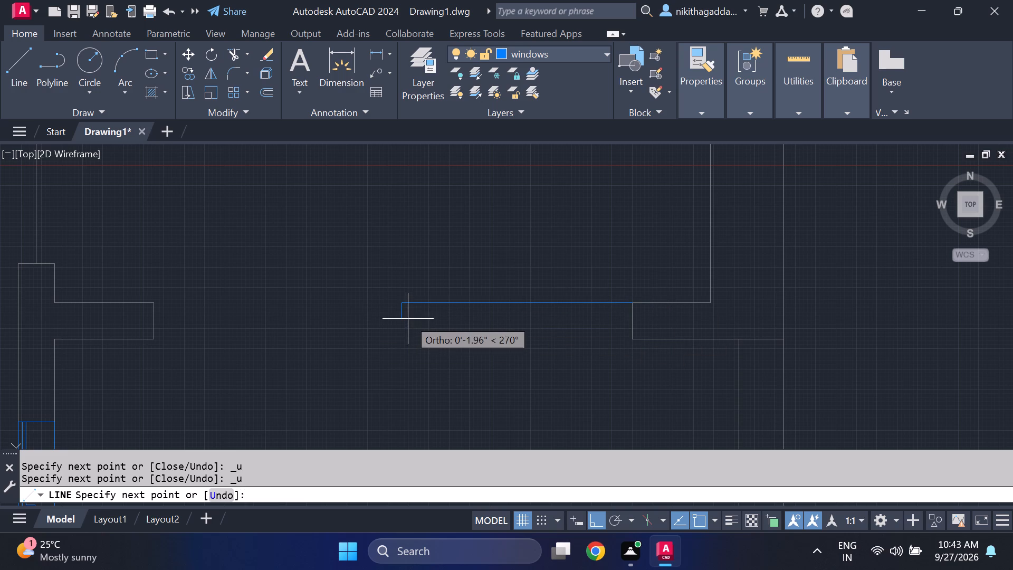
Complete the thin panel with an end about 2" deep and a parallel line back to the east wall stub.
left_click(405, 317)
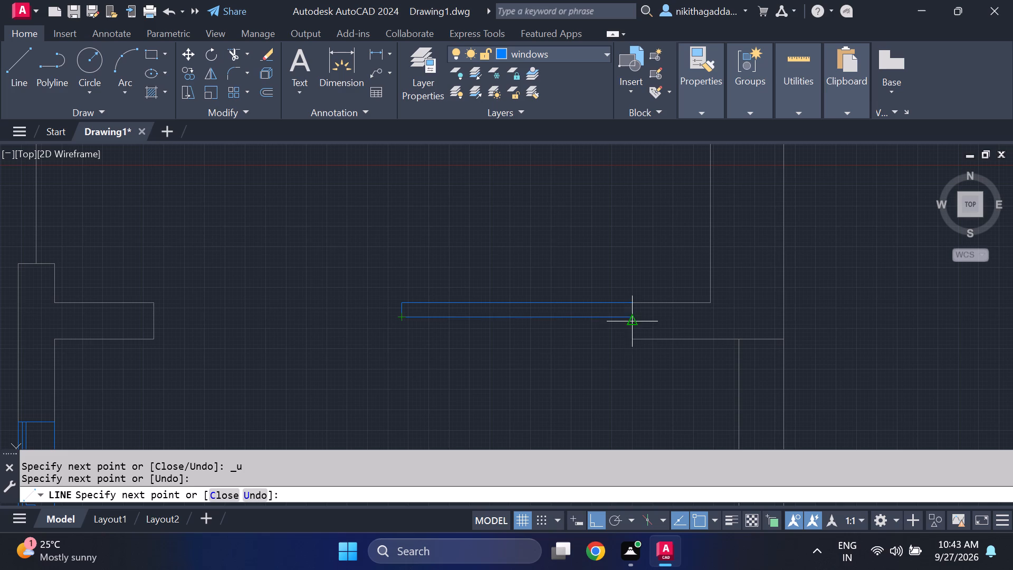
left_click(633, 318)
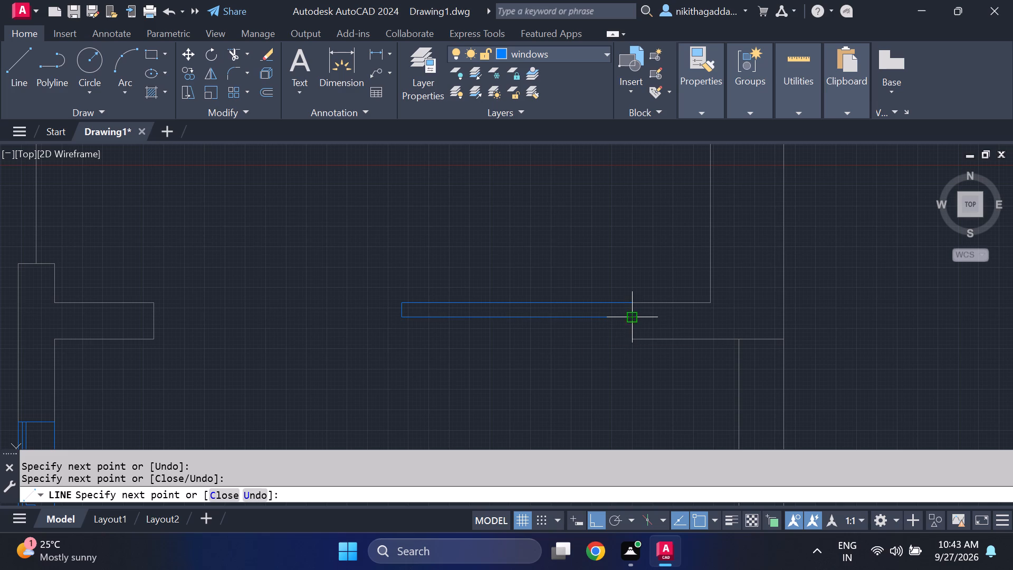
key("Escape")
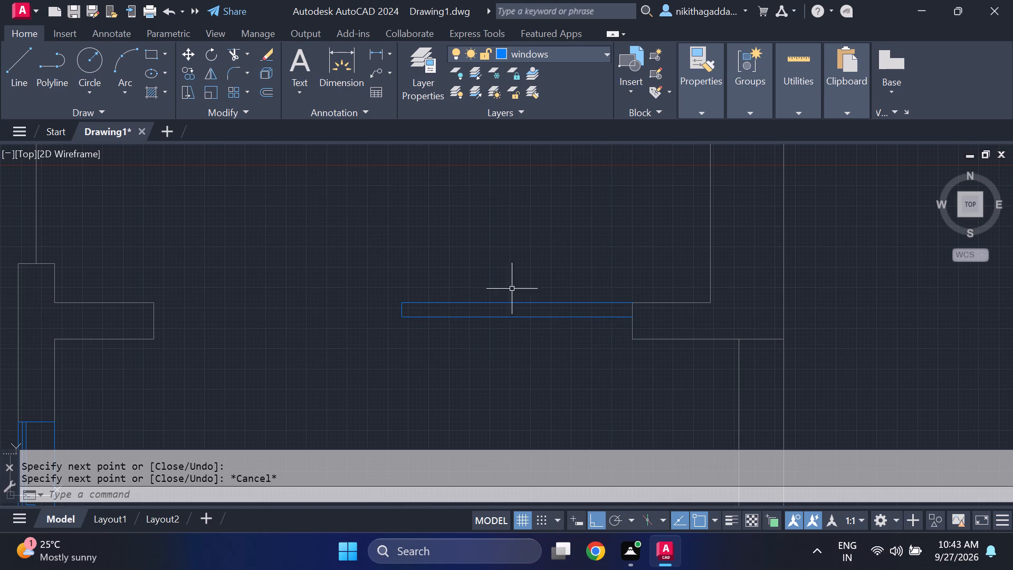
Mirror the thin panel in the east plan's southeast opening across a vertical line just west of it, keeping the original.
left_click(565, 277)
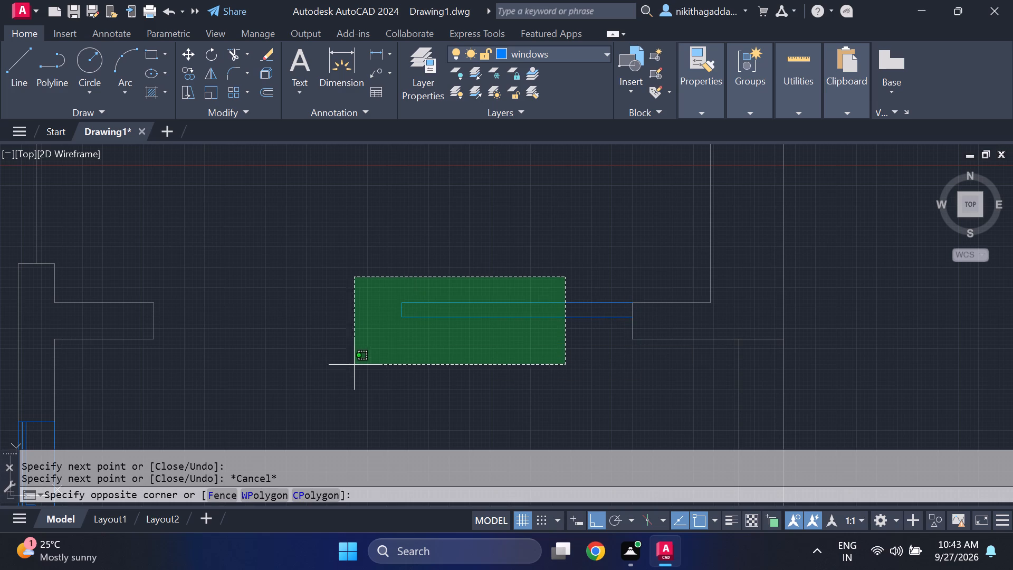
left_click(346, 366)
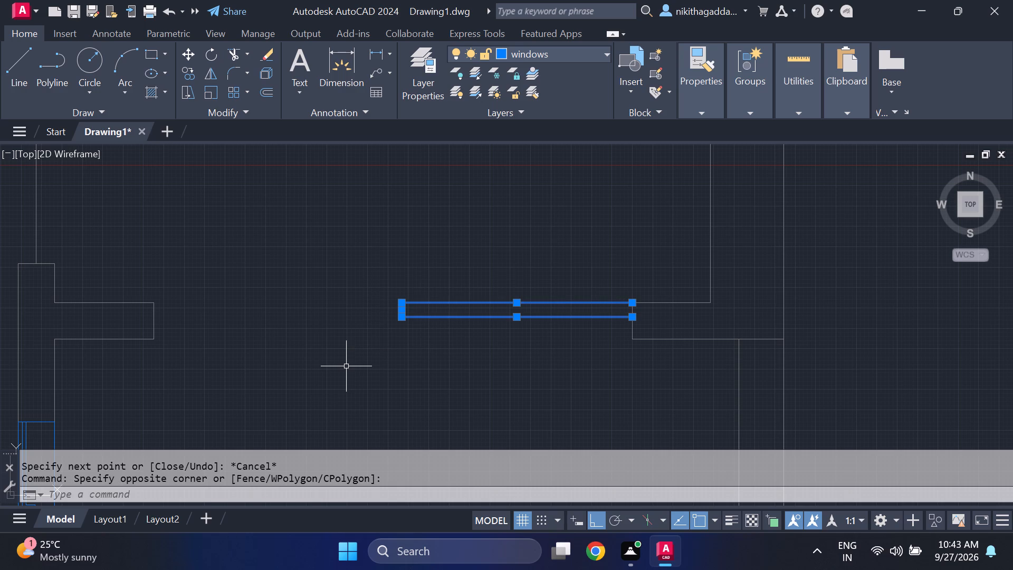
type("mi")
key("Return")
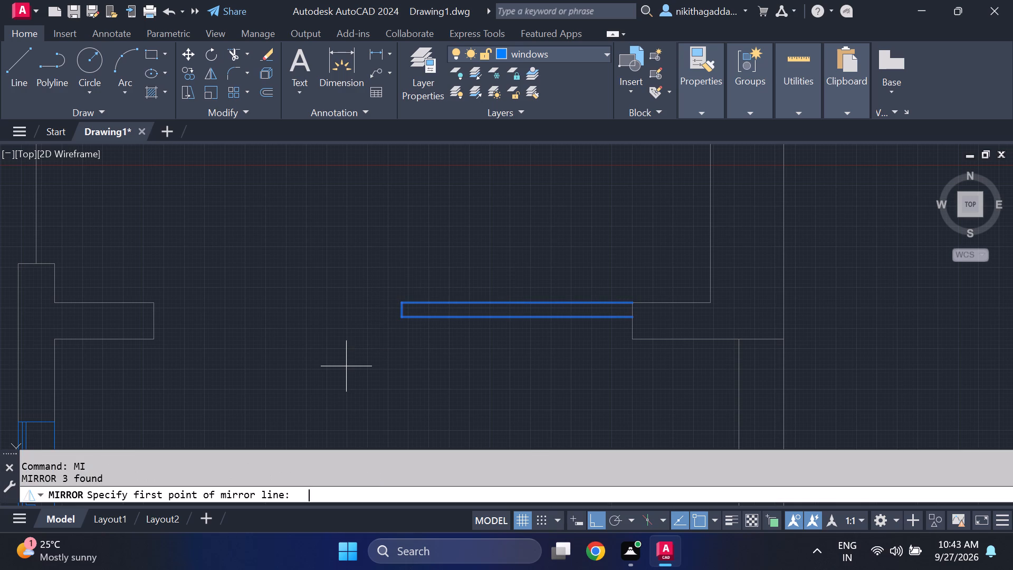
left_click(370, 274)
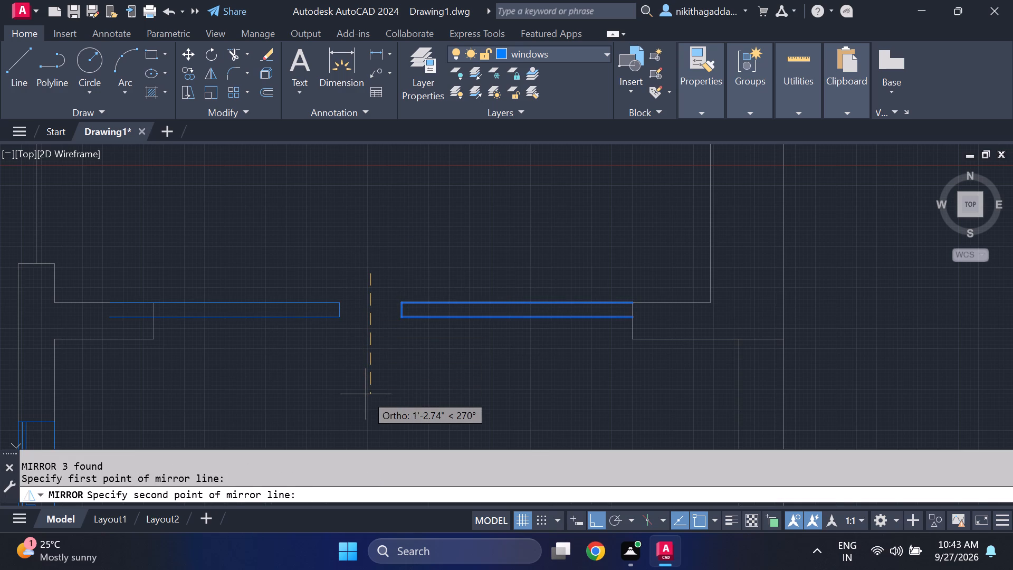
left_click(366, 394)
type("no")
key("Return")
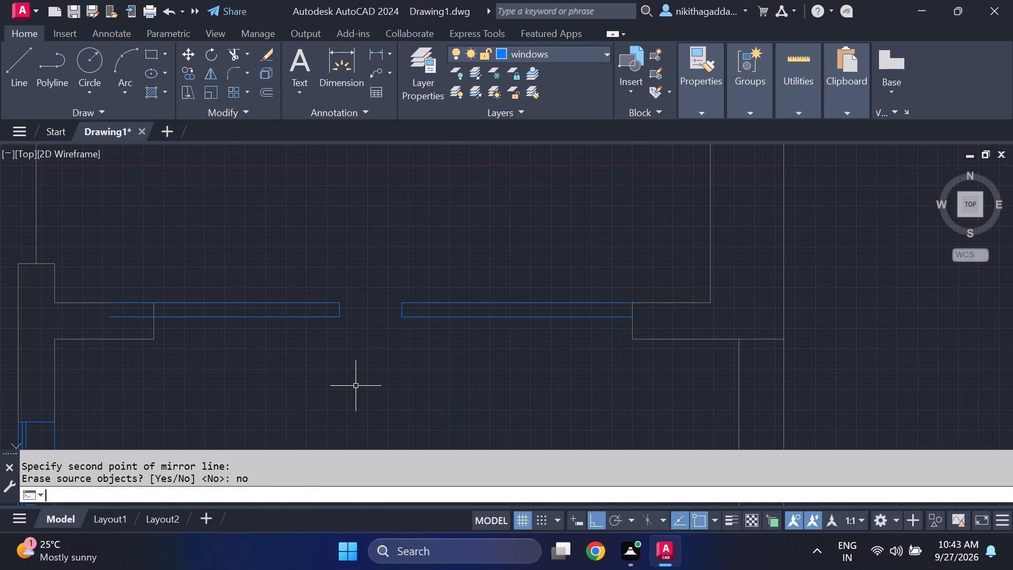
Move the mirrored panel so its northeast corner meets the original panel's southwest corner, with Ortho off.
left_click(340, 273)
left_click(222, 384)
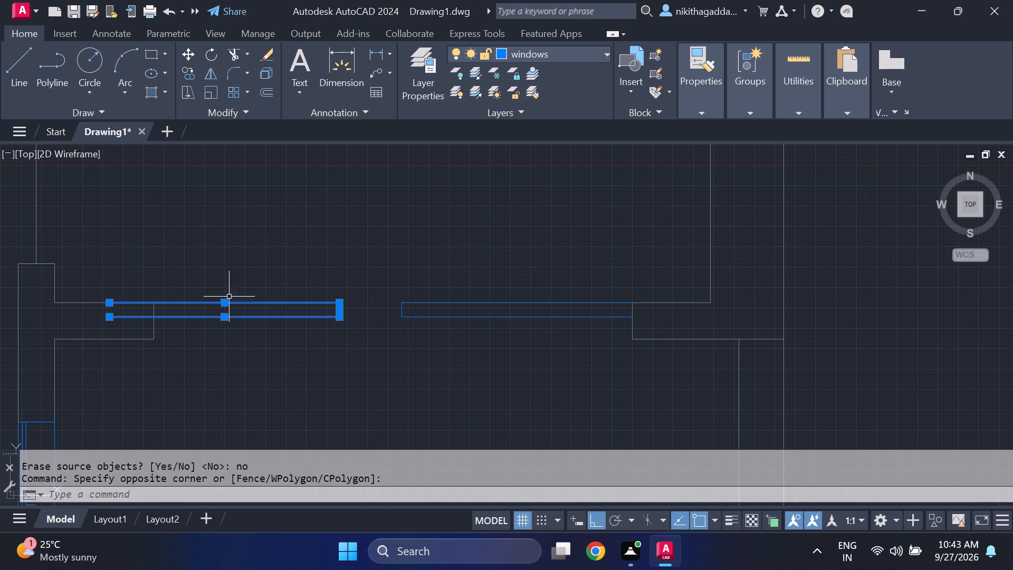
key("m")
key("Return")
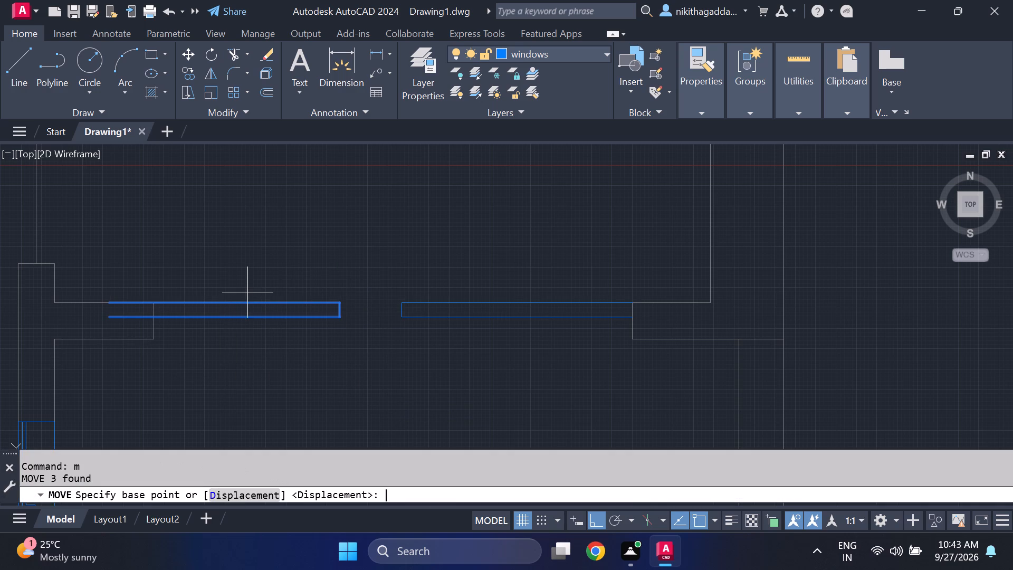
left_click(340, 305)
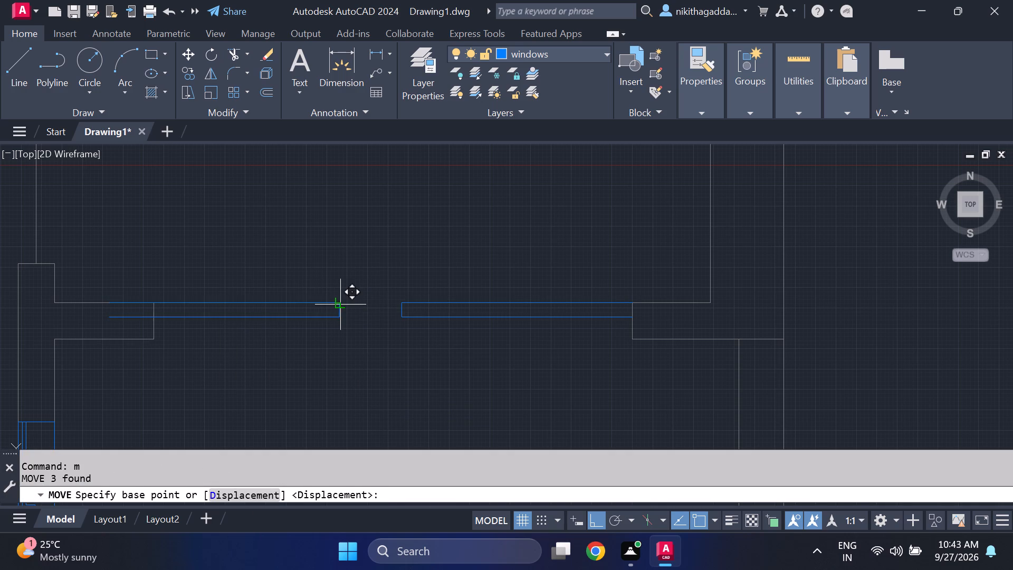
key("F8")
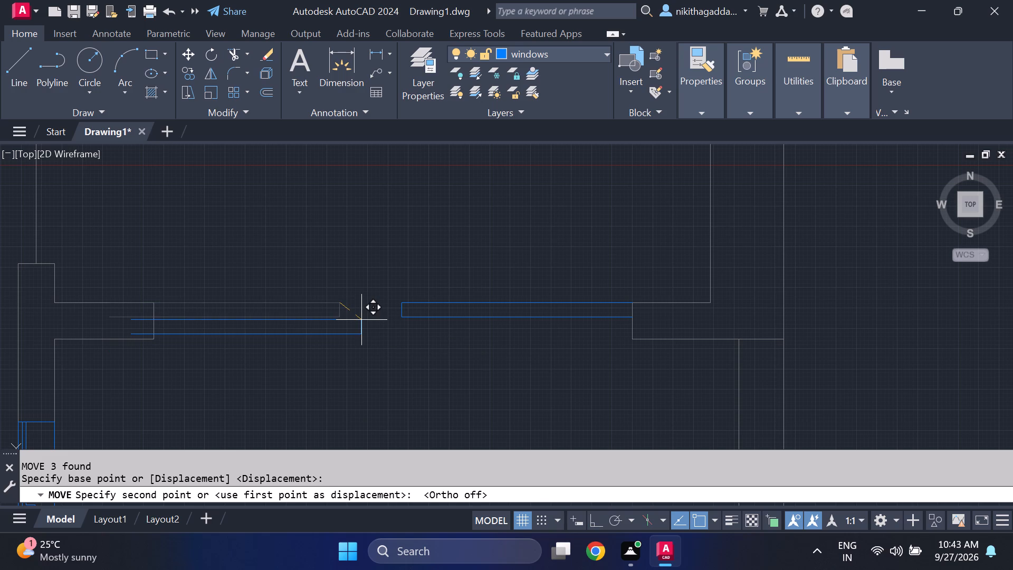
left_click(397, 320)
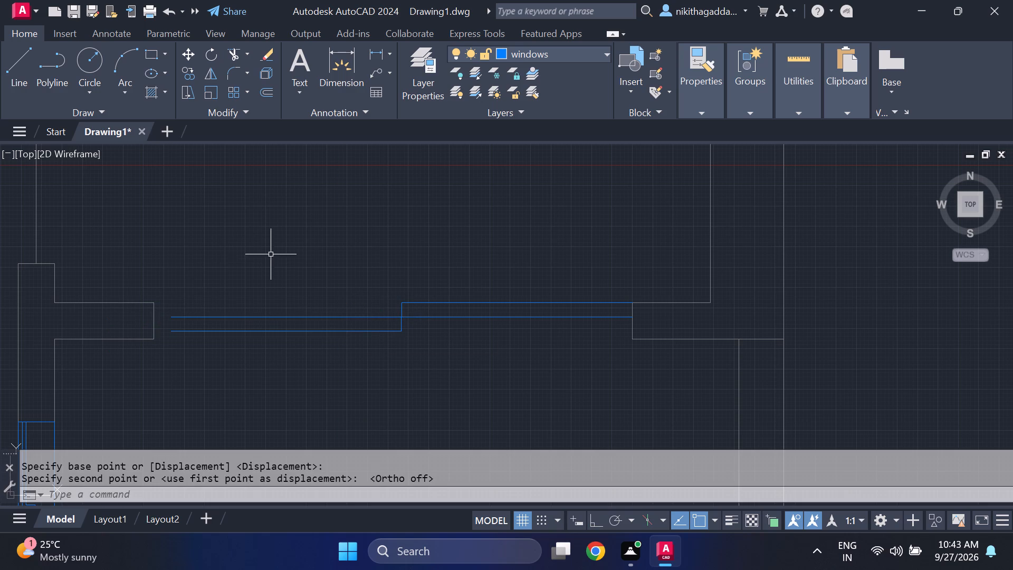
Extend the mirrored panel's two long lines westward to the west wall stub of the opening.
type("ex")
key("Return")
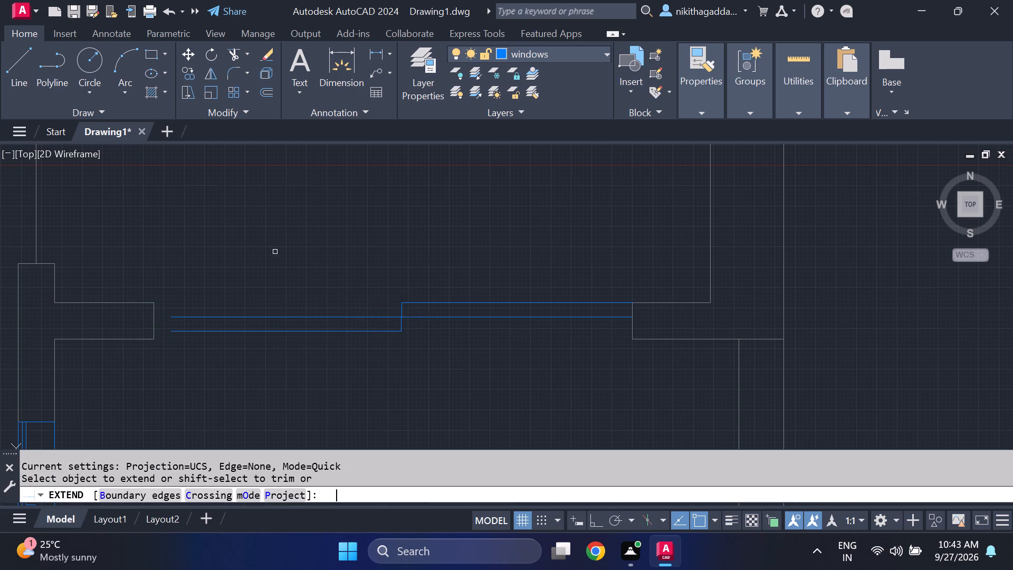
left_click(228, 319)
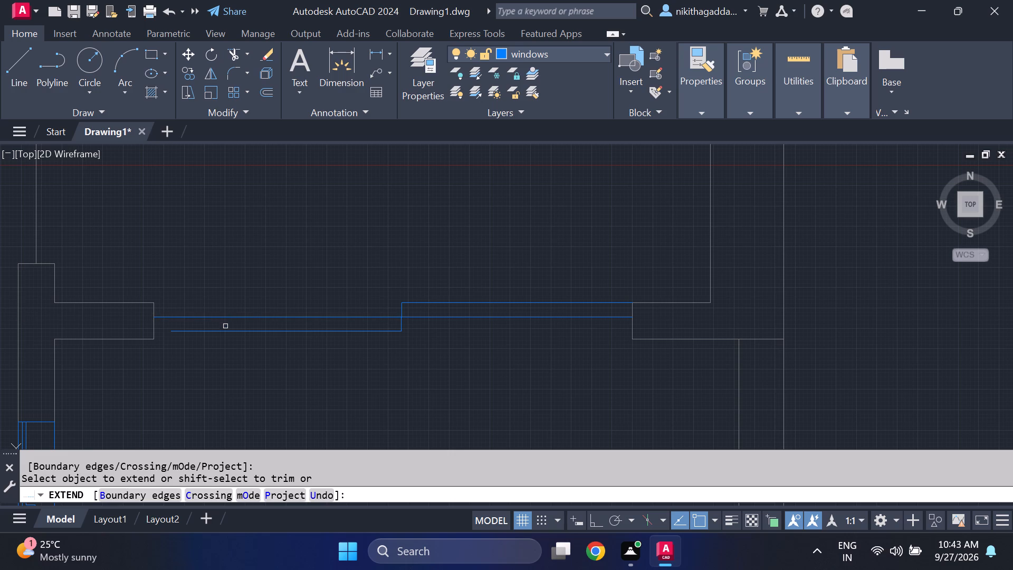
left_click(224, 331)
scroll(328, 298, "down", 1)
scroll(402, 347, "down", 3)
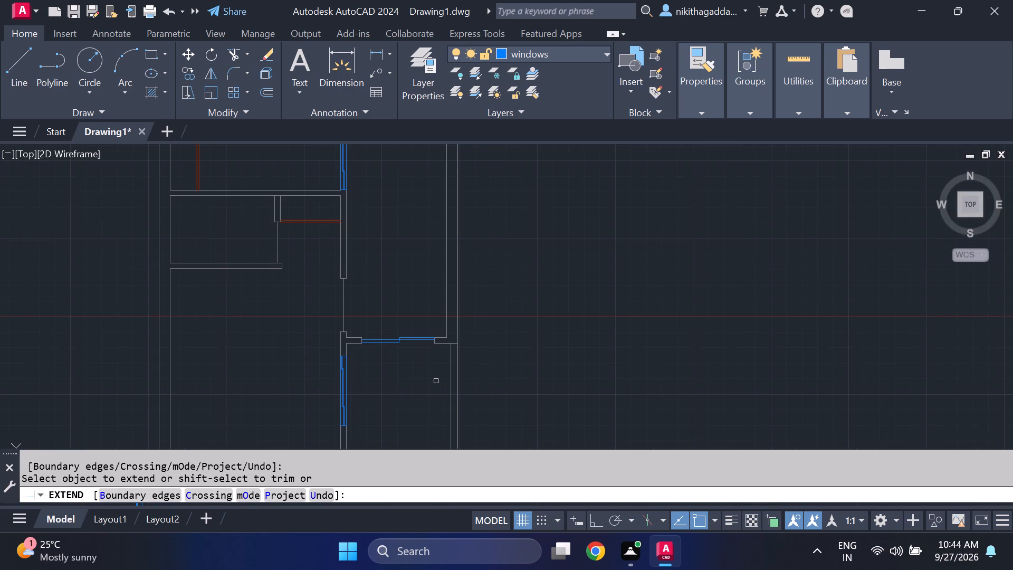
key("Escape")
Delete the loose vertical window copy lying south of the east plan's southwest corner.
scroll(429, 375, "down", 3)
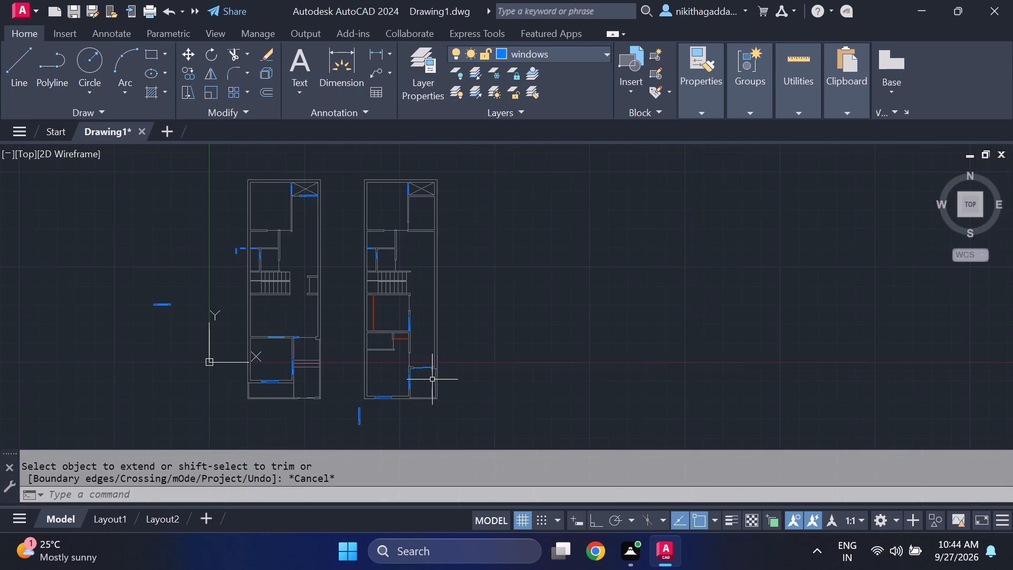
scroll(464, 378, "up", 1)
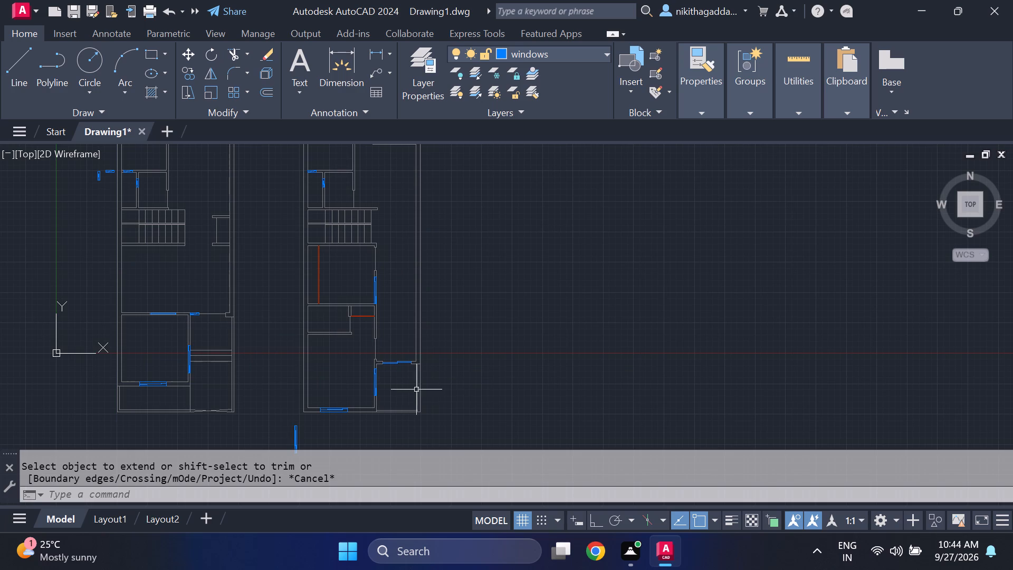
scroll(322, 392, "up", 1)
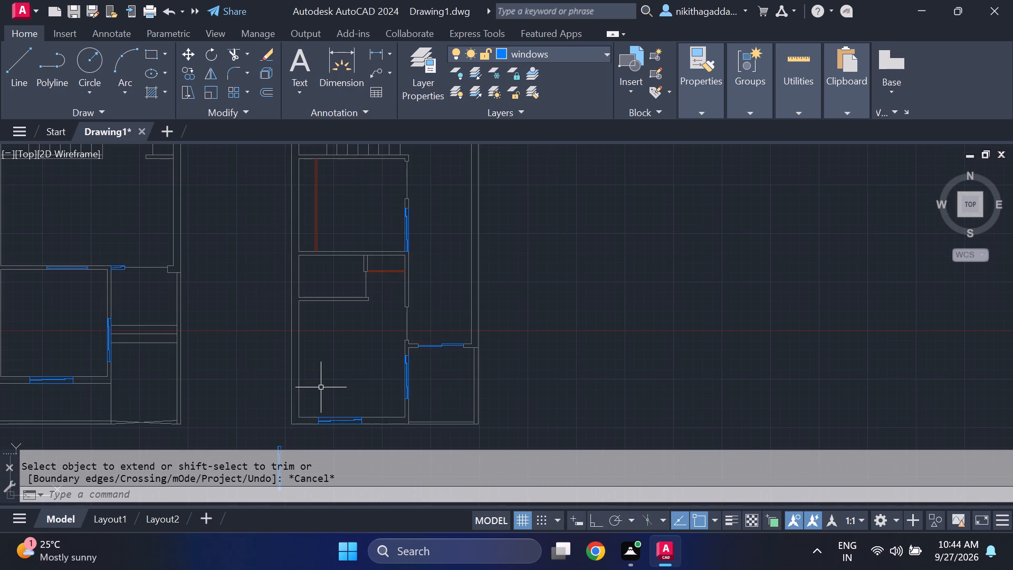
middle_click_drag(341, 320, 336, 286)
scroll(316, 386, "up", 1)
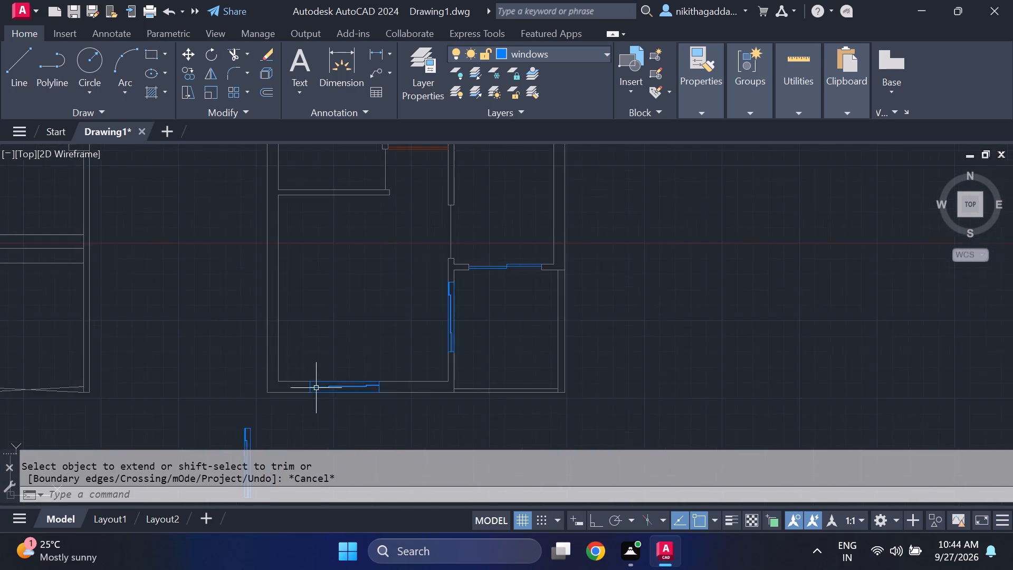
scroll(316, 389, "up", 1)
scroll(214, 385, "down", 2)
middle_click_drag(284, 373, 625, 307)
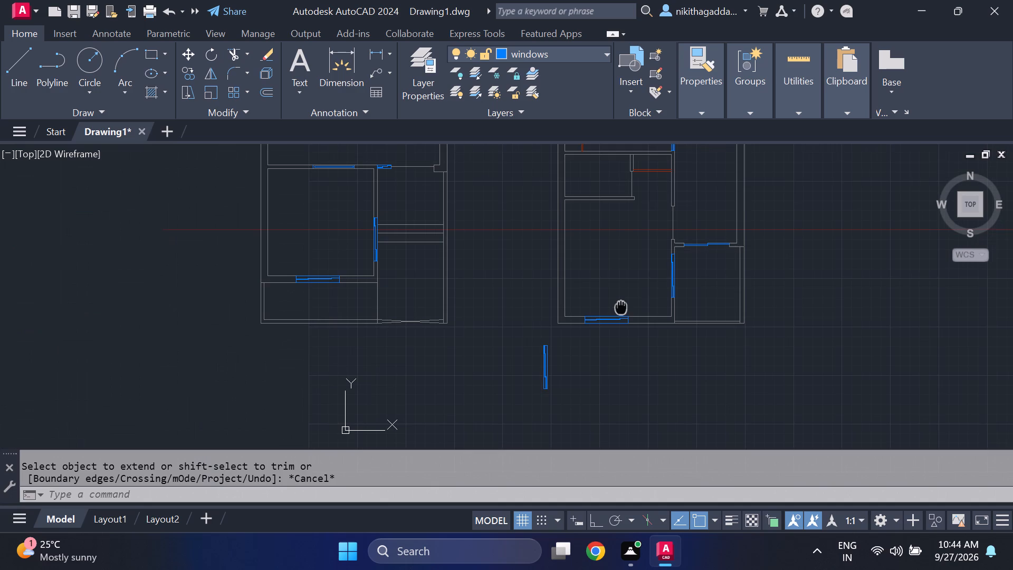
middle_click_drag(625, 307, 624, 308)
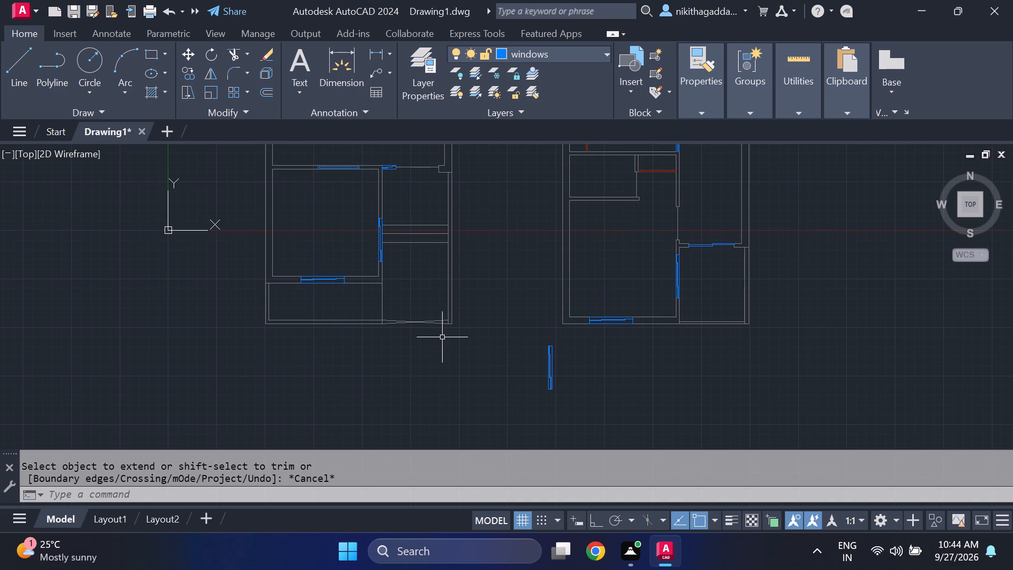
left_click(579, 350)
left_click(442, 404)
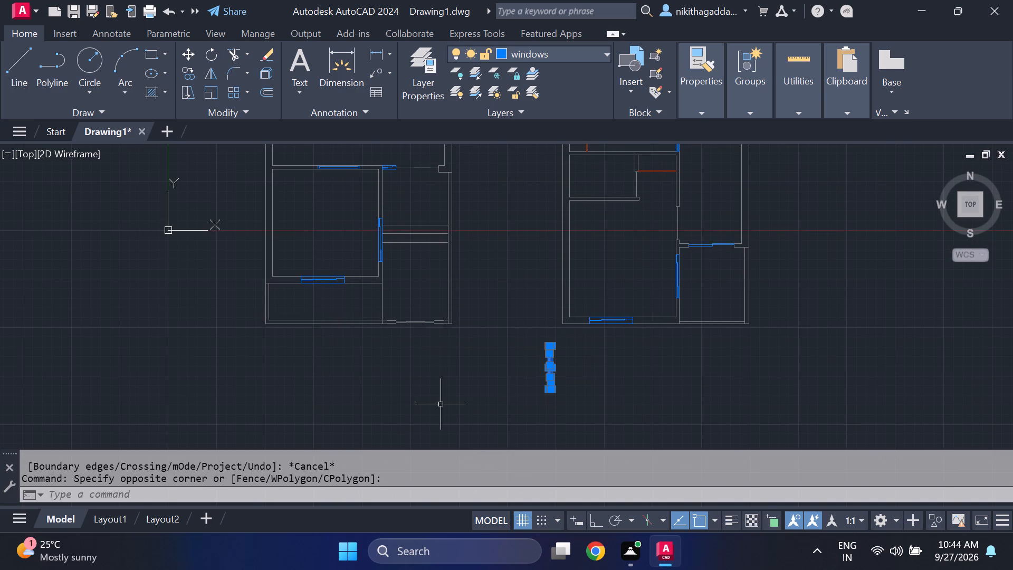
key("Delete")
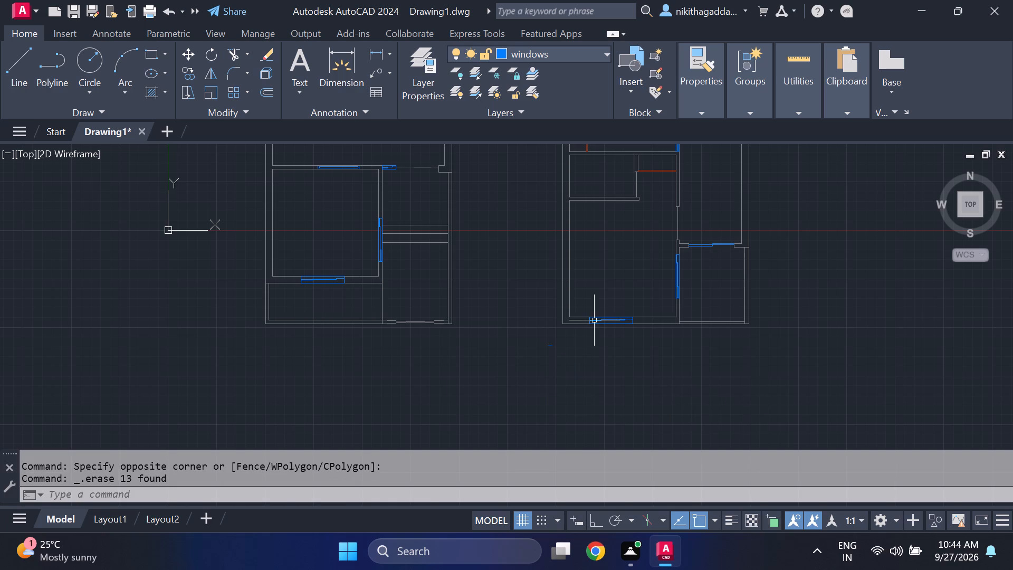
Delete the short leftover line just south of the east plan's southwest corner.
left_click(578, 336)
left_click_drag(521, 344, 514, 350)
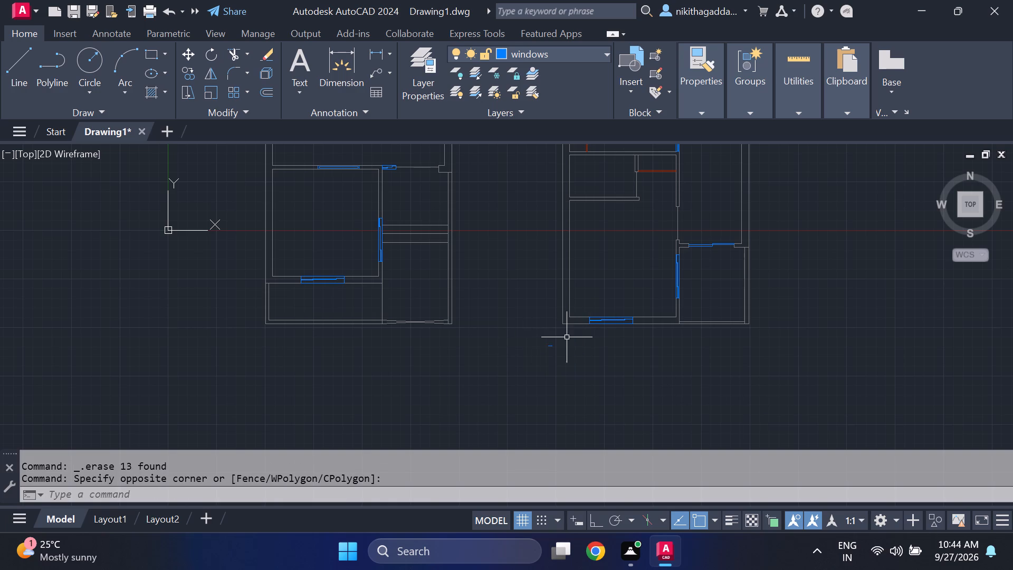
left_click(567, 338)
left_click(501, 369)
key("Delete")
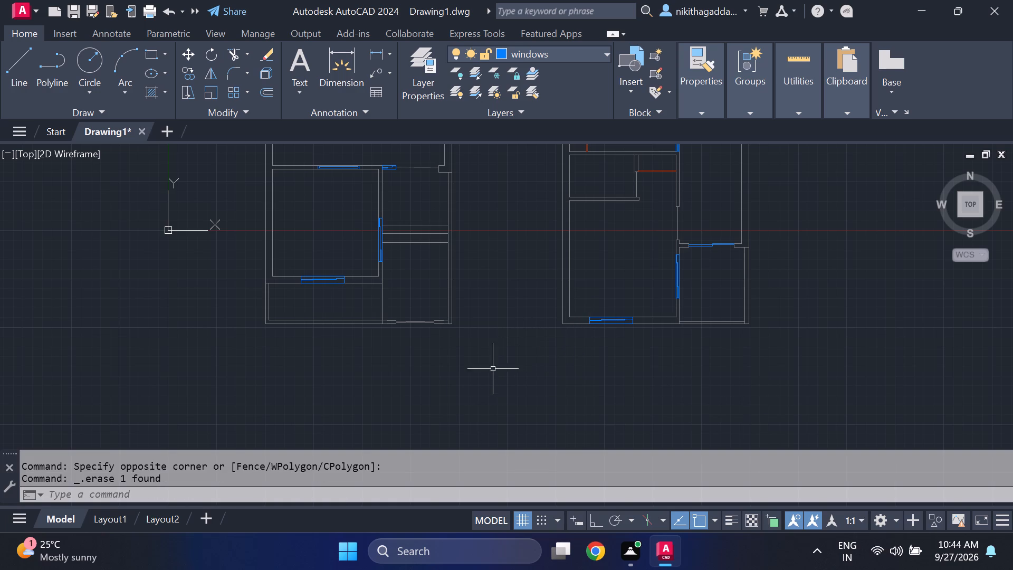
Delete the loose horizontal window copy lying well west of the west plan.
middle_click_drag(472, 352, 546, 359)
scroll(455, 321, "down", 2)
left_click(337, 217)
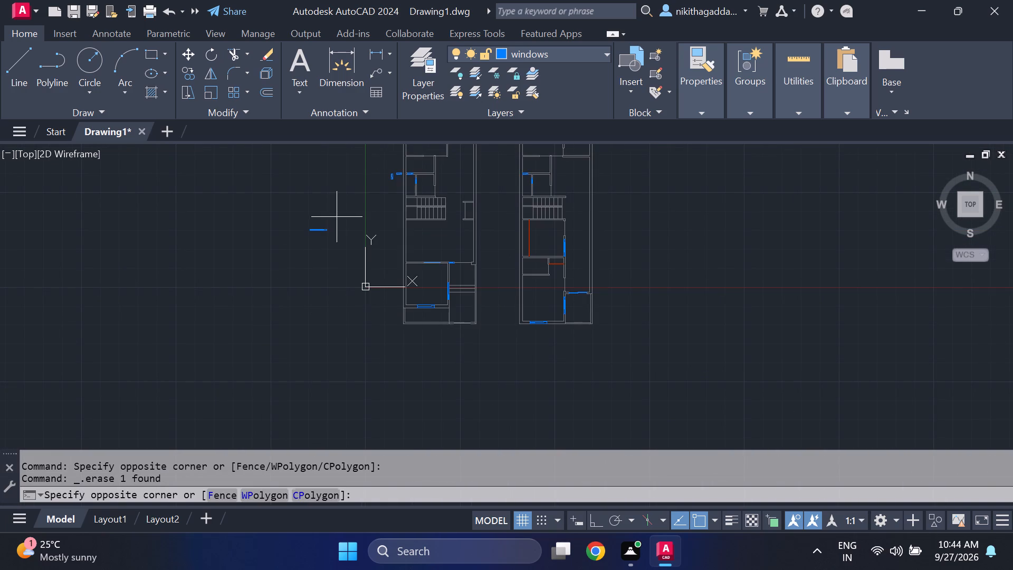
left_click(288, 270)
key("Delete")
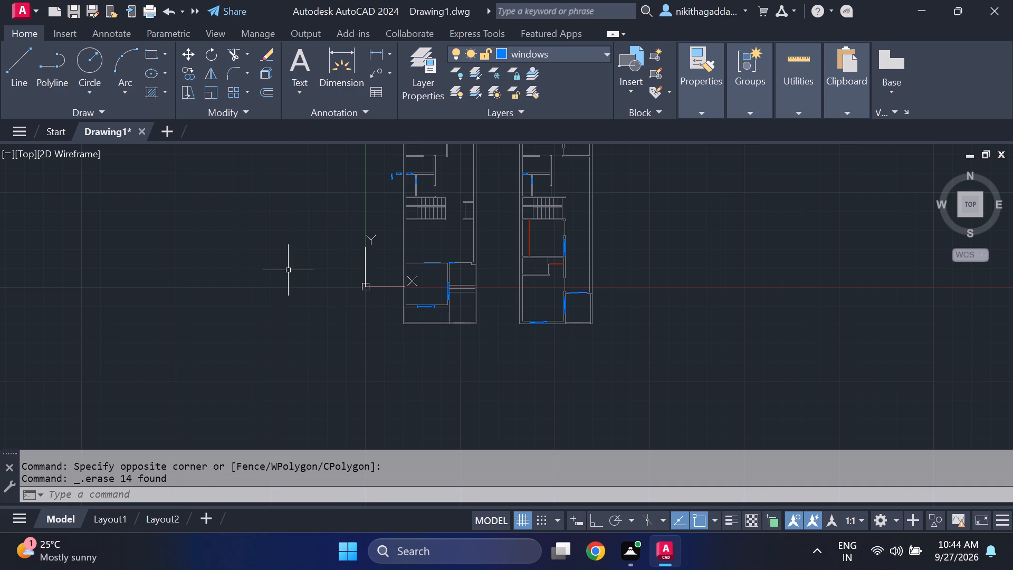
Delete the two loose stepped window copies just outside the west plan's west wall, including their leftover end line.
middle_click_drag(280, 192, 264, 267)
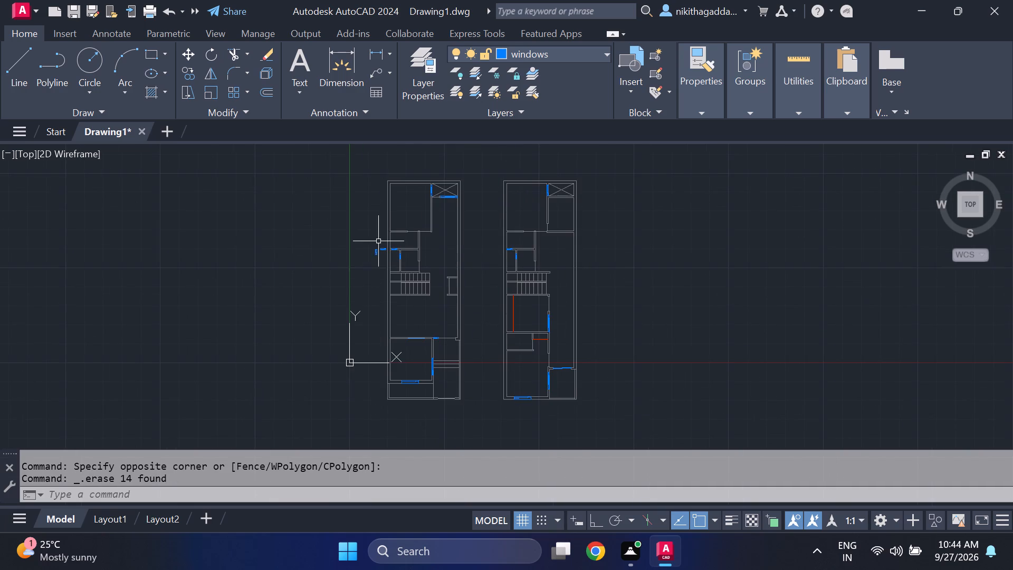
scroll(378, 241, "up", 5)
left_click(428, 241)
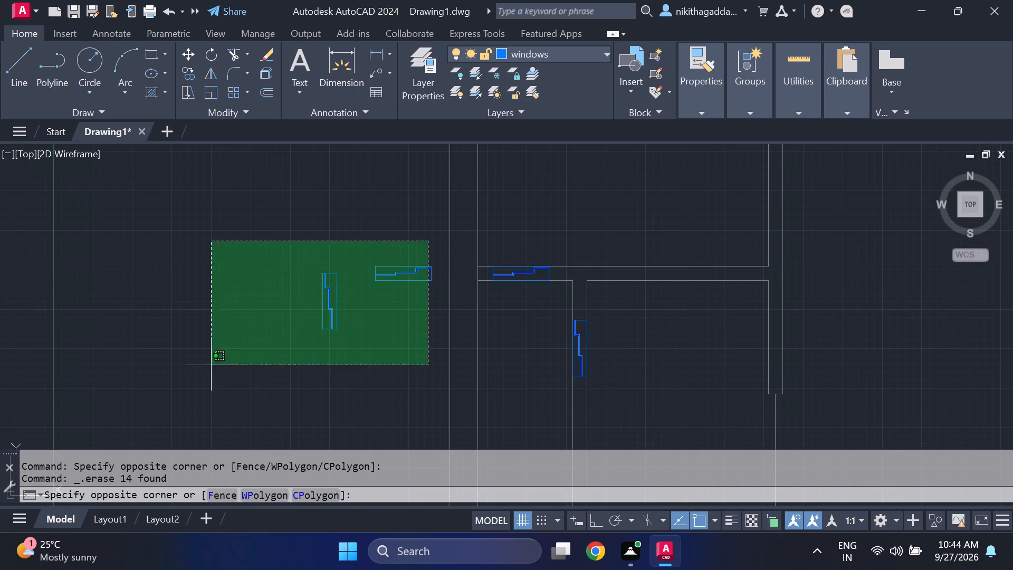
left_click(211, 366)
key("Delete")
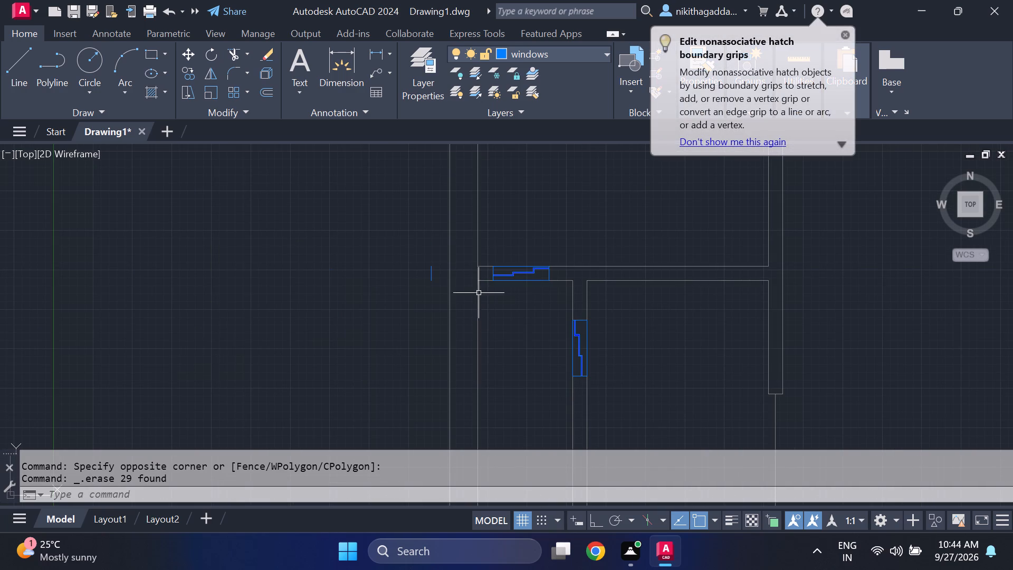
left_click(441, 263)
left_click(419, 300)
key("Delete")
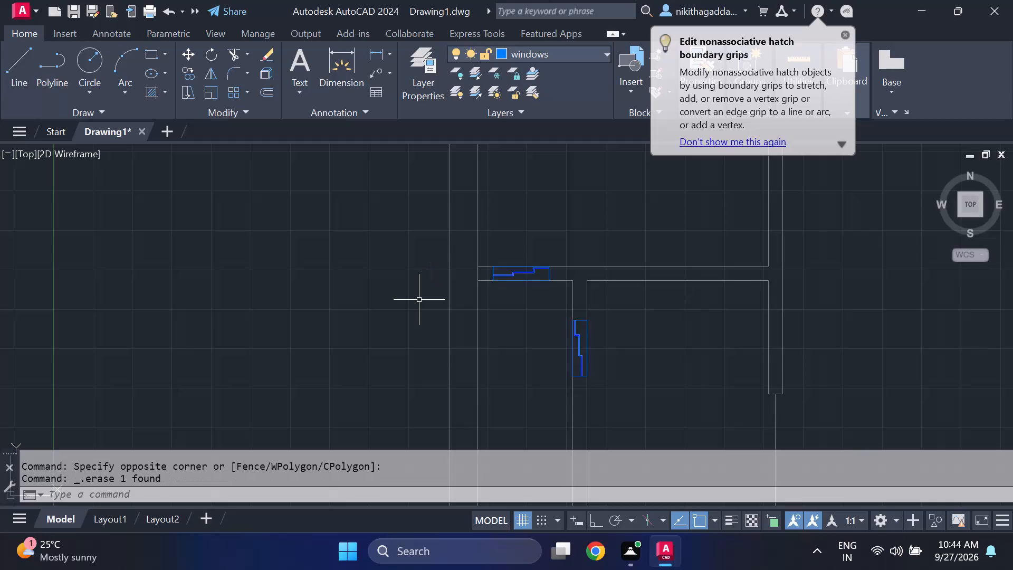
Look over both floor plans to check the placed windows and opening panels.
scroll(413, 297, "down", 3)
scroll(371, 324, "down", 2)
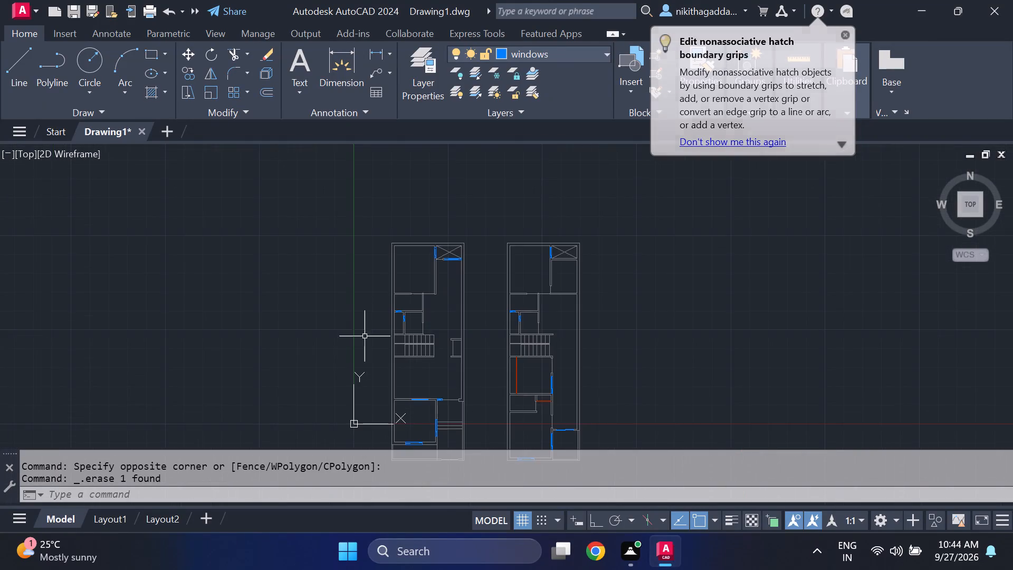
scroll(327, 340, "up", 1)
middle_click_drag(369, 345, 367, 345)
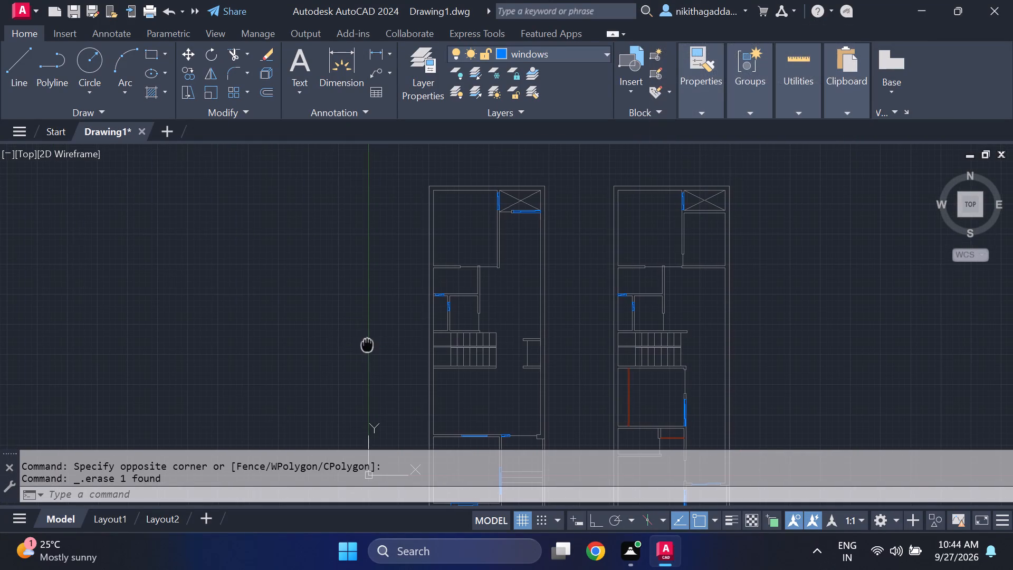
middle_click_drag(367, 345, 283, 198)
middle_click_drag(304, 259, 285, 239)
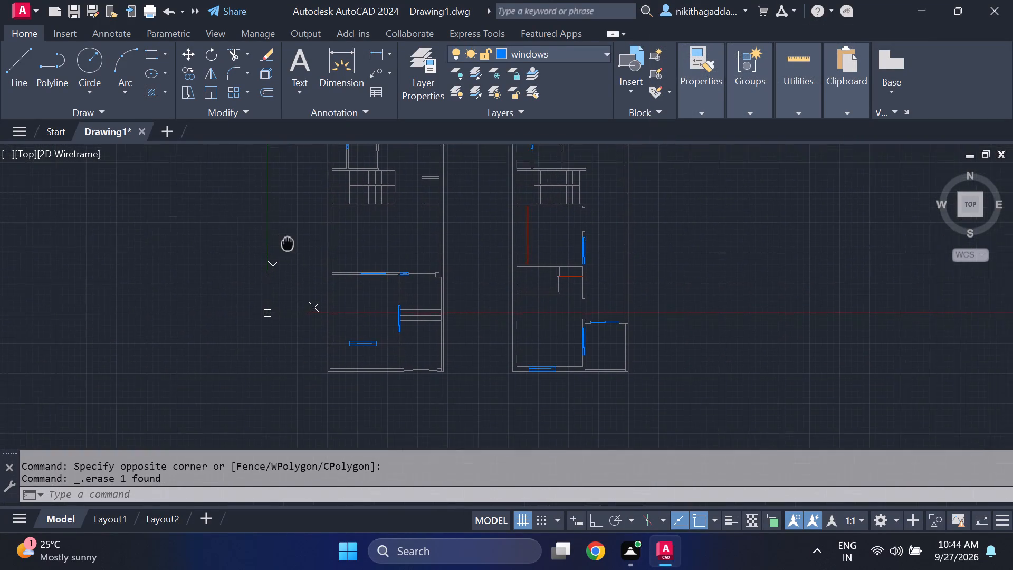
middle_click_drag(285, 239, 245, 228)
middle_click_drag(424, 241, 260, 326)
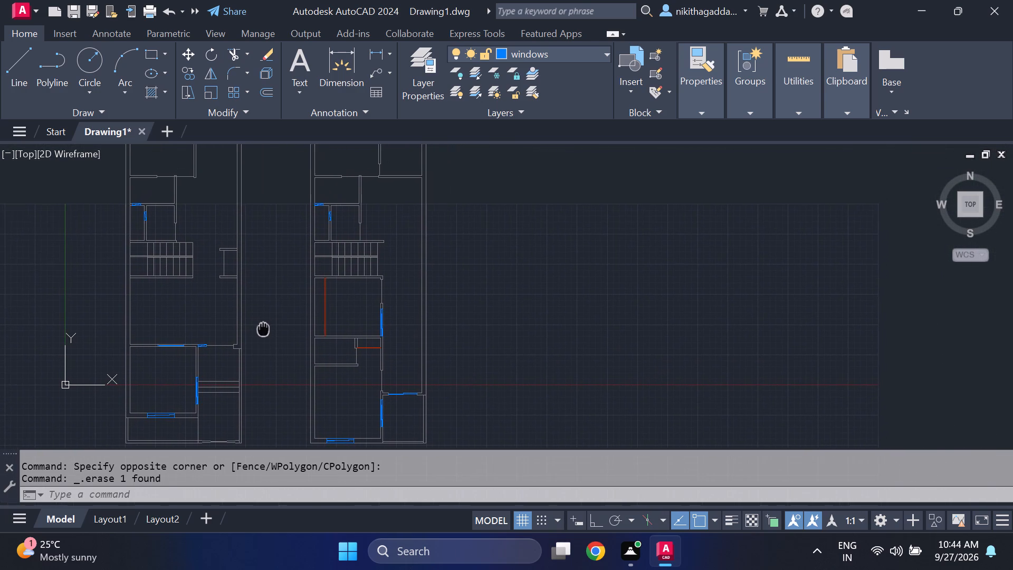
middle_click_drag(260, 326, 202, 386)
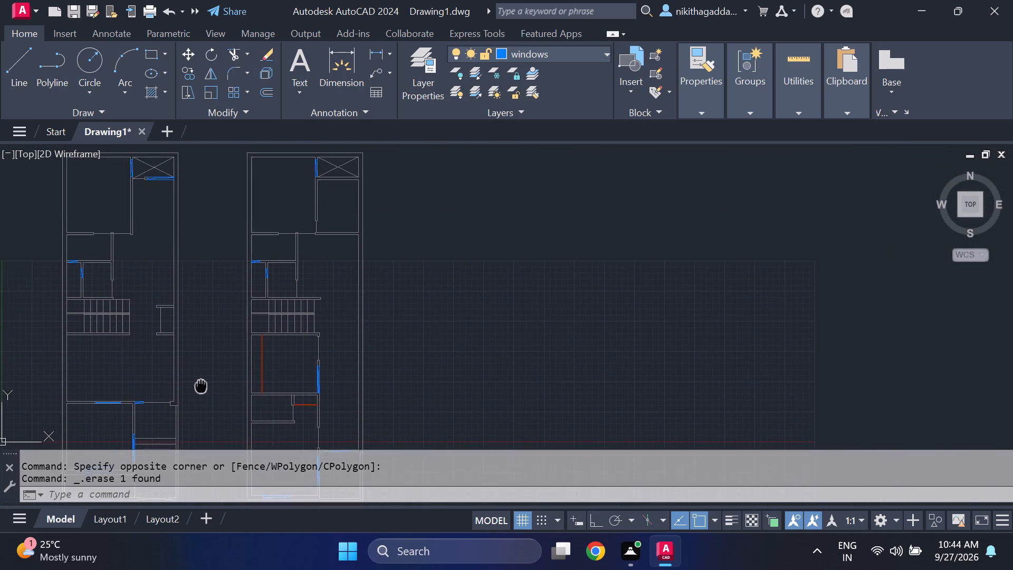
middle_click_drag(202, 386, 201, 382)
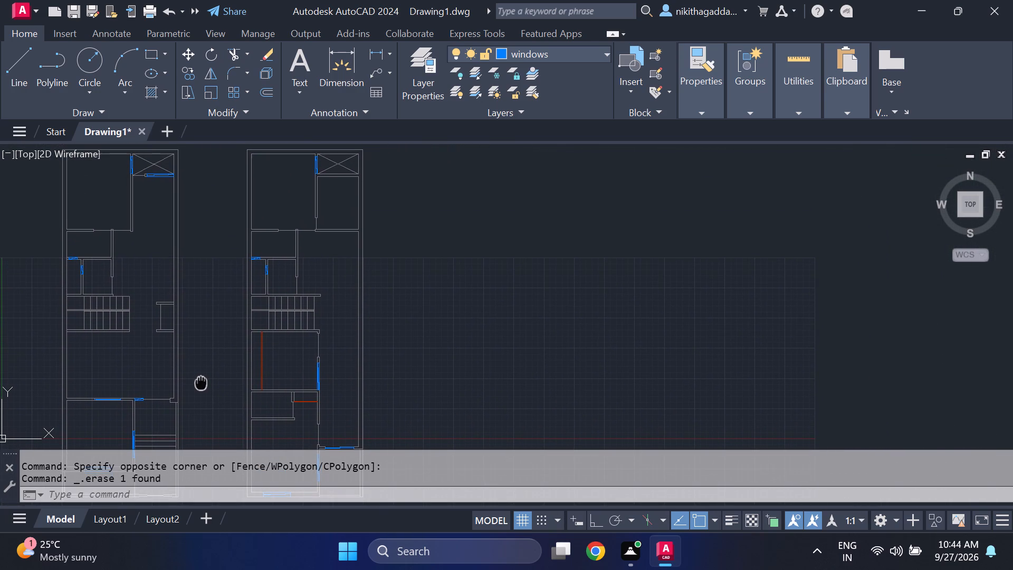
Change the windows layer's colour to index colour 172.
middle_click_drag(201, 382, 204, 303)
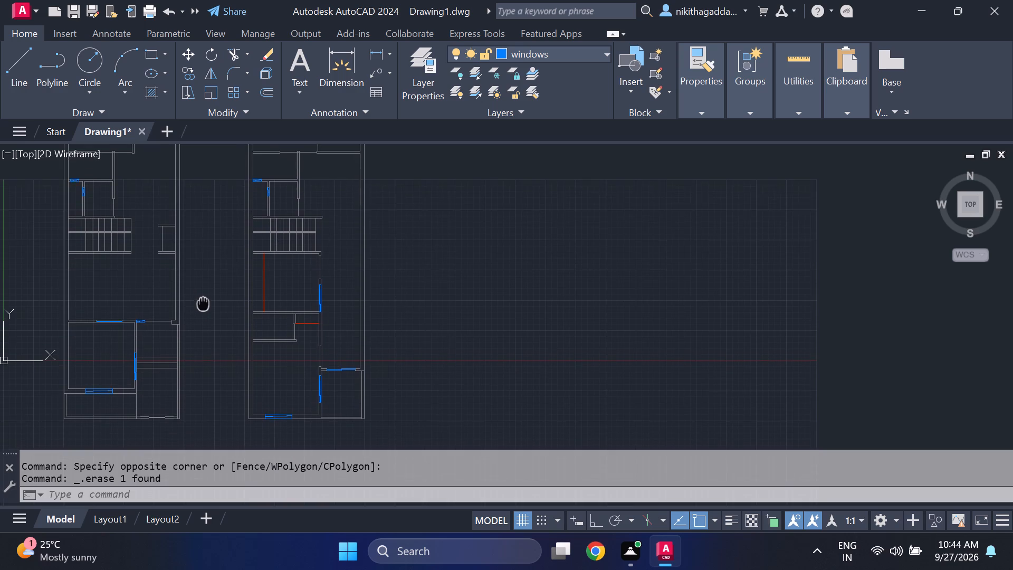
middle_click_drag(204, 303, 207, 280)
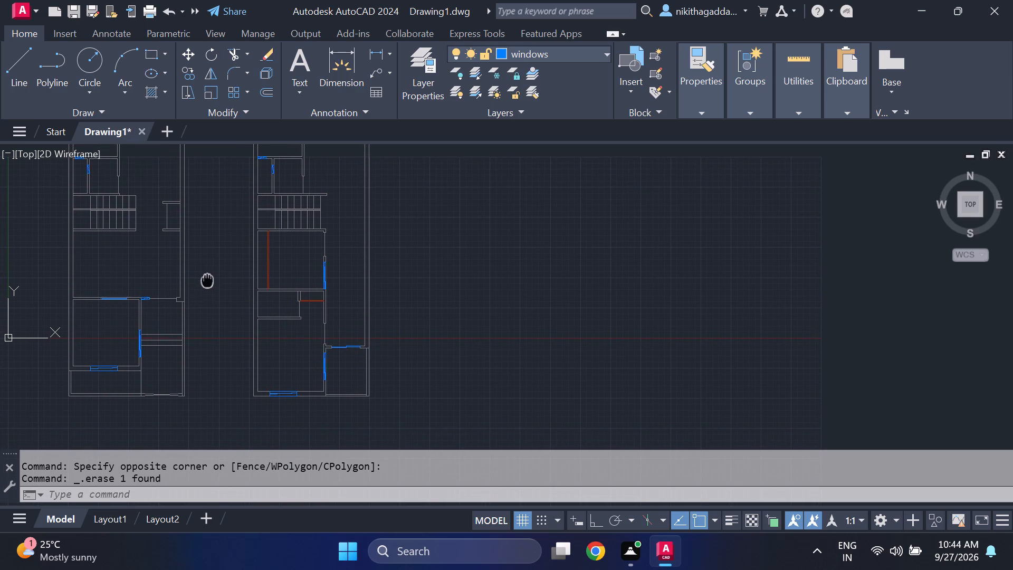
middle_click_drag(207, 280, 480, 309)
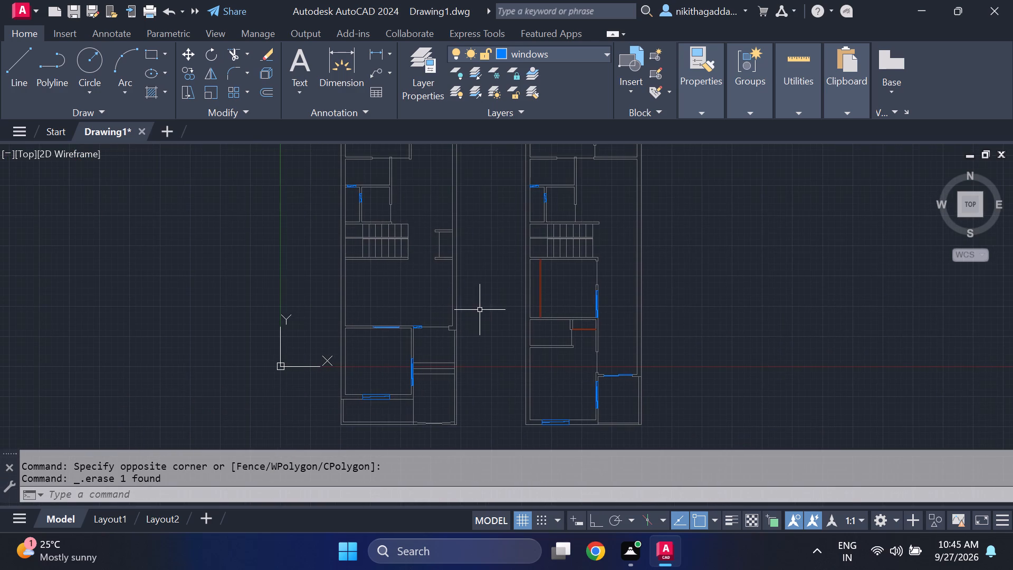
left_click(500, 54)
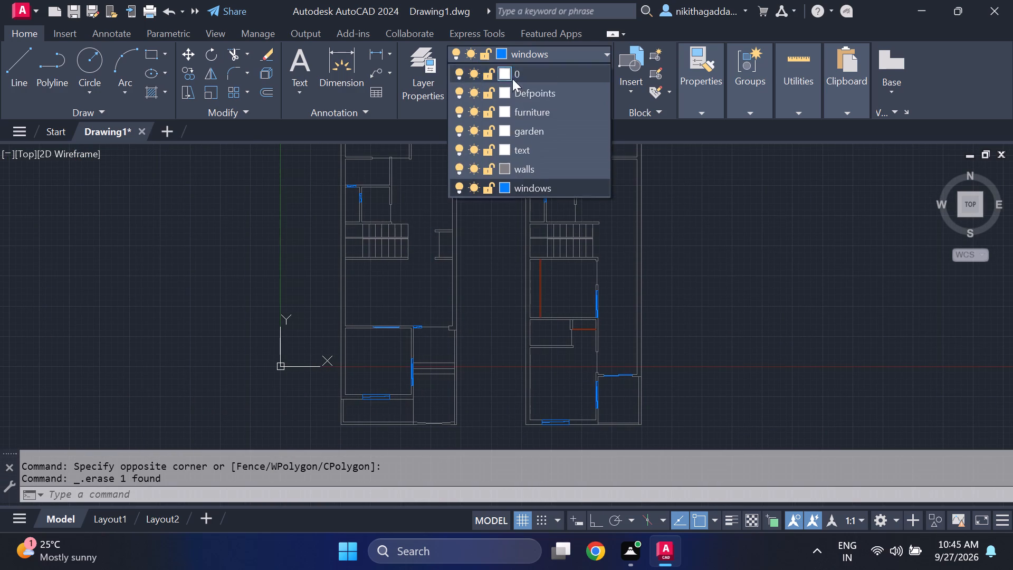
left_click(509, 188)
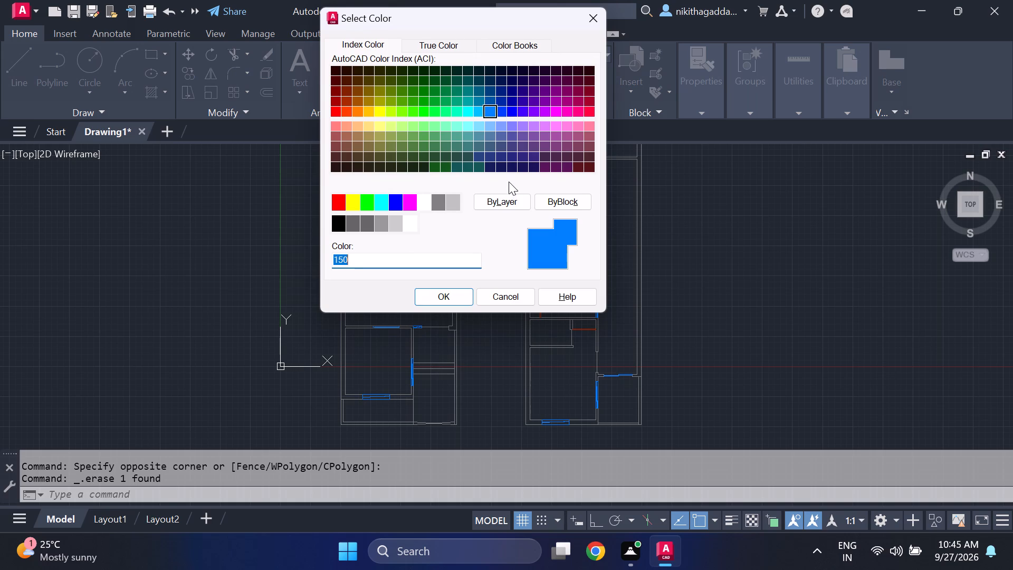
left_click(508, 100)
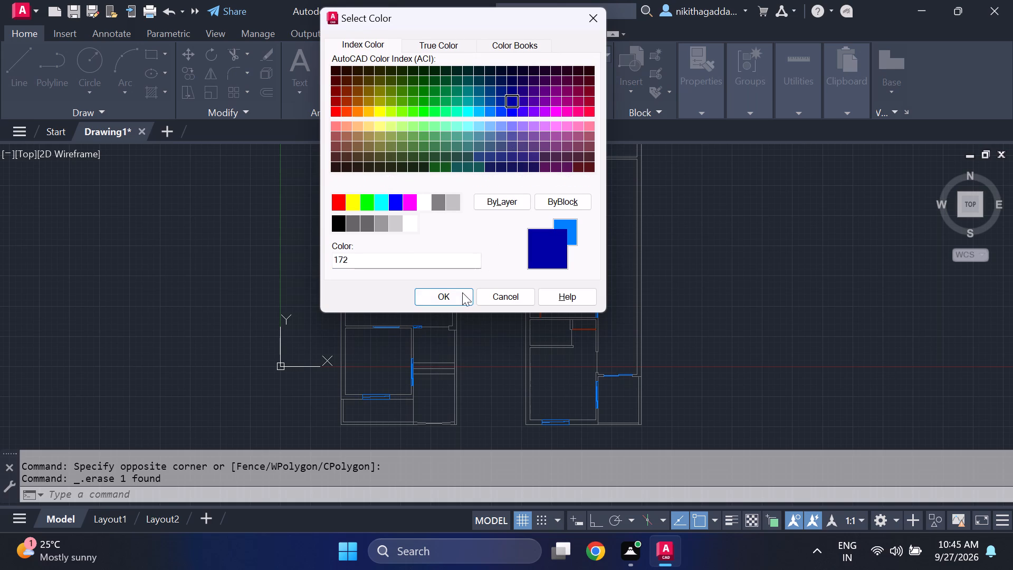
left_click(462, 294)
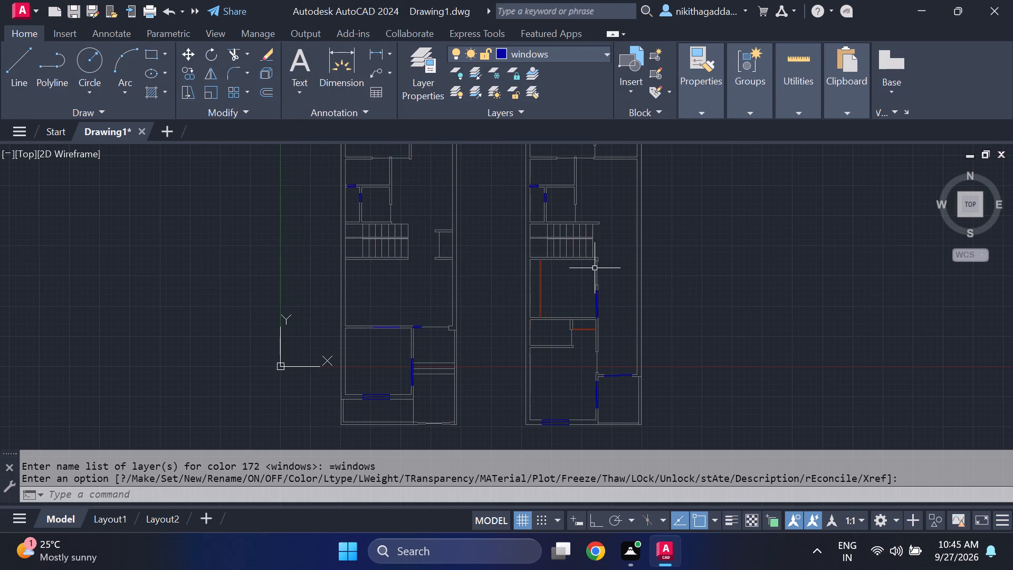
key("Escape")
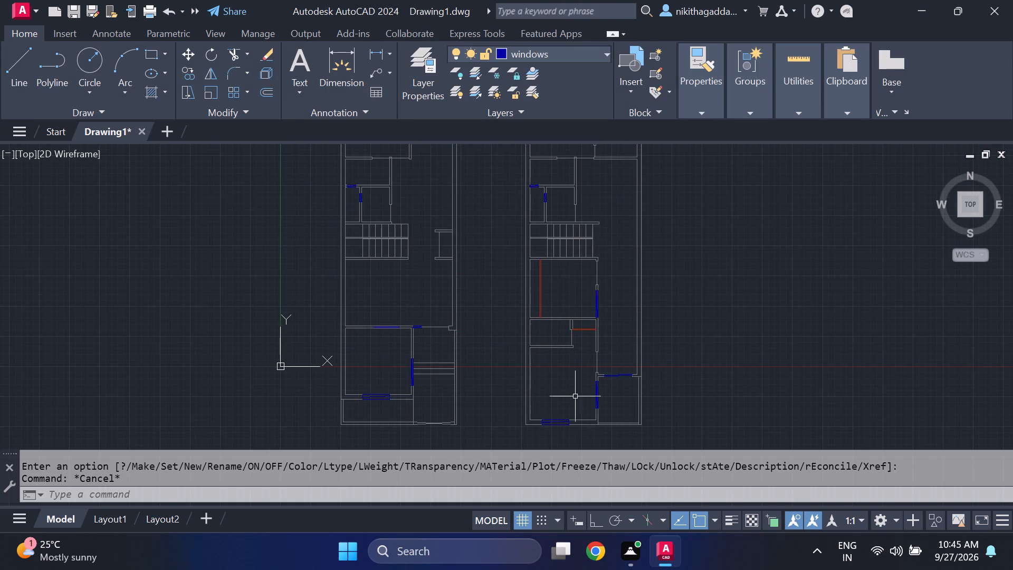
Examine the recoloured windows and opening panels across both floor plans.
scroll(562, 444, "up", 3)
scroll(546, 371, "up", 3)
scroll(546, 372, "down", 4)
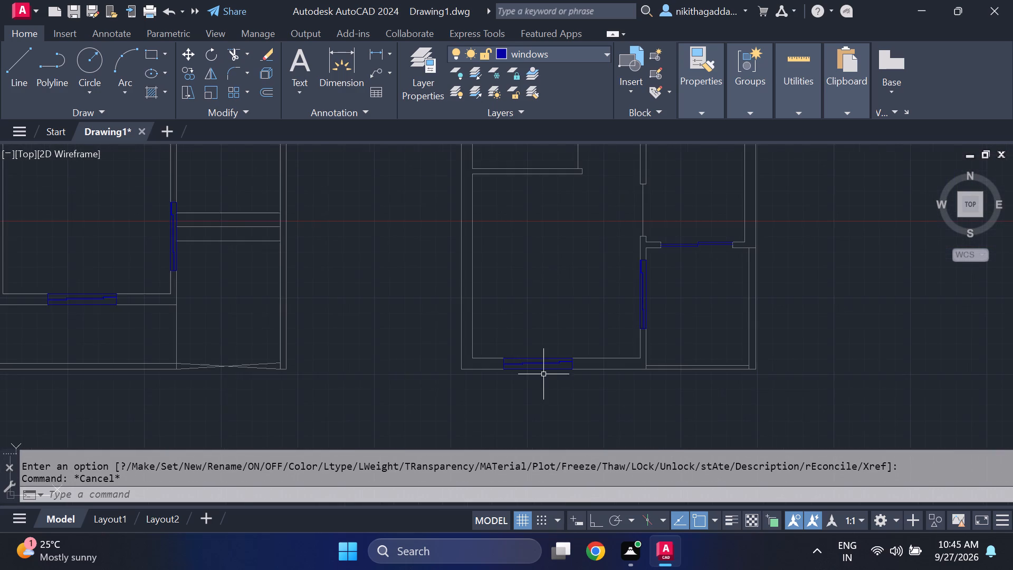
scroll(538, 369, "up", 3)
scroll(537, 368, "down", 4)
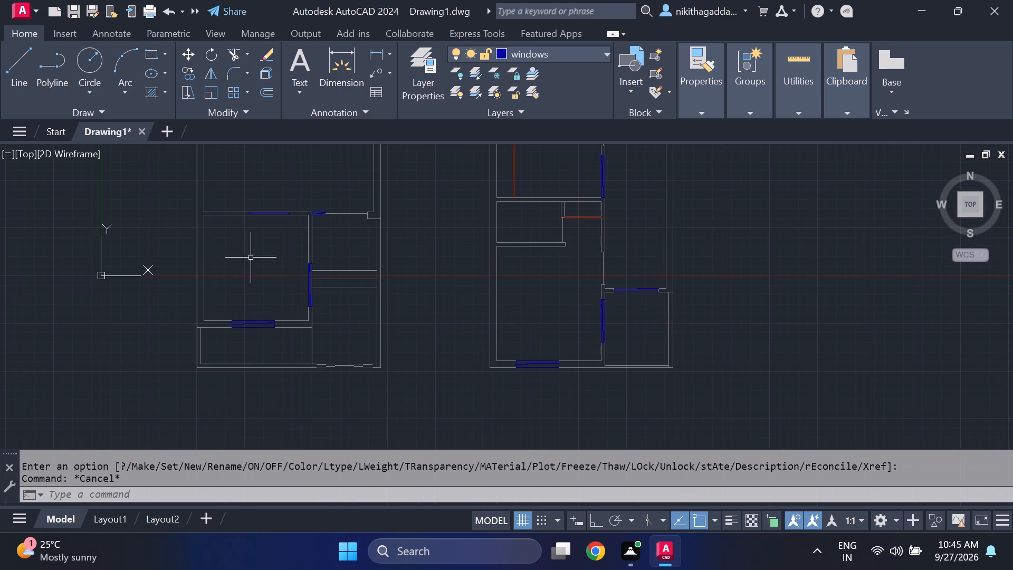
middle_click_drag(247, 246, 278, 373)
scroll(288, 348, "up", 5)
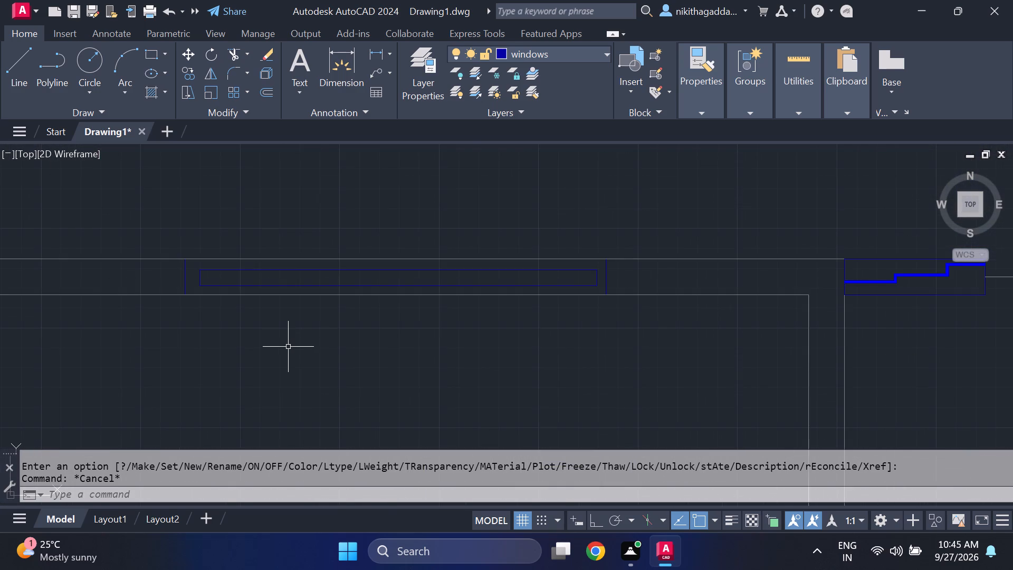
scroll(290, 343, "down", 5)
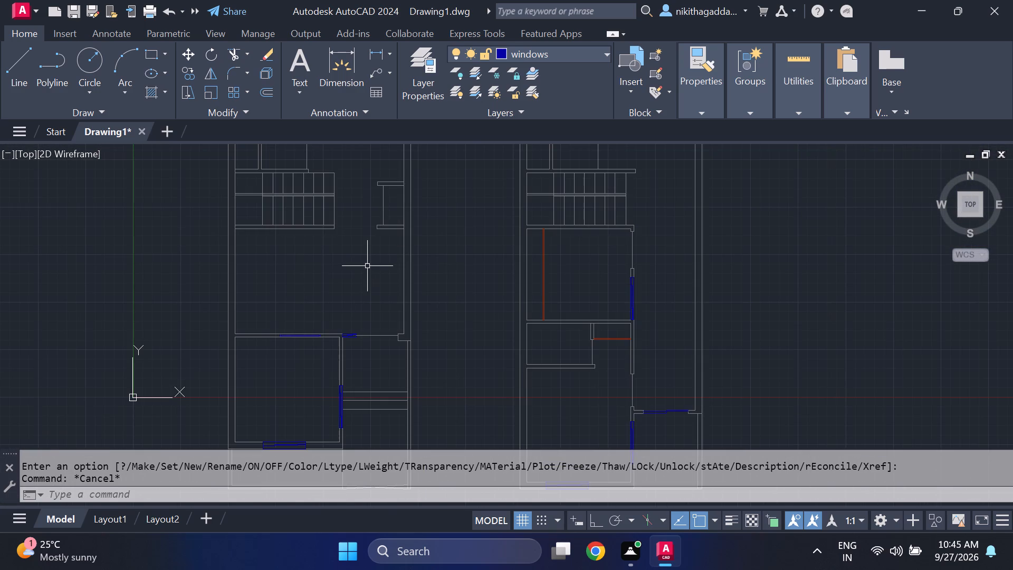
scroll(350, 227, "down", 2)
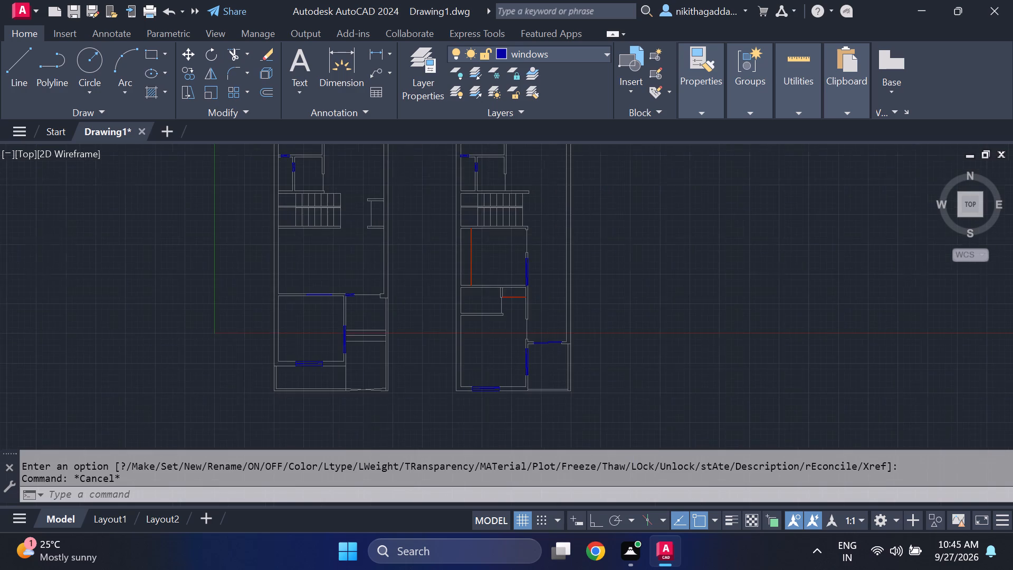
middle_click_drag(377, 206, 409, 358)
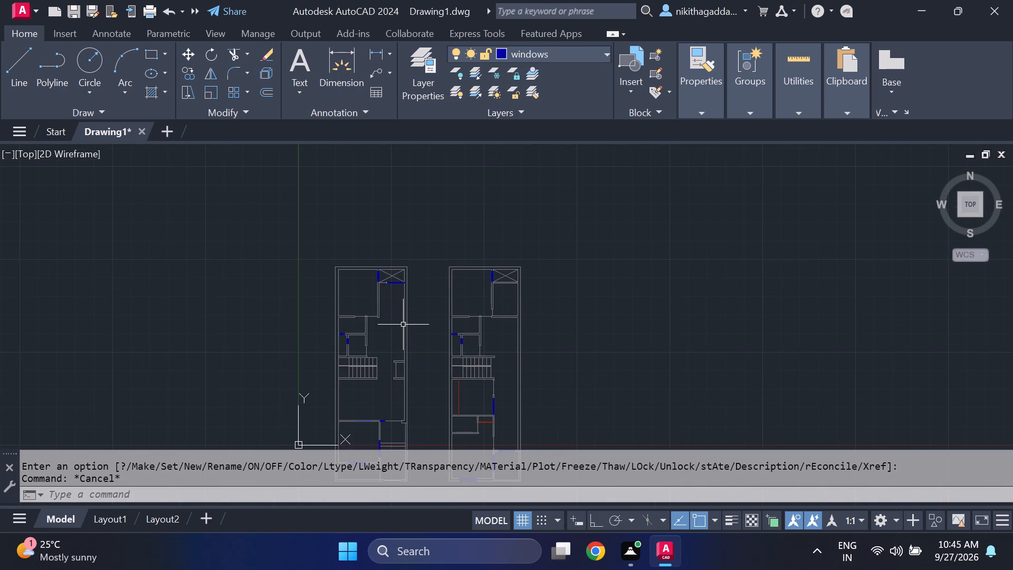
Try to fill the stepped window panel west of the west plan's crossed shaft with a solid hatch coloured ByLayer.
type("hatch")
key("Return")
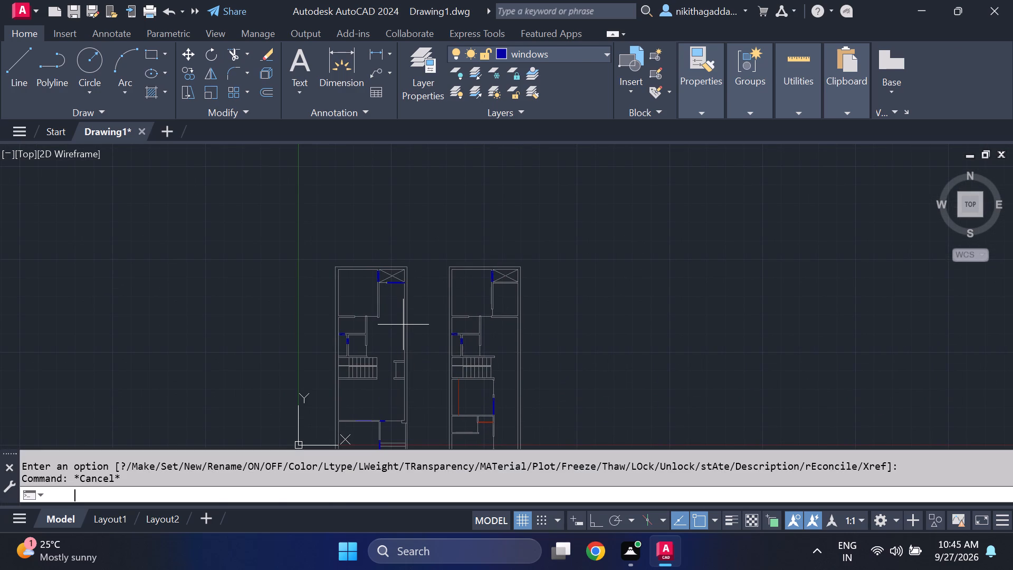
scroll(372, 276, "up", 3)
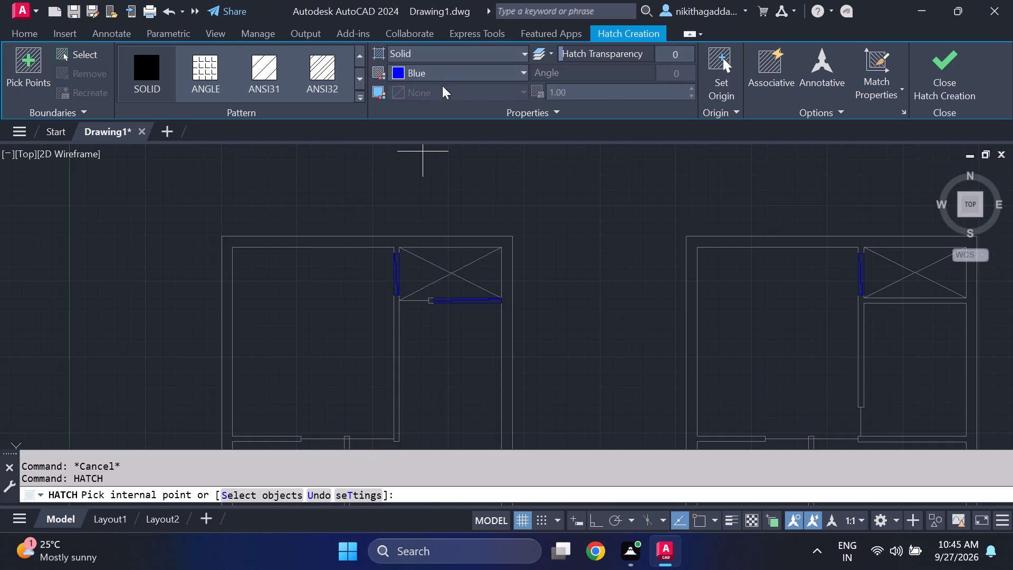
left_click(451, 73)
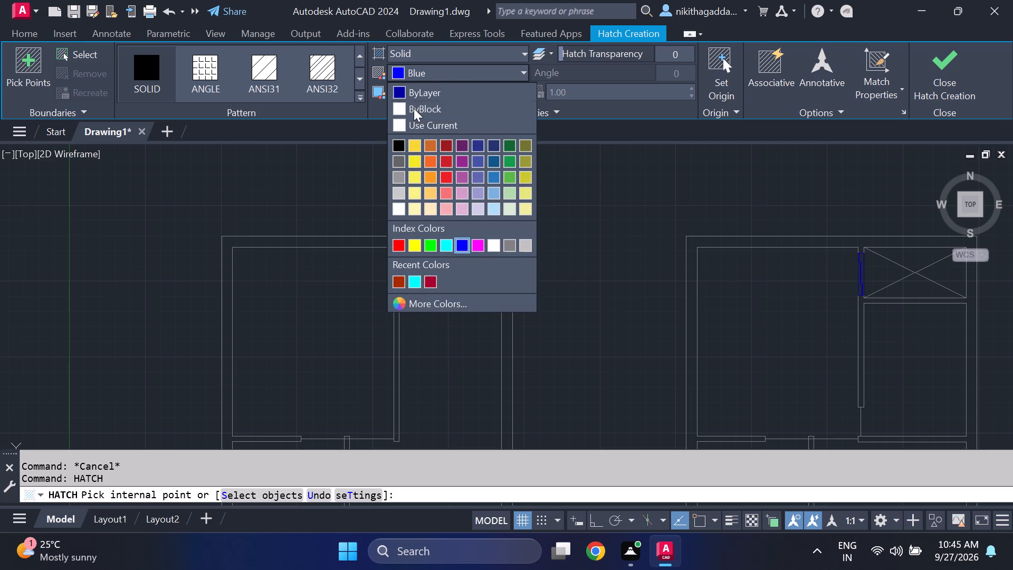
left_click(412, 95)
scroll(405, 289, "up", 2)
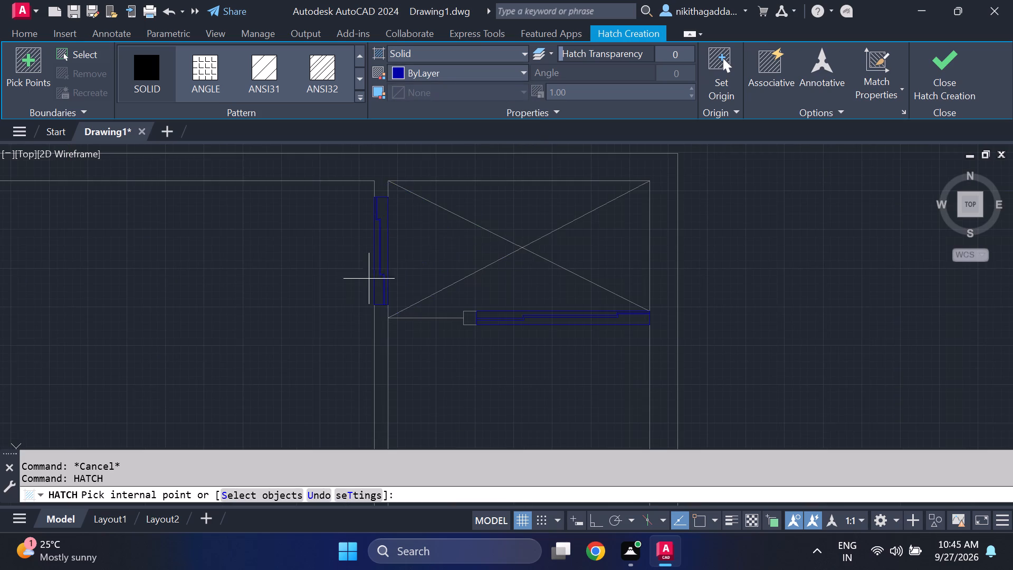
scroll(377, 242, "up", 3)
middle_click_drag(369, 194, 394, 355)
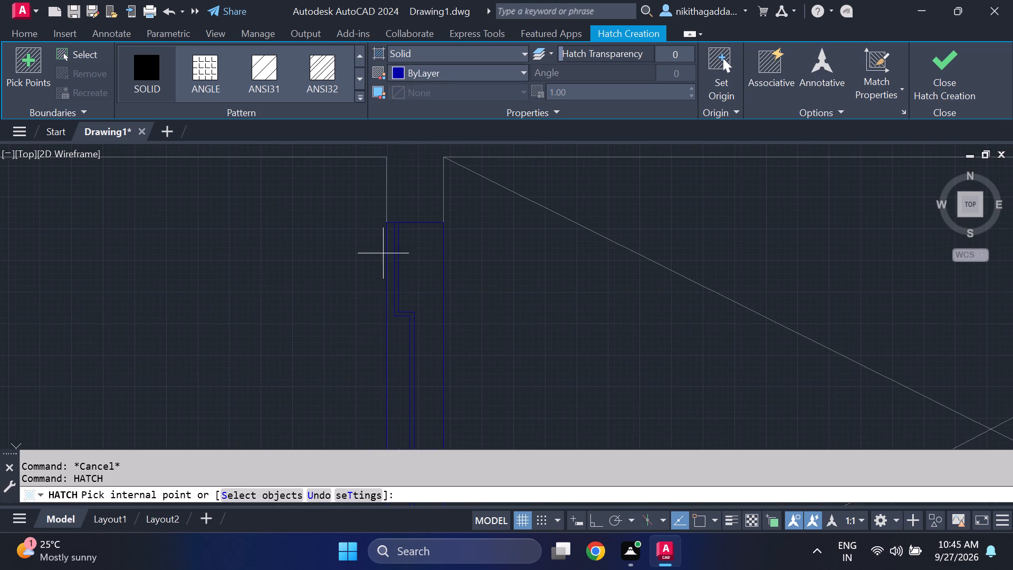
scroll(395, 267, "up", 3)
left_click(397, 268)
left_click(397, 268)
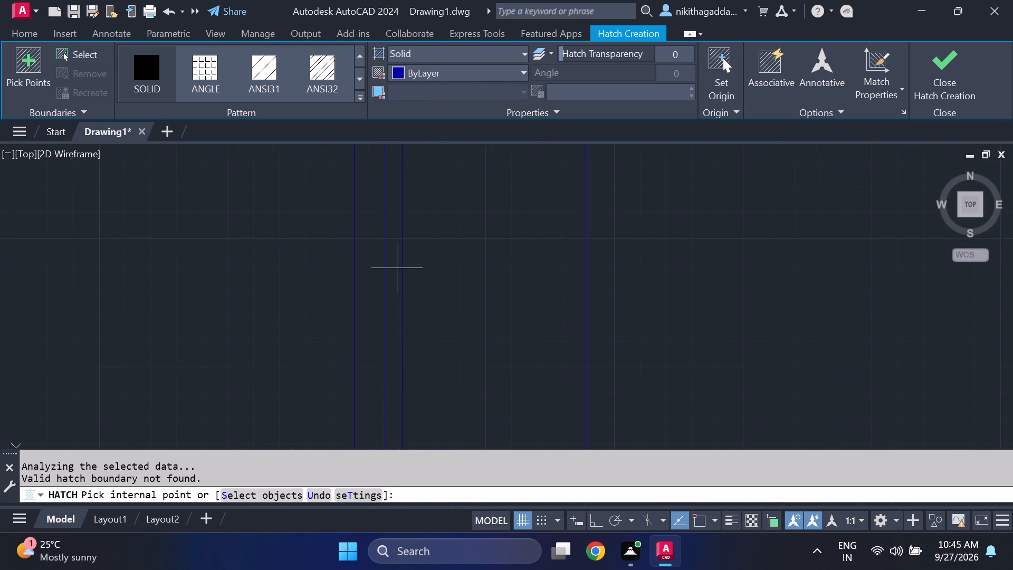
left_click(390, 252)
scroll(390, 251, "down", 3)
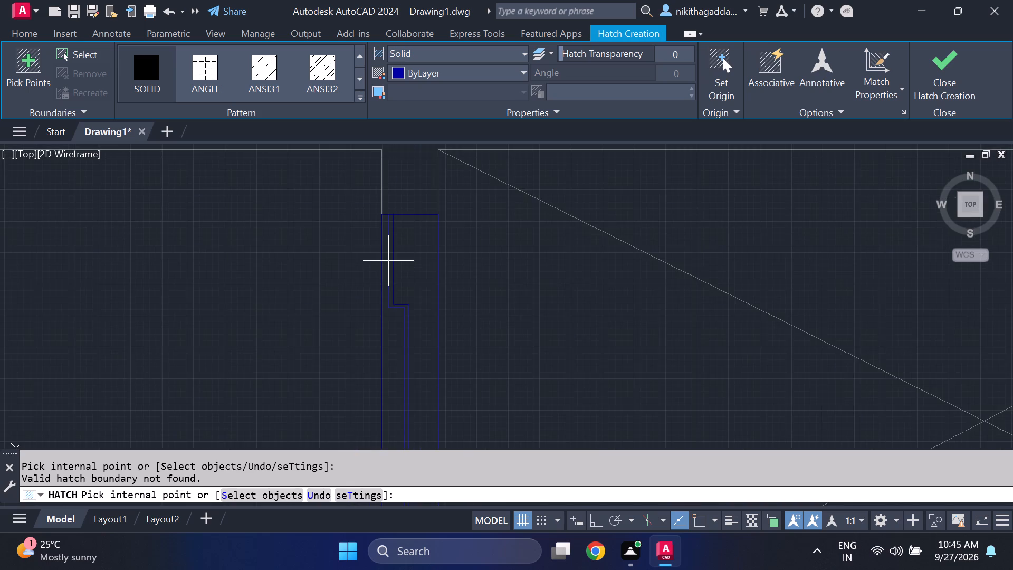
scroll(388, 260, "up", 3)
double_click(397, 250)
scroll(409, 308, "down", 2)
middle_click_drag(415, 325, 415, 227)
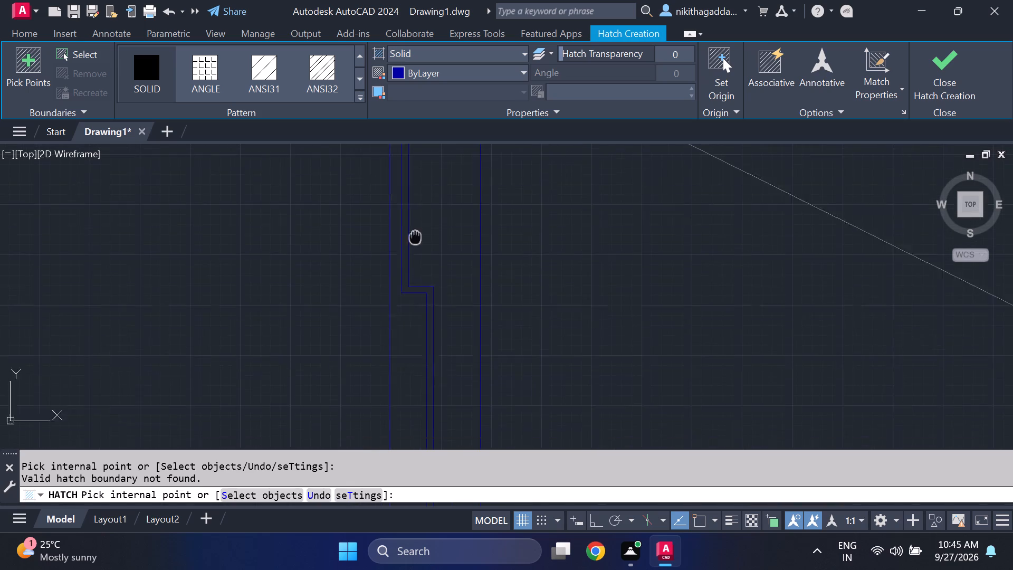
middle_click_drag(415, 227, 405, 197)
left_click_drag(931, 60, 931, 64)
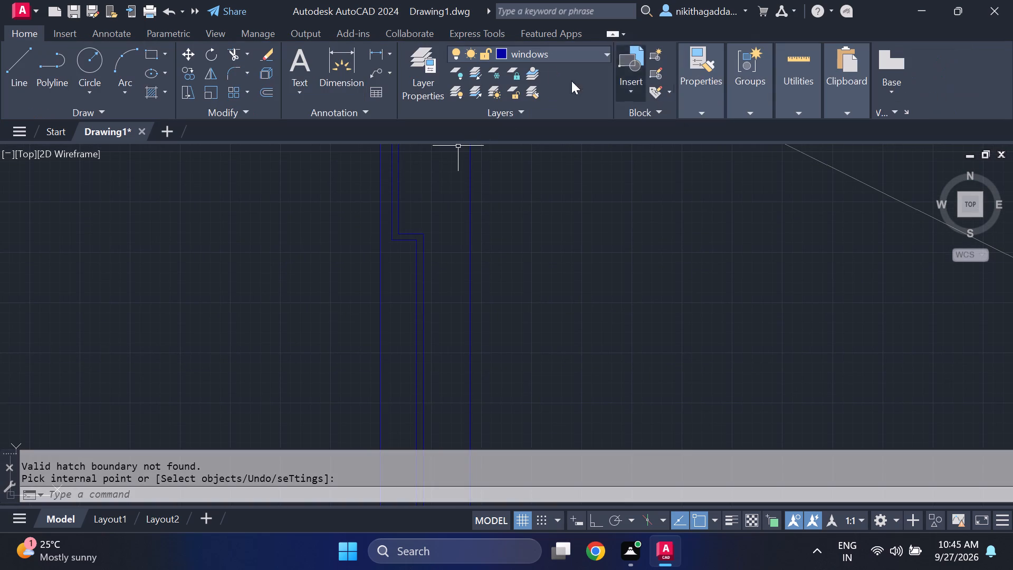
Set the windows layer's colour to index colour 151.
left_click(560, 59)
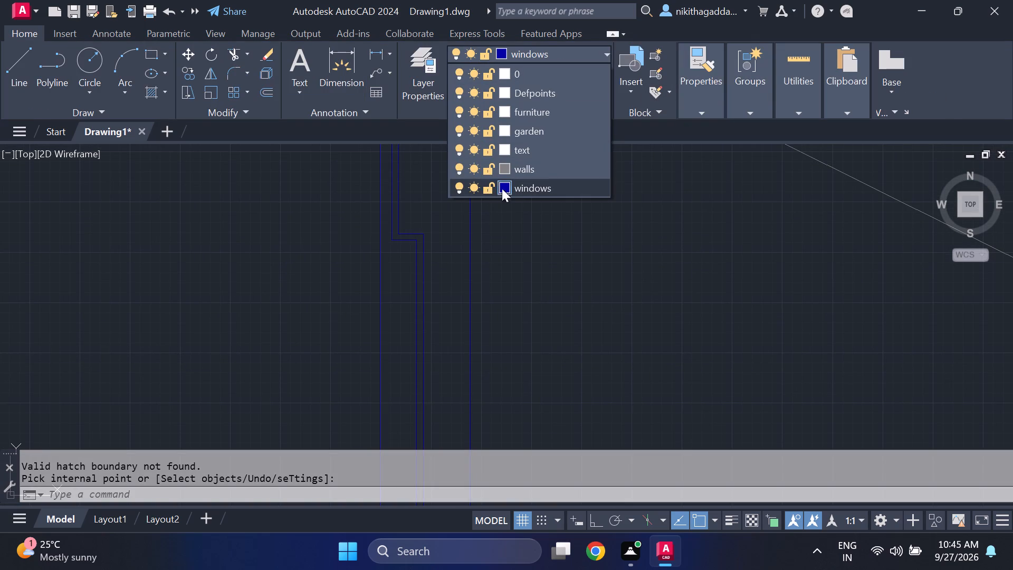
left_click(500, 187)
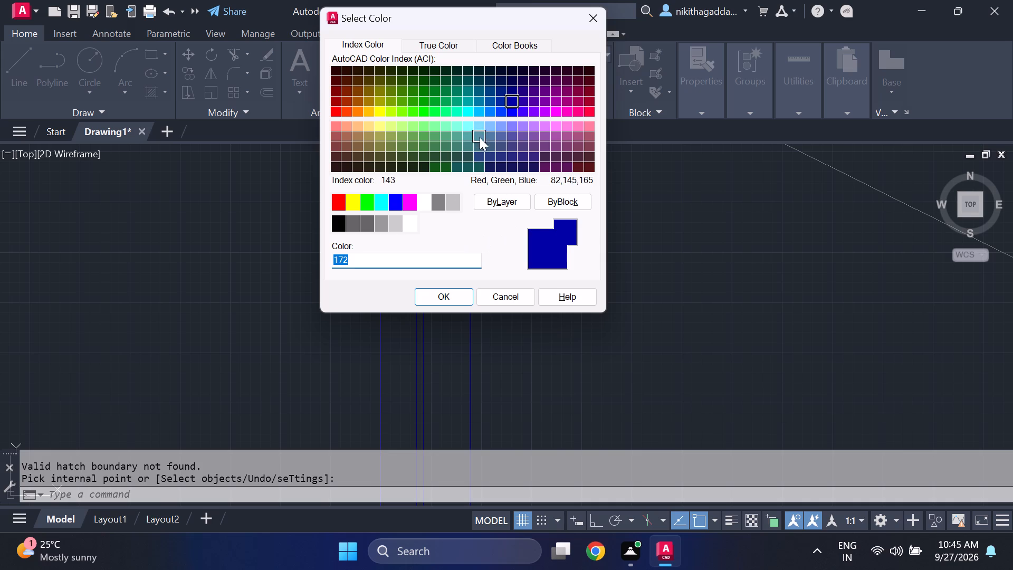
left_click(494, 123)
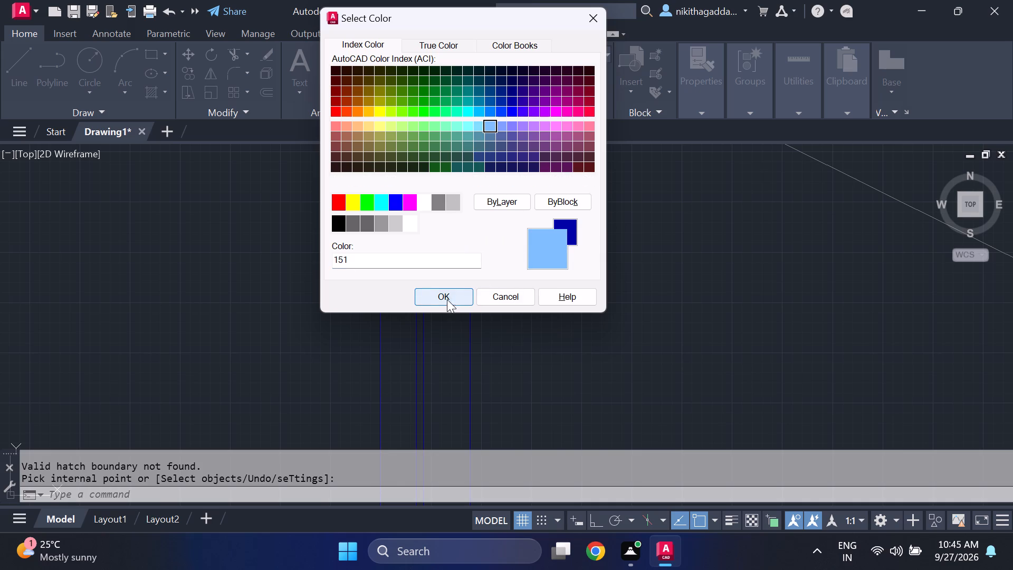
left_click(447, 299)
scroll(452, 225, "down", 5)
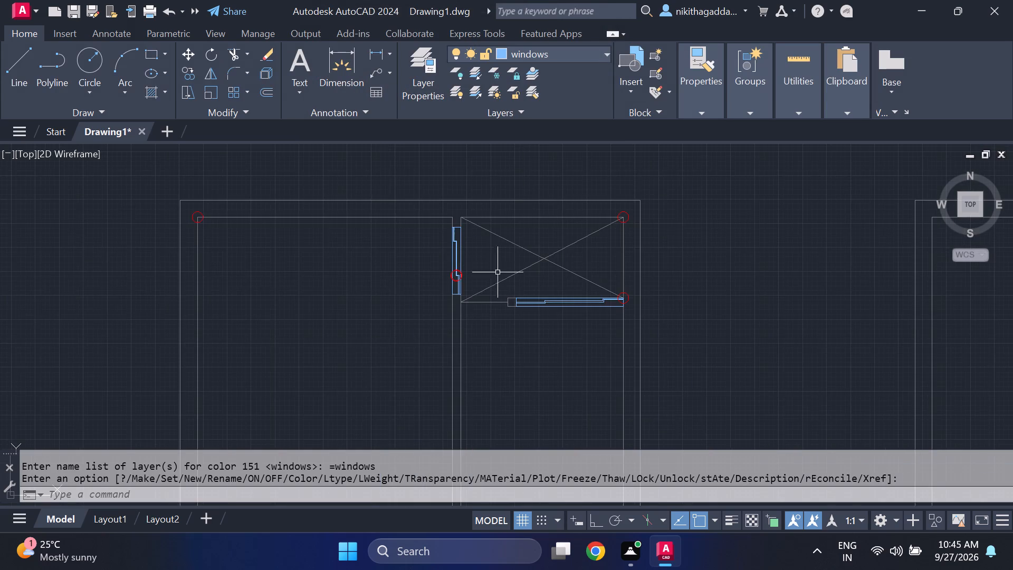
scroll(500, 276, "down", 3)
scroll(513, 318, "up", 3)
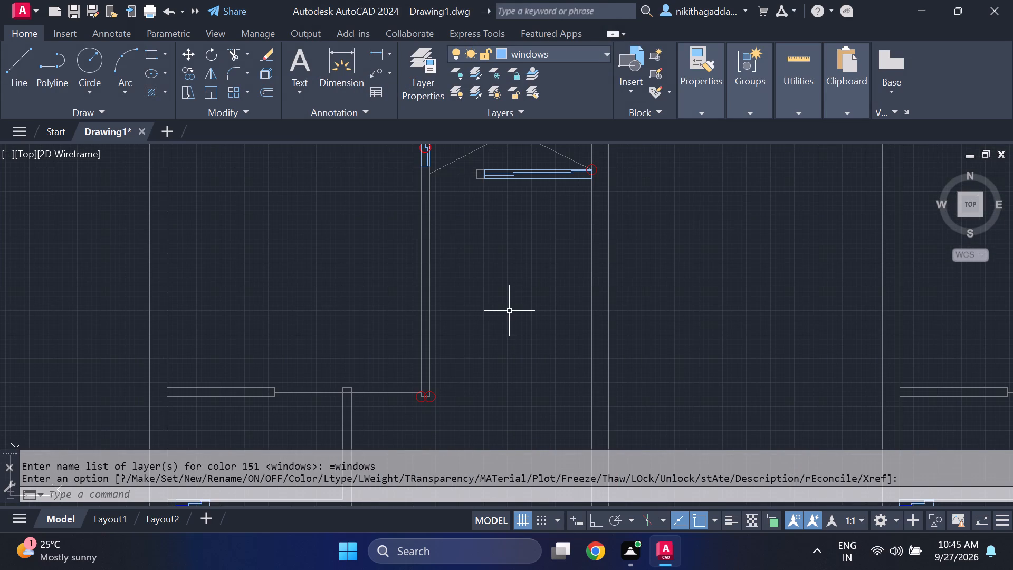
key("Escape")
key("Escape")
key("Escape")
key("Escape")
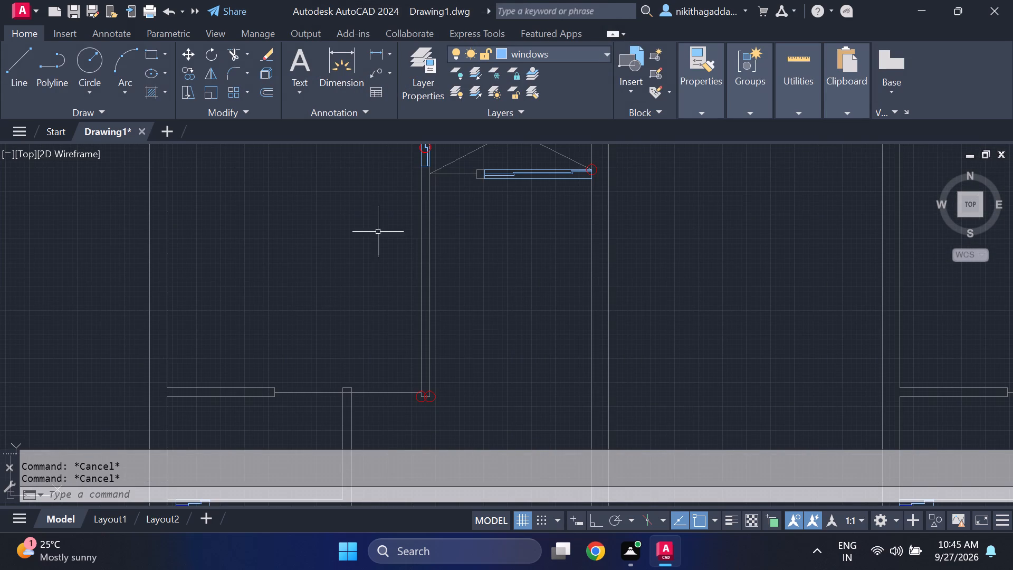
Fill the stepped window panel west of the west plan's crossed shaft with a ByLayer solid hatch.
middle_click_drag(402, 205, 402, 263)
scroll(409, 197, "up", 3)
scroll(475, 234, "up", 2)
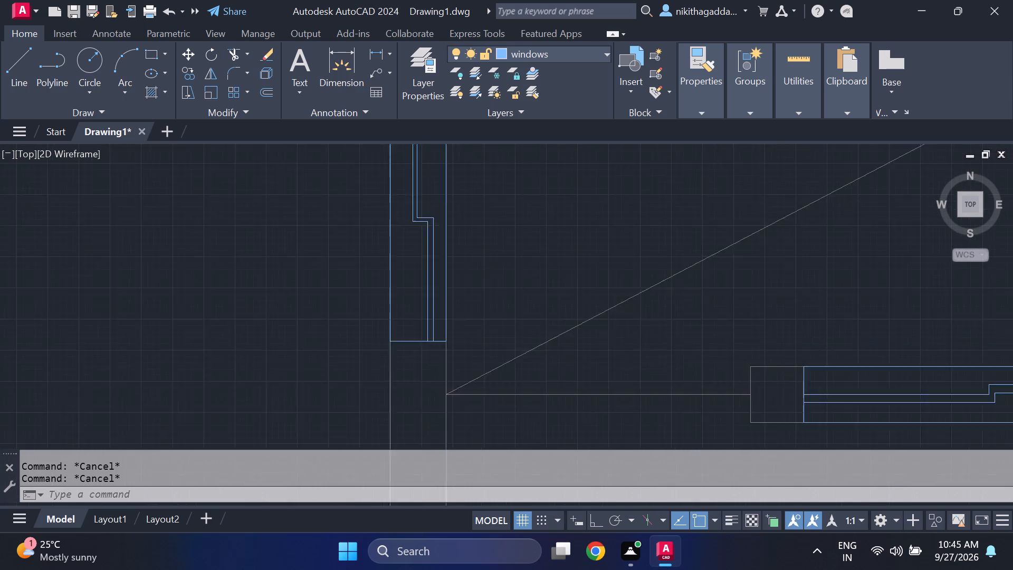
scroll(475, 234, "up", 1)
scroll(398, 274, "down", 3)
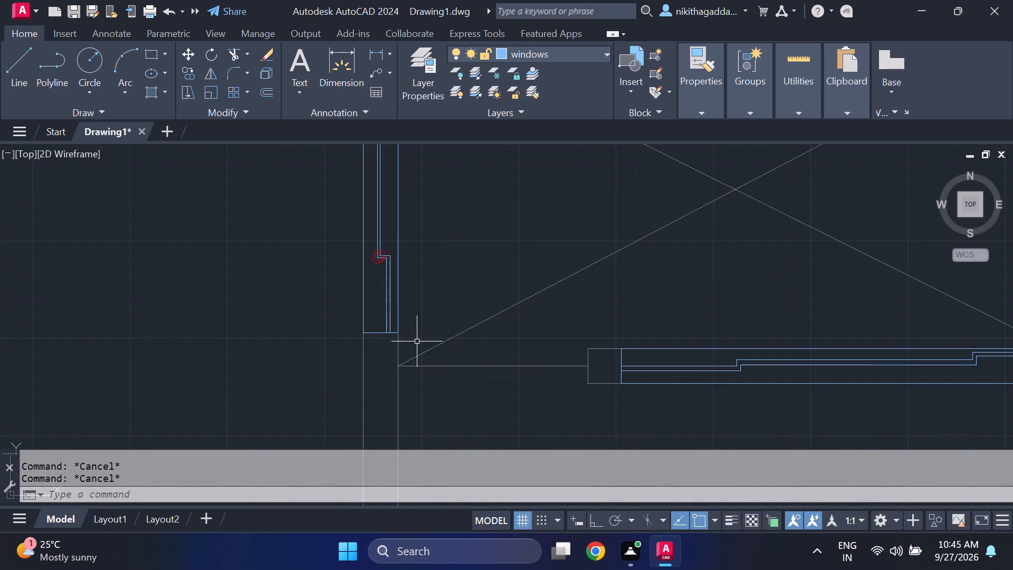
scroll(380, 344, "up", 2)
type("hatch")
key("Return")
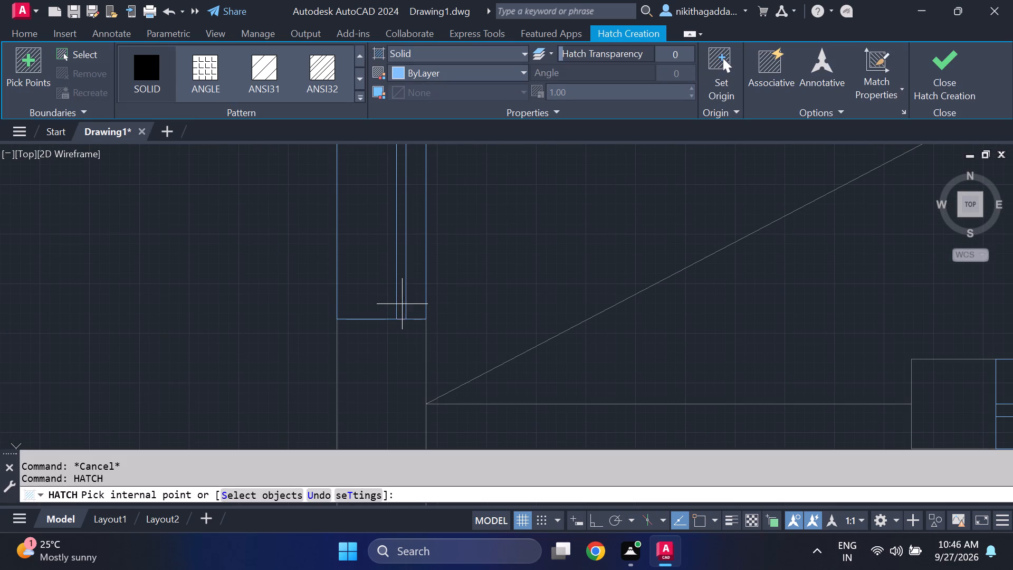
left_click(399, 284)
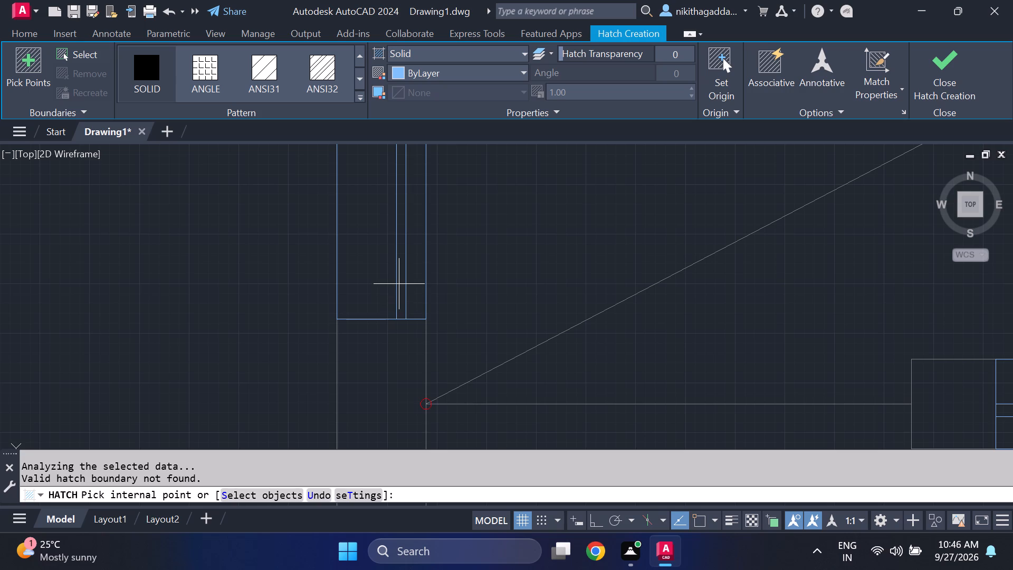
triple_click(402, 274)
scroll(402, 273, "down", 4)
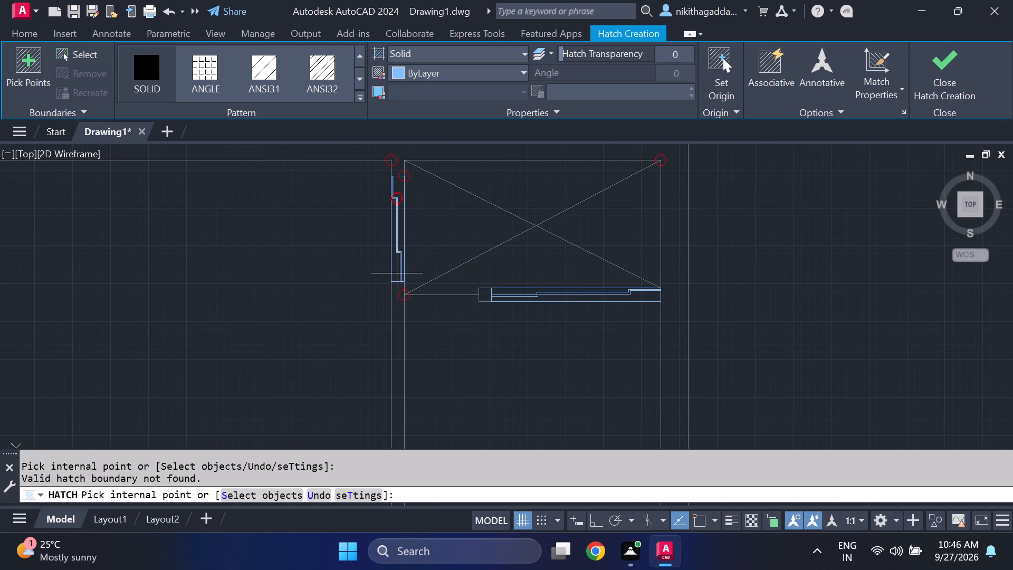
scroll(403, 197, "up", 4)
middle_click_drag(355, 246, 370, 292)
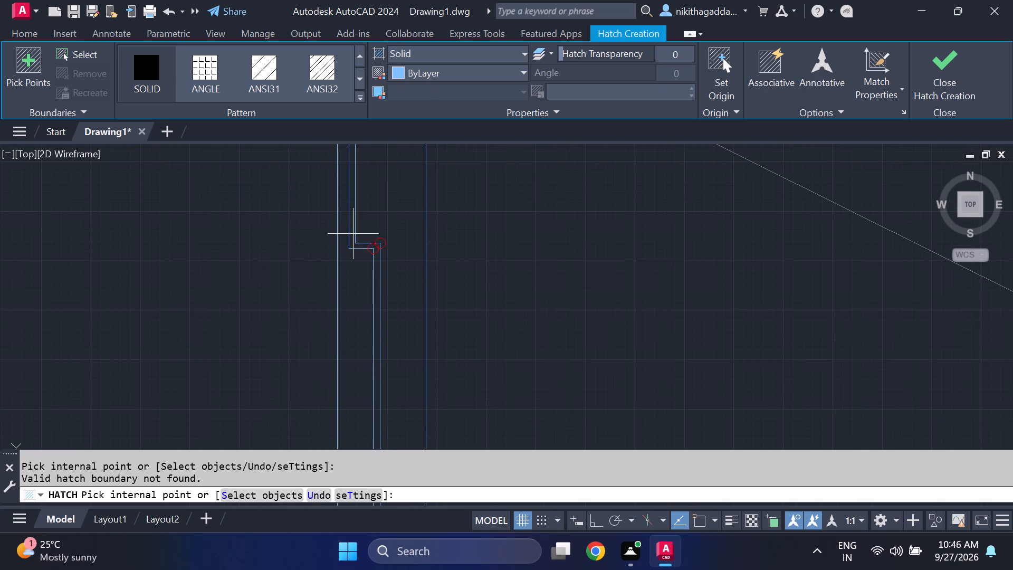
left_click(353, 234)
Add the stepped window panel on the south side of the west plan's crossed shaft to the solid hatch.
scroll(500, 260, "down", 3)
middle_click_drag(558, 349, 444, 262)
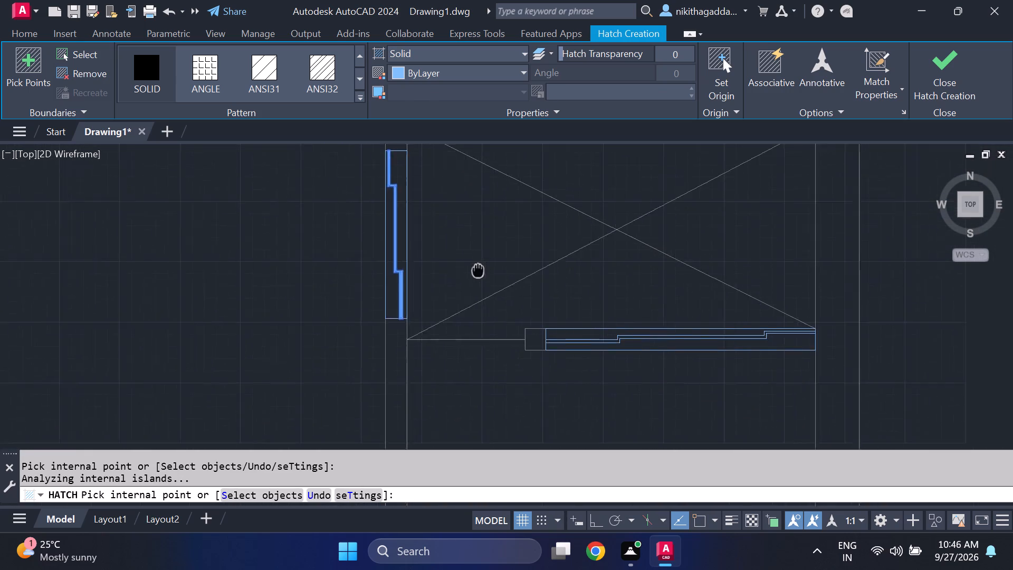
middle_click_drag(444, 262, 439, 261)
scroll(550, 339, "up", 3)
left_click(547, 307)
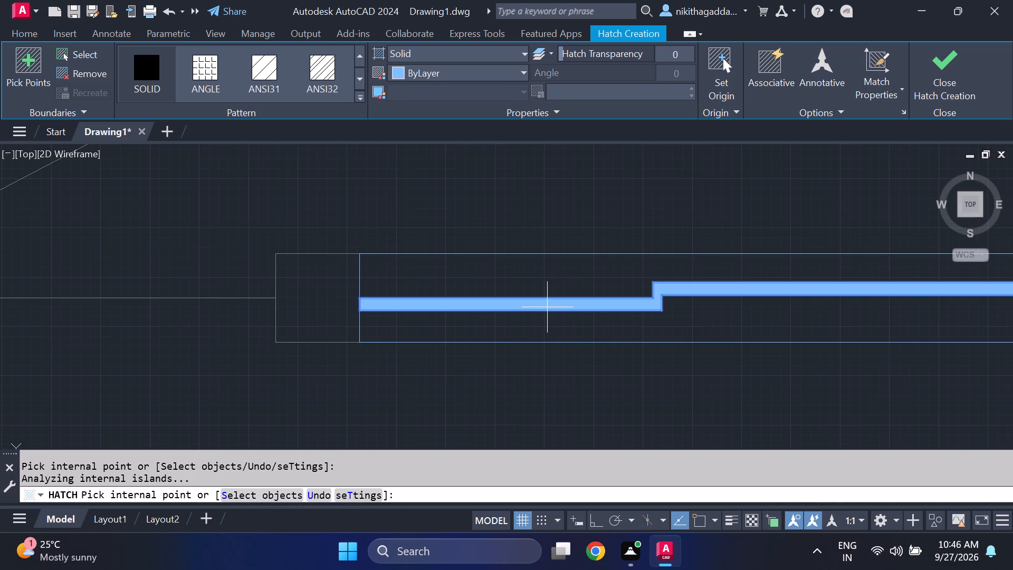
Examine the small stepped window panels north of the staircase in both floor plans.
scroll(543, 328, "down", 4)
middle_click_drag(556, 454, 506, 270)
scroll(516, 315, "down", 3)
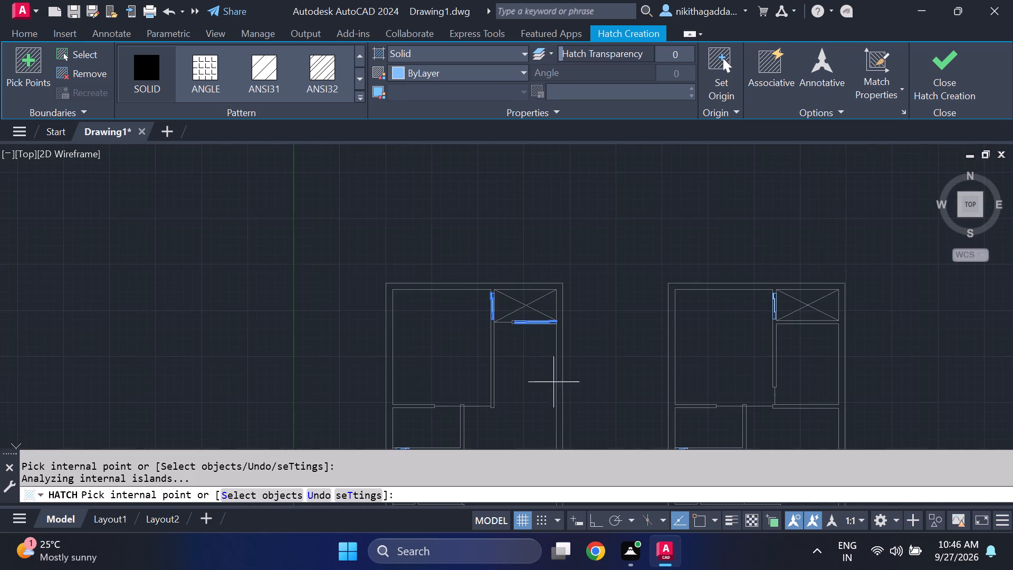
middle_click_drag(557, 390, 504, 190)
scroll(351, 251, "up", 3)
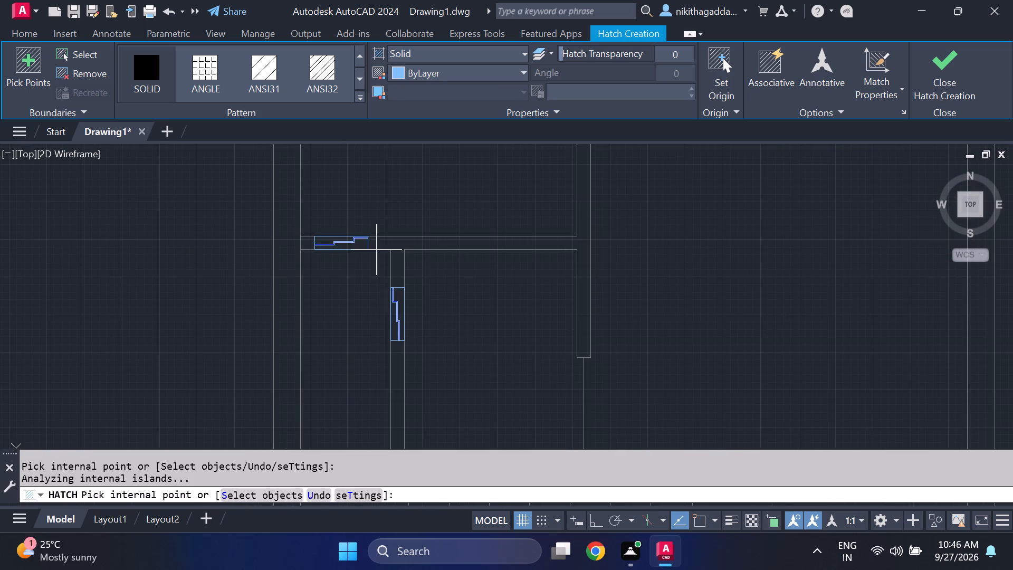
scroll(389, 288, "up", 3)
scroll(377, 278, "down", 4)
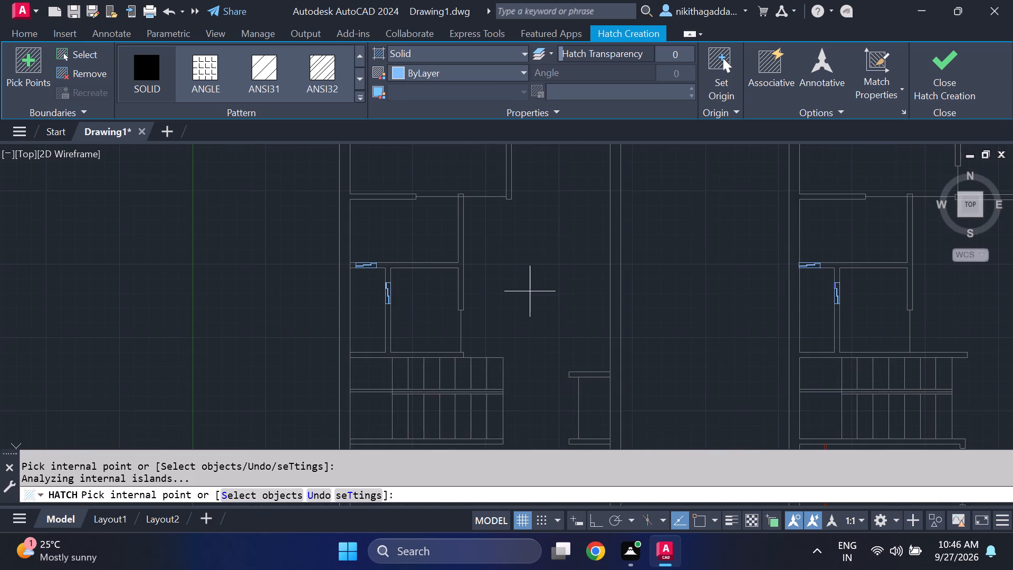
middle_click_drag(559, 288, 234, 331)
scroll(493, 300, "up", 3)
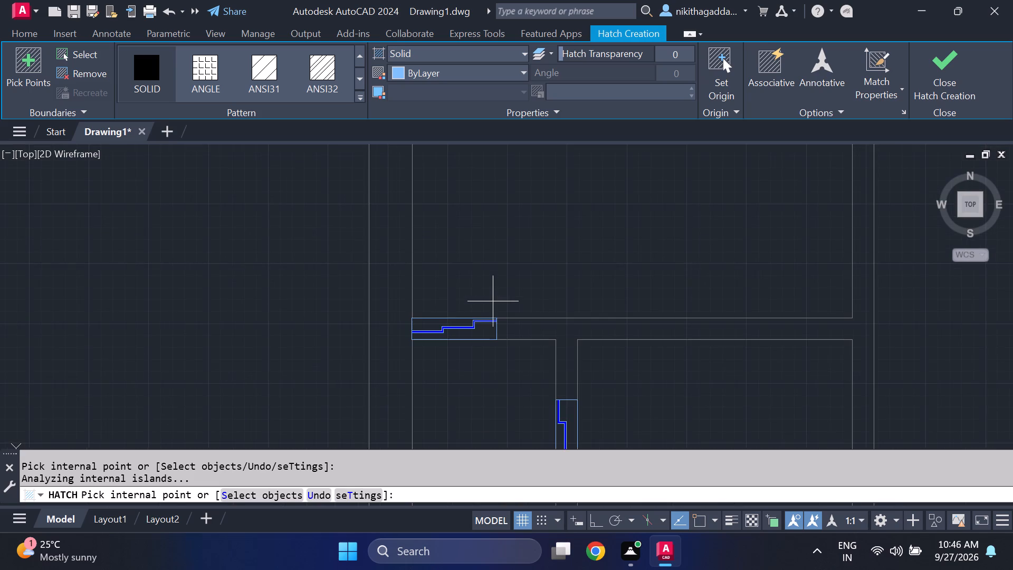
scroll(493, 300, "down", 5)
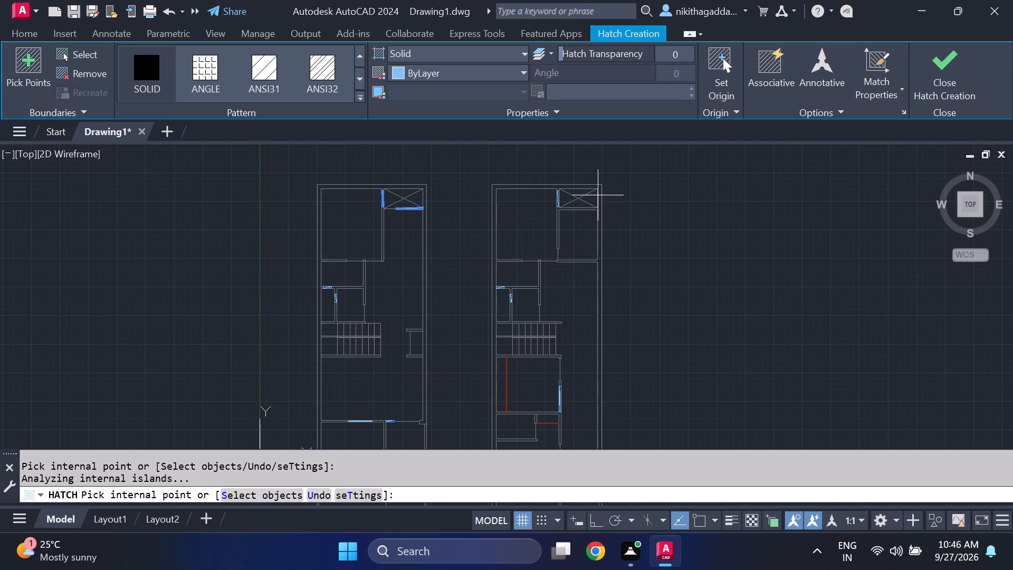
Add the stepped window panel west of the east plan's crossed shaft to the solid hatch.
scroll(569, 202, "up", 5)
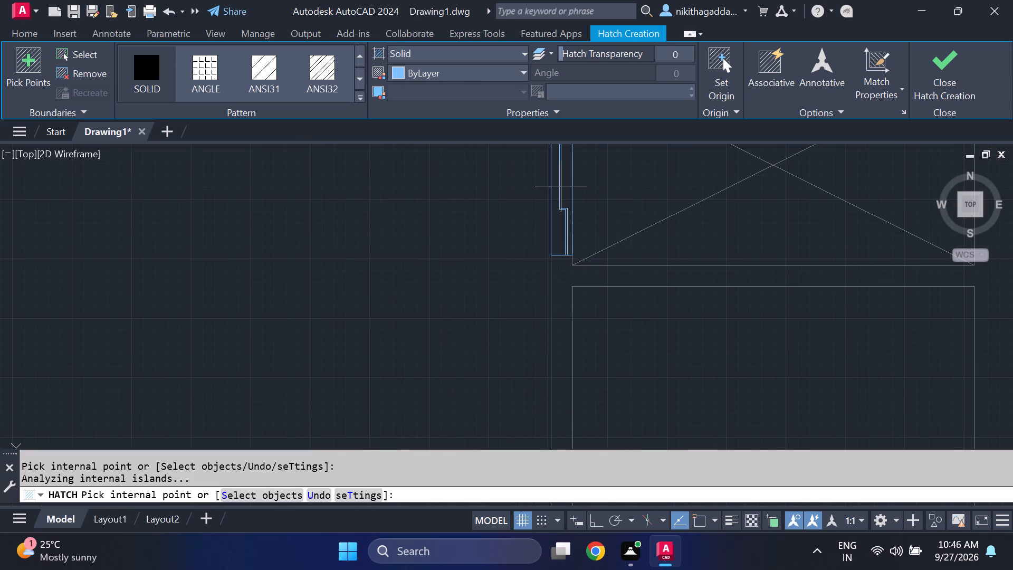
scroll(561, 186, "up", 7)
left_click(564, 189)
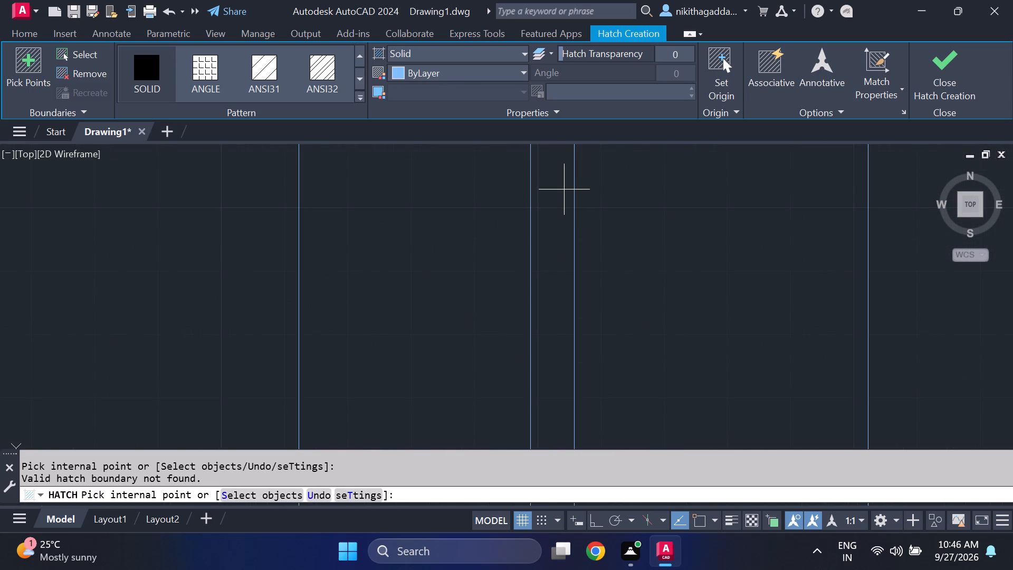
scroll(564, 191, "down", 5)
scroll(577, 329, "up", 4)
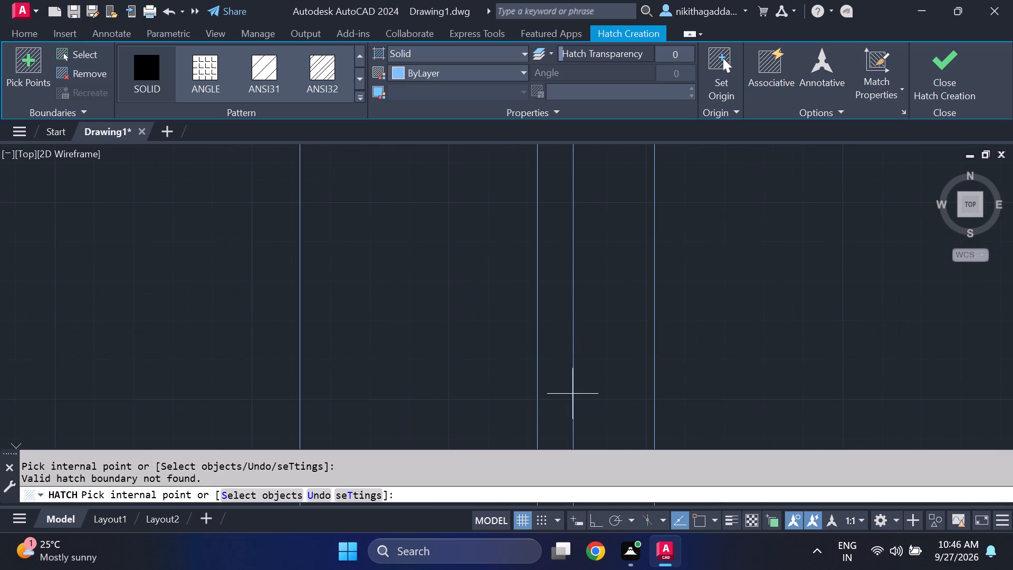
left_click(558, 389)
middle_click_drag(557, 375, 496, 189)
middle_click_drag(506, 346, 470, 156)
scroll(435, 350, "up", 4)
left_click(490, 333)
left_click(485, 327)
left_click_drag(484, 324, 486, 328)
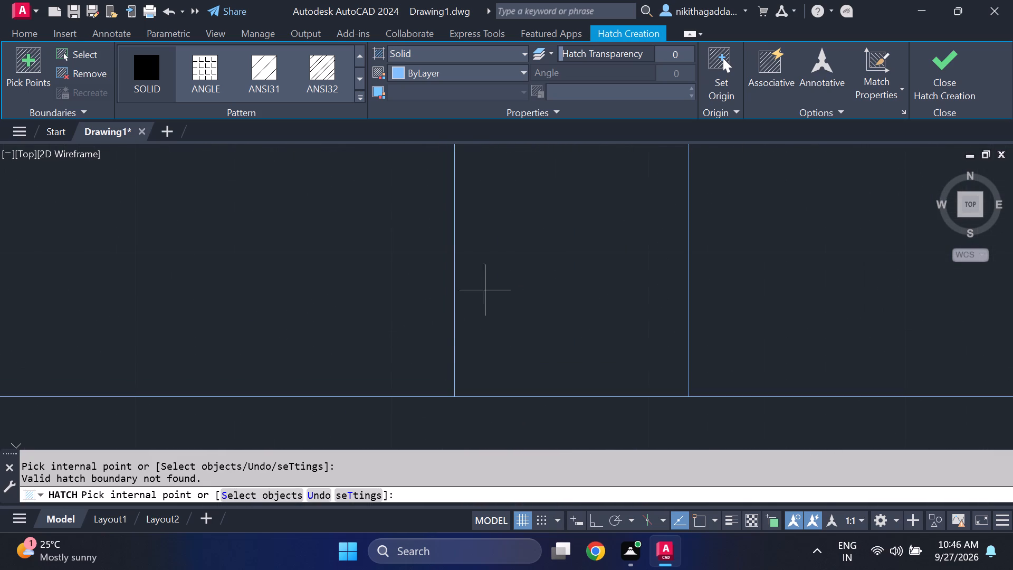
scroll(494, 230, "down", 10)
middle_click_drag(499, 194, 495, 367)
scroll(494, 364, "down", 1)
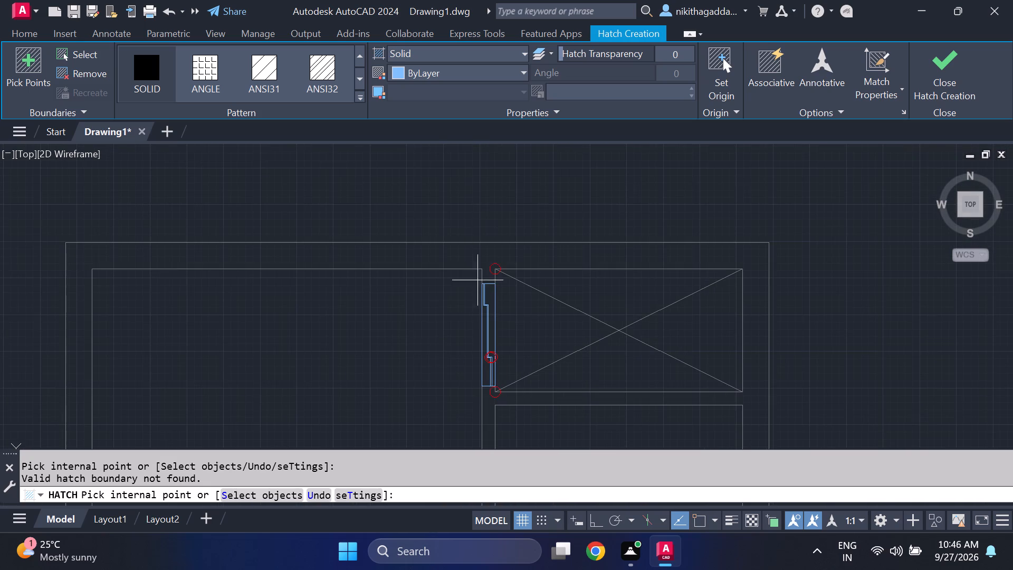
scroll(502, 341, "up", 4)
middle_click_drag(396, 235, 457, 384)
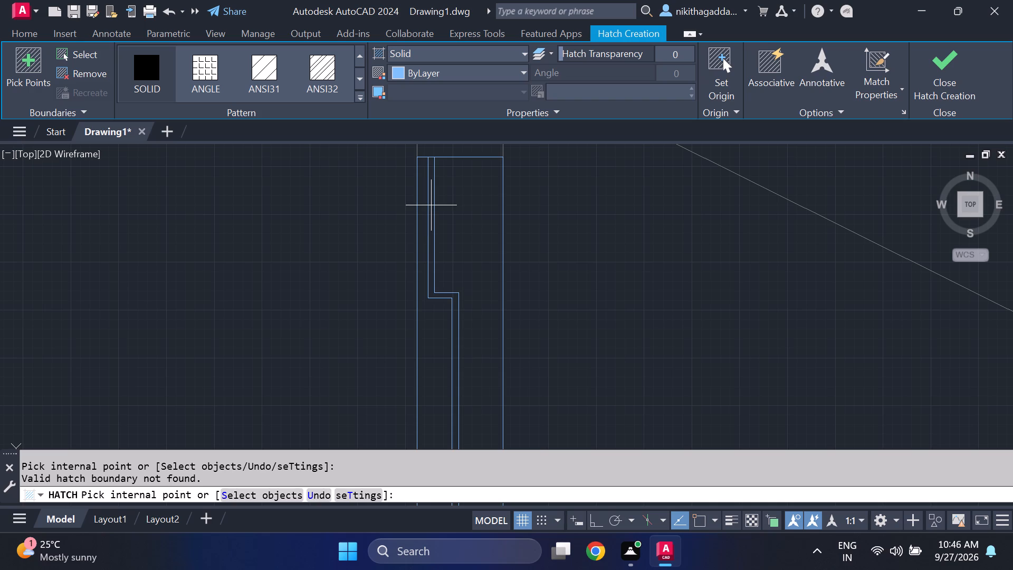
left_click(431, 205)
Add the stepped window panel in the east wall of the room south of the east plan's staircase to the solid hatch.
scroll(459, 244, "down", 4)
middle_click_drag(554, 375, 524, 213)
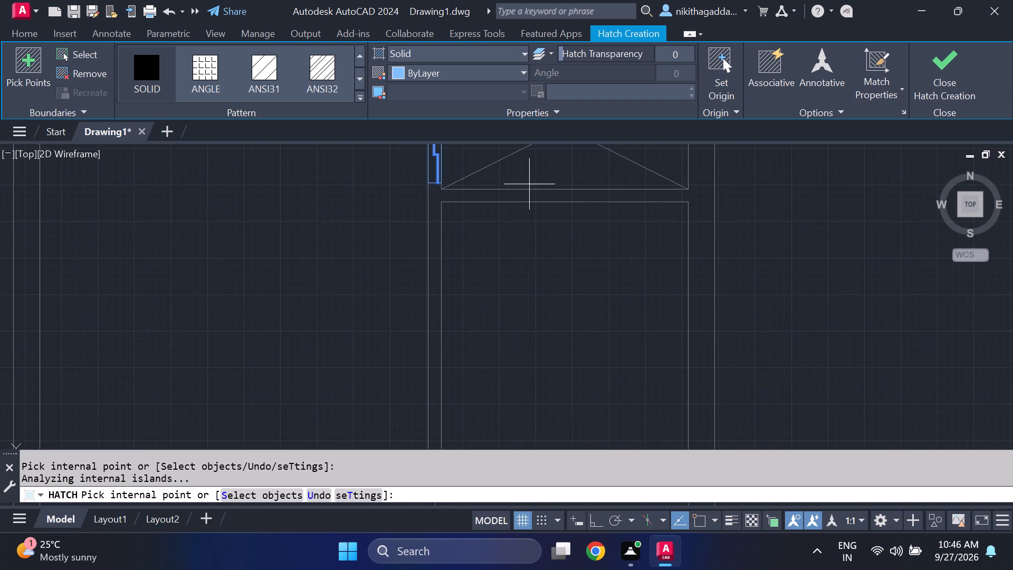
scroll(536, 233, "down", 5)
middle_click_drag(526, 353, 496, 248)
scroll(499, 279, "up", 2)
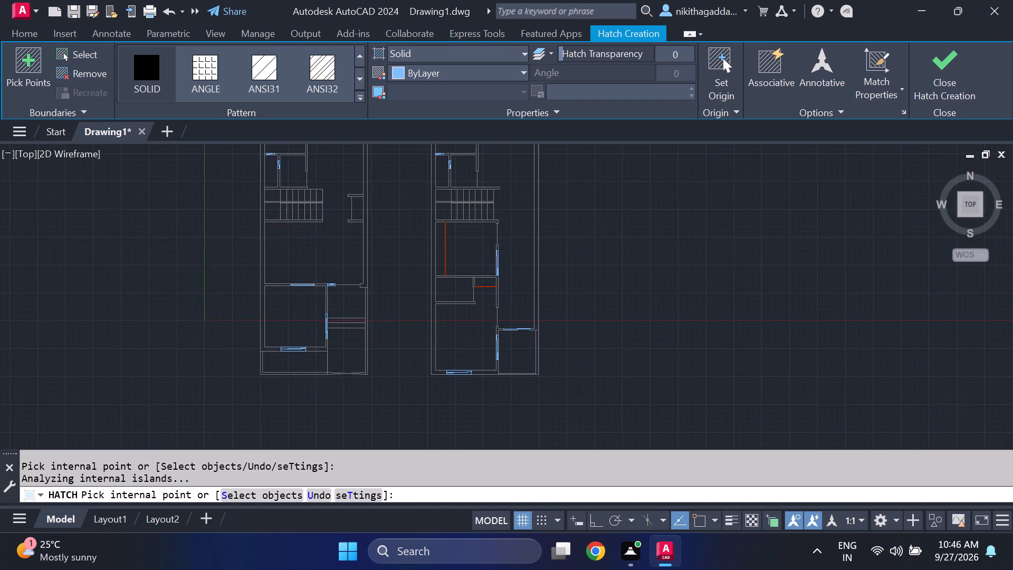
scroll(499, 279, "up", 2)
scroll(477, 194, "up", 4)
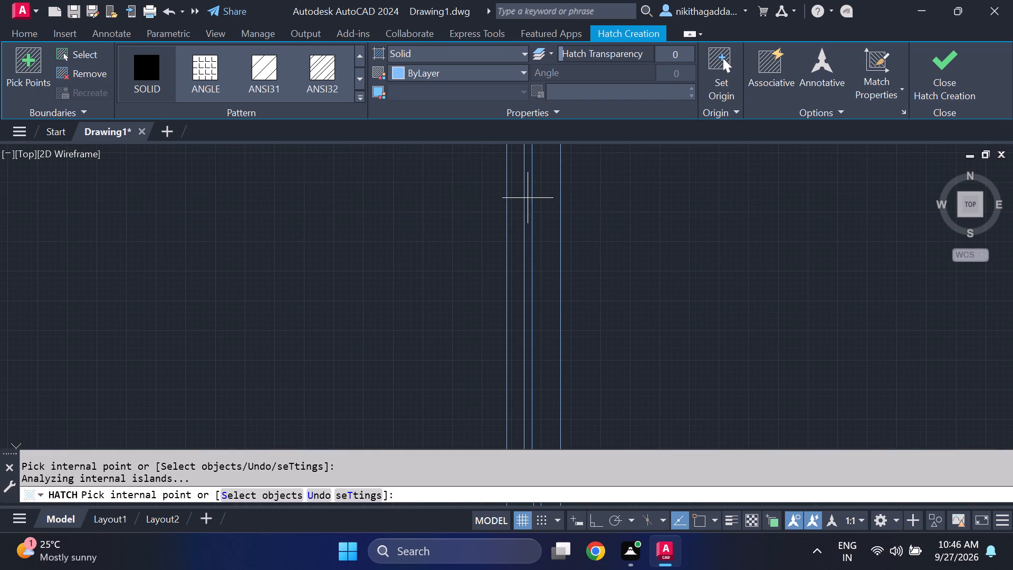
left_click(529, 197)
Try to fill the stepped window panel in the east wall of the east plan's southernmost room, and finish the hatch.
scroll(528, 228, "down", 5)
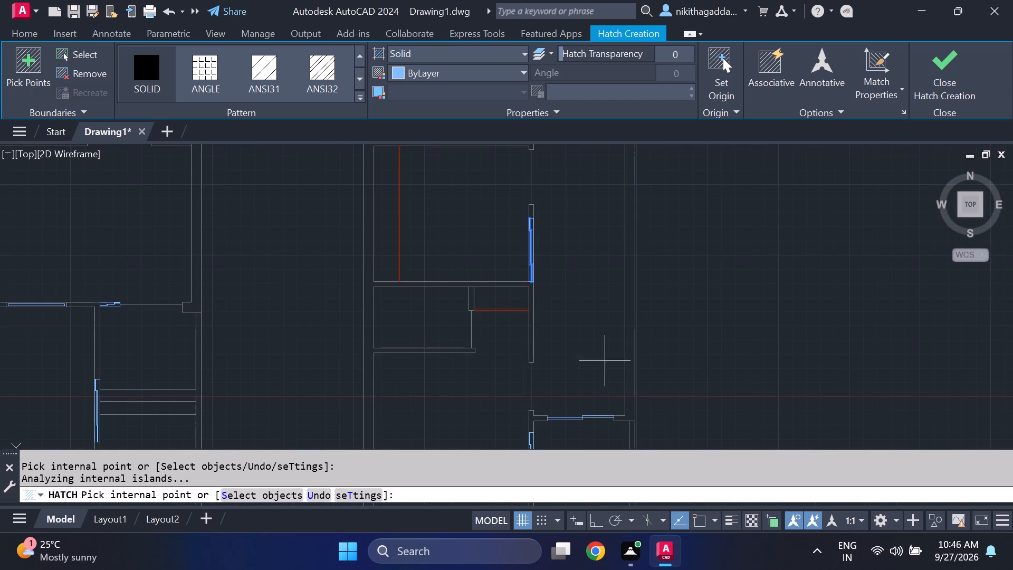
scroll(582, 439, "up", 4)
scroll(542, 388, "down", 4)
middle_click_drag(534, 385, 498, 211)
scroll(431, 277, "up", 5)
left_click(431, 262)
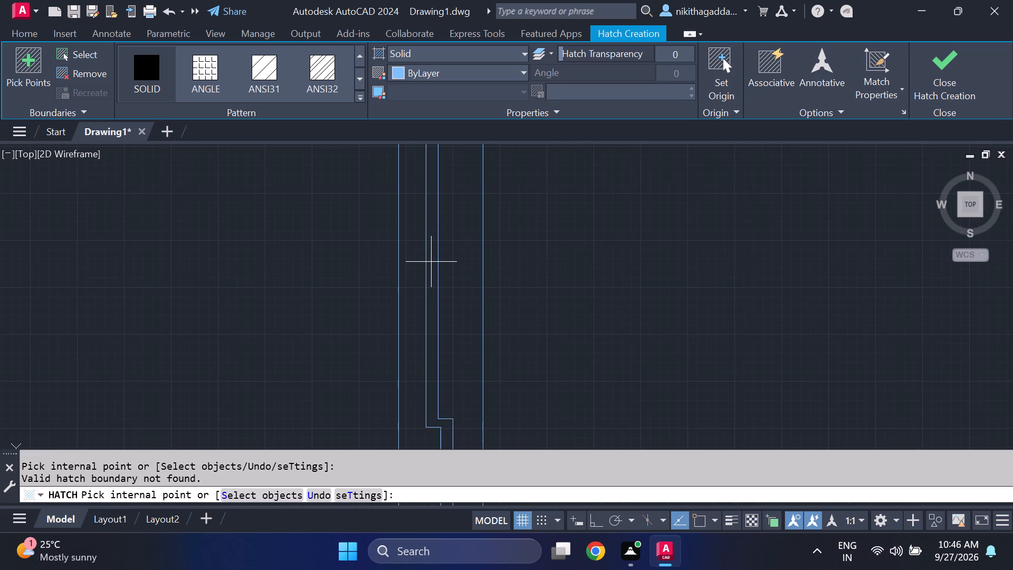
middle_click_drag(432, 224, 475, 398)
middle_click_drag(474, 199, 474, 416)
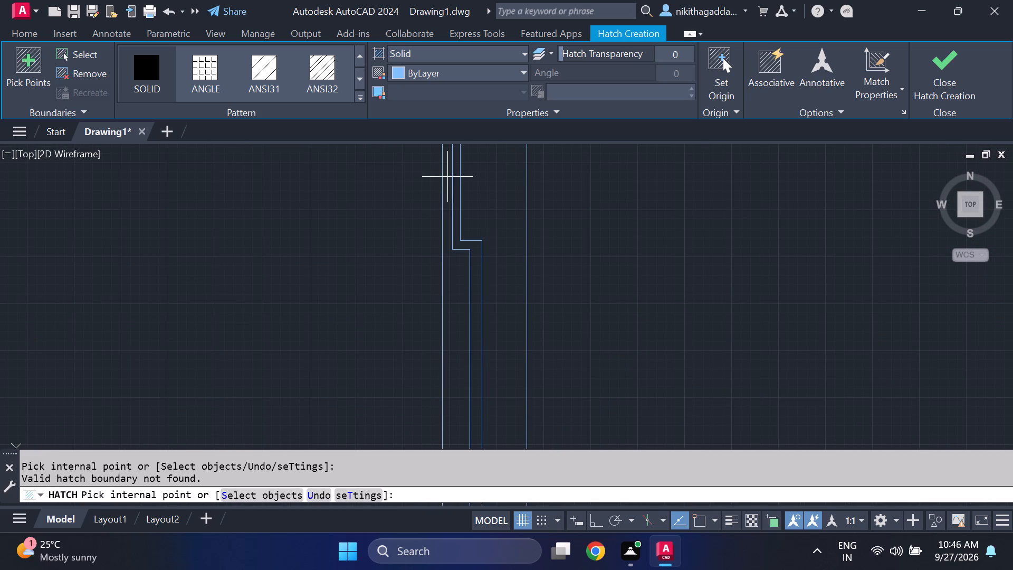
double_click(454, 182)
middle_click_drag(453, 188, 470, 346)
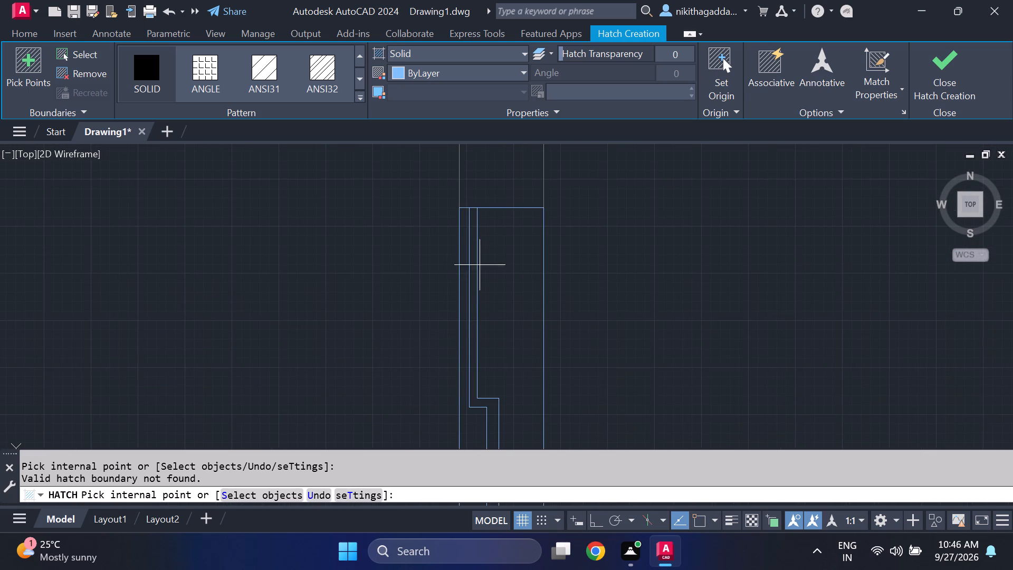
left_click(474, 232)
left_click(474, 232)
scroll(472, 201, "up", 2)
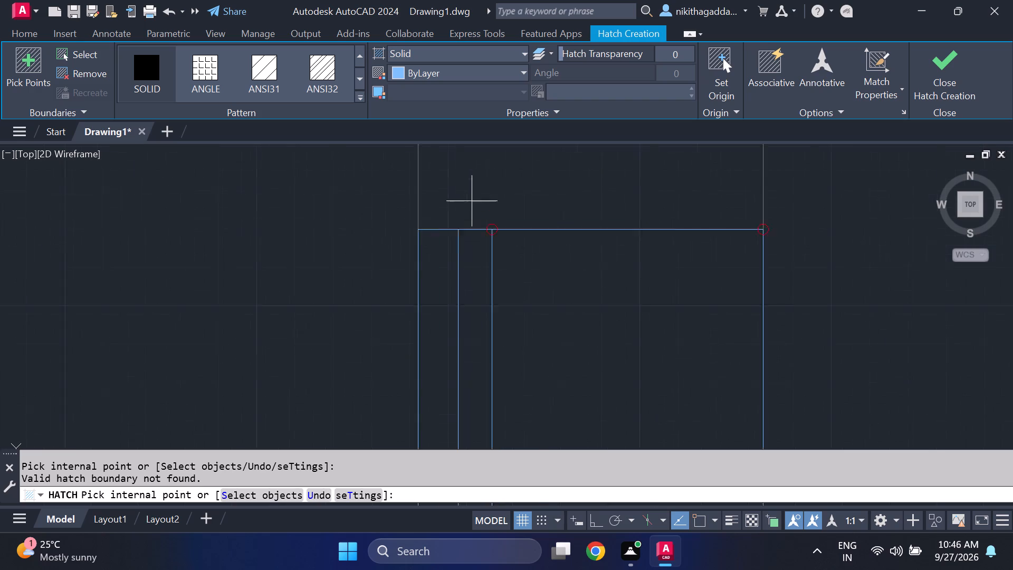
scroll(472, 201, "up", 2)
scroll(487, 264, "down", 7)
scroll(503, 339, "down", 5)
middle_click_drag(499, 366, 495, 357)
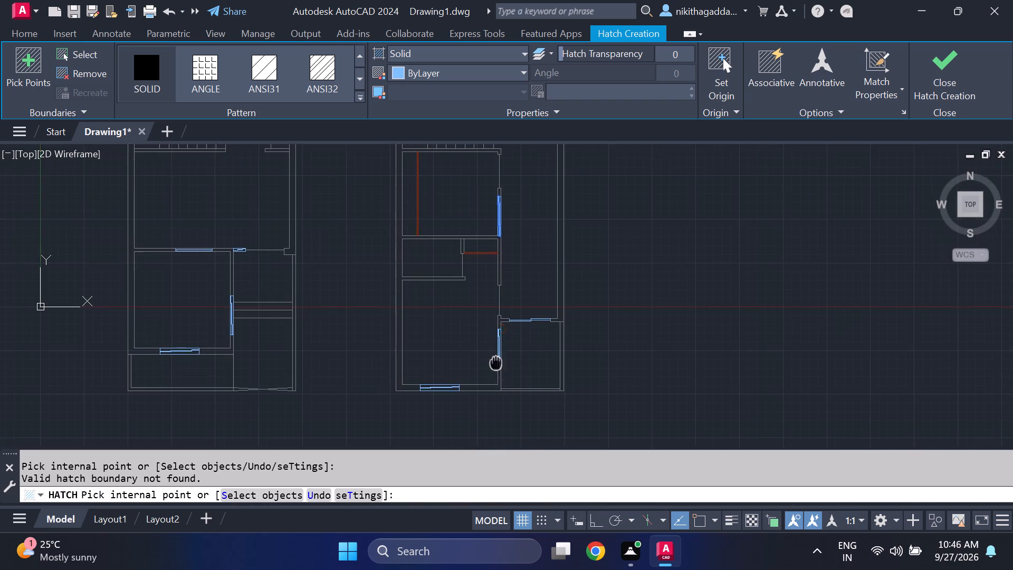
middle_click_drag(495, 357, 488, 327)
scroll(486, 322, "up", 6)
middle_click_drag(556, 351, 452, 190)
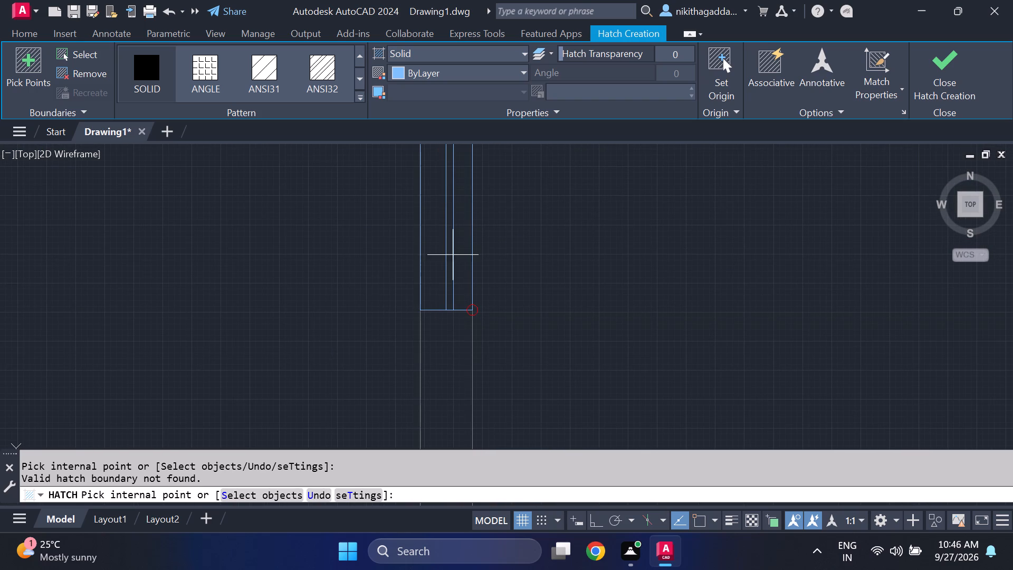
triple_click(452, 262)
left_click_drag(958, 65, 951, 71)
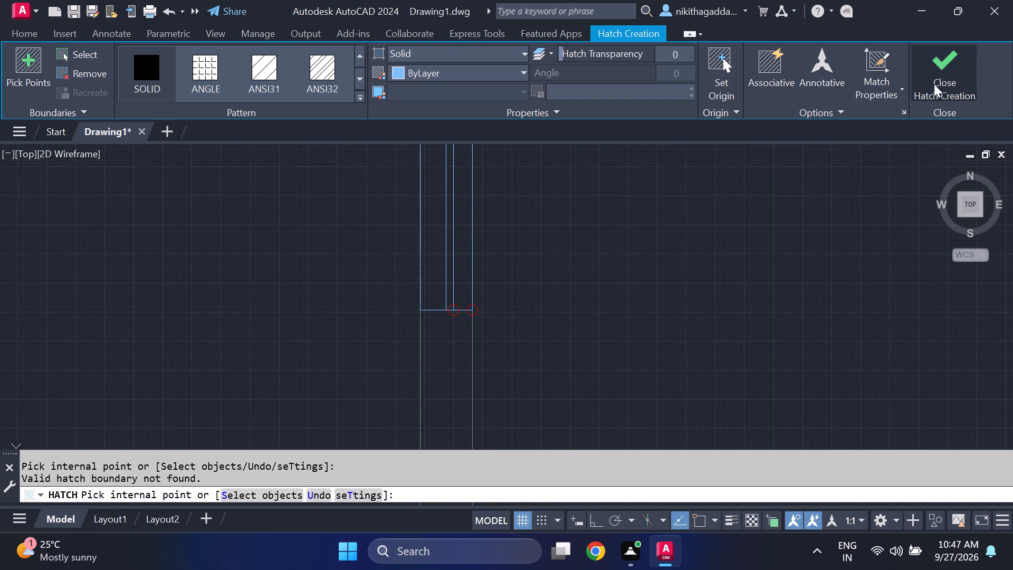
Start a solid hatch and fill the stepped window panel in the south wall of the west plan's southwest room.
scroll(646, 301, "down", 6)
scroll(557, 287, "down", 1)
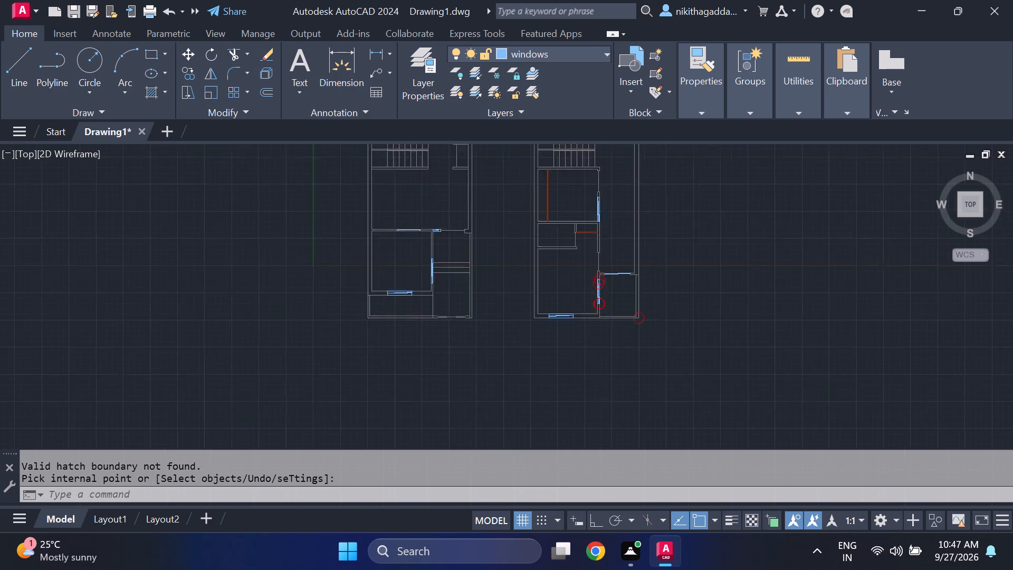
scroll(557, 287, "down", 1)
middle_click(485, 255)
scroll(455, 302, "up", 4)
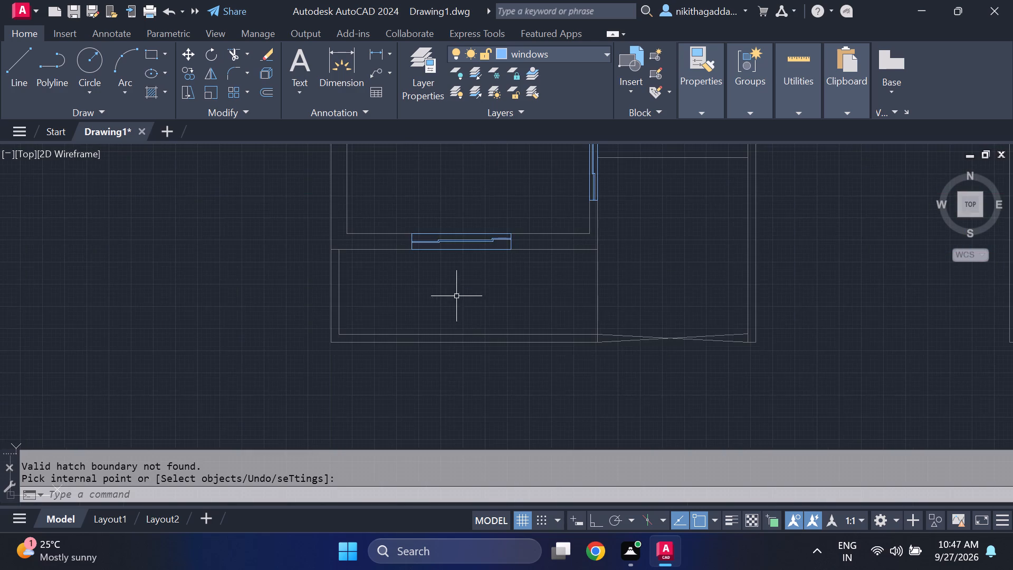
scroll(463, 280, "up", 2)
scroll(463, 281, "down", 3)
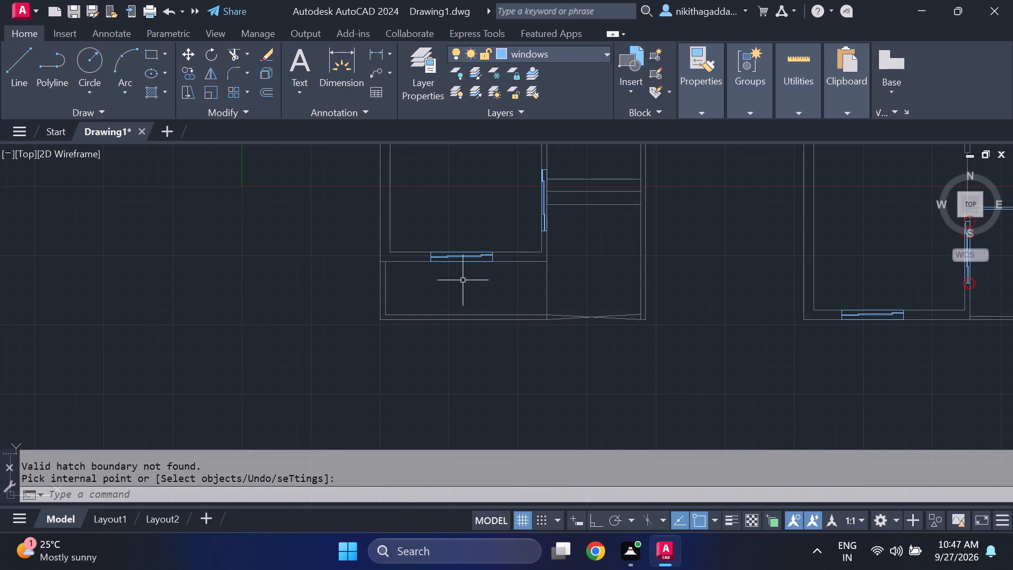
type("hatch")
key("Return")
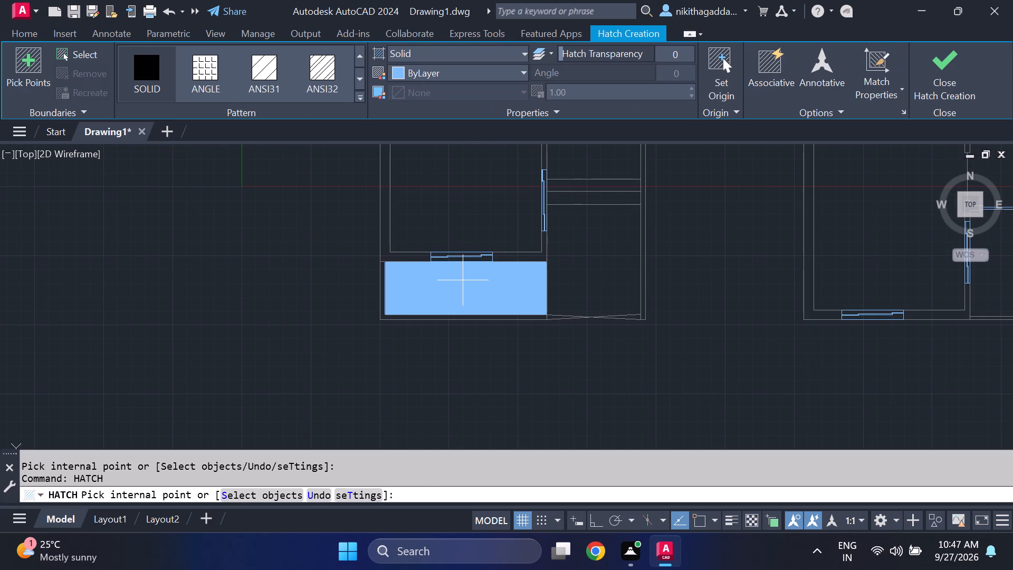
scroll(460, 253, "up", 2)
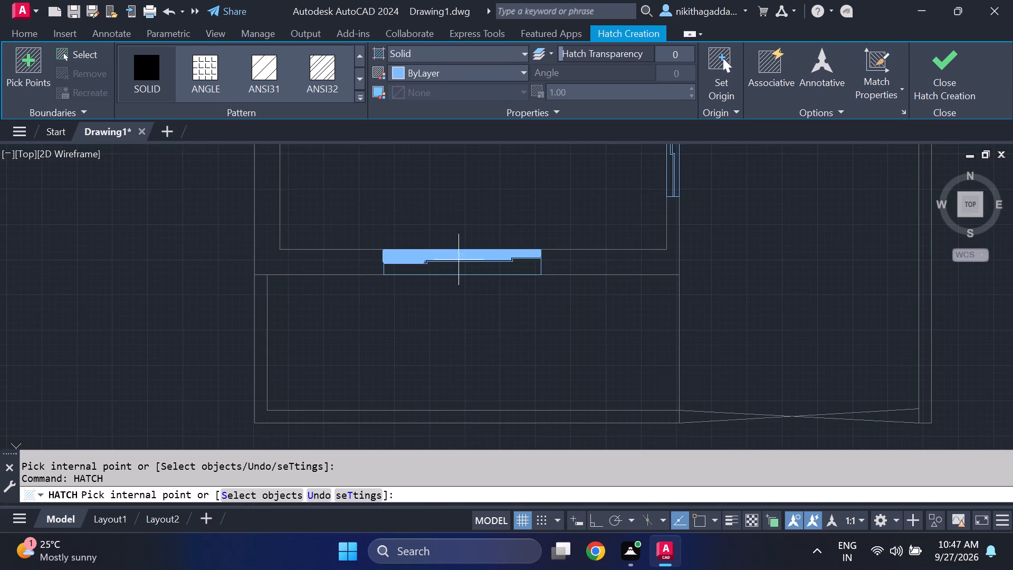
scroll(458, 260, "up", 3)
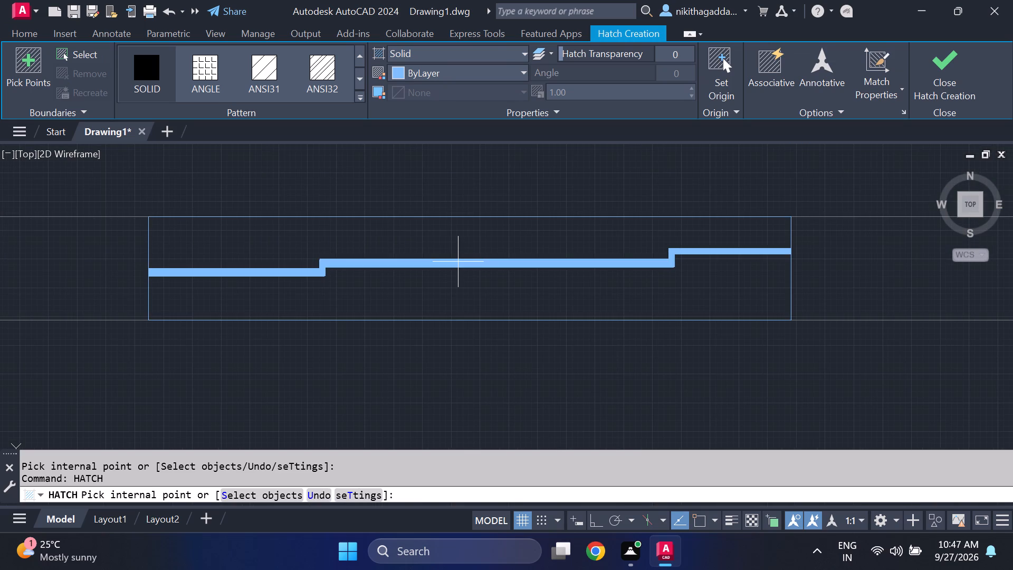
left_click(458, 261)
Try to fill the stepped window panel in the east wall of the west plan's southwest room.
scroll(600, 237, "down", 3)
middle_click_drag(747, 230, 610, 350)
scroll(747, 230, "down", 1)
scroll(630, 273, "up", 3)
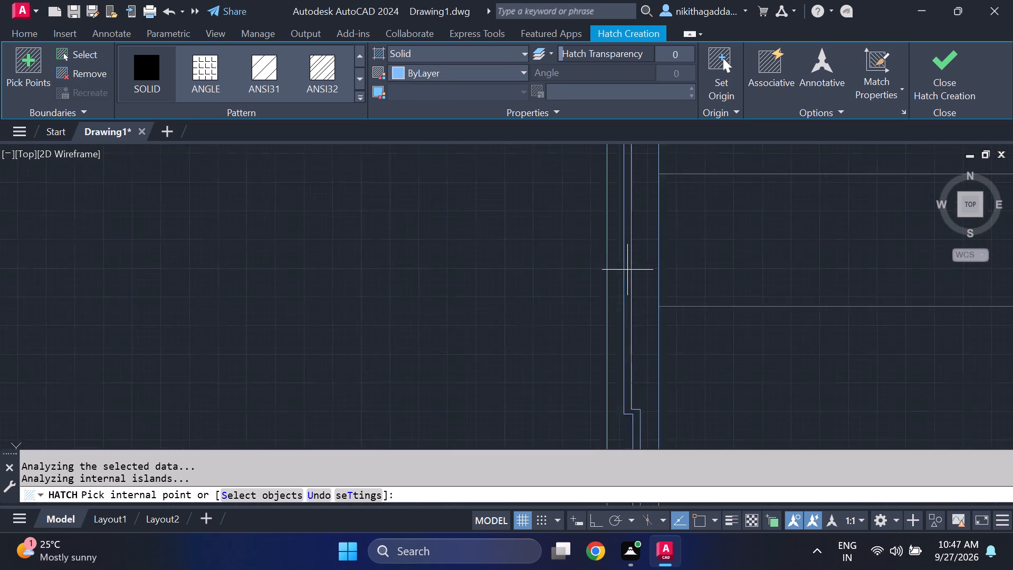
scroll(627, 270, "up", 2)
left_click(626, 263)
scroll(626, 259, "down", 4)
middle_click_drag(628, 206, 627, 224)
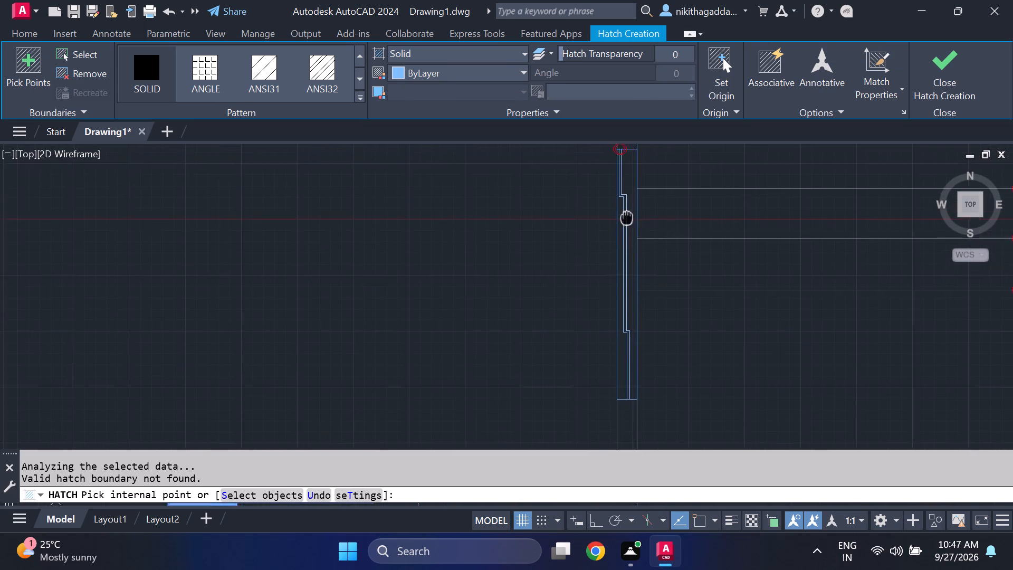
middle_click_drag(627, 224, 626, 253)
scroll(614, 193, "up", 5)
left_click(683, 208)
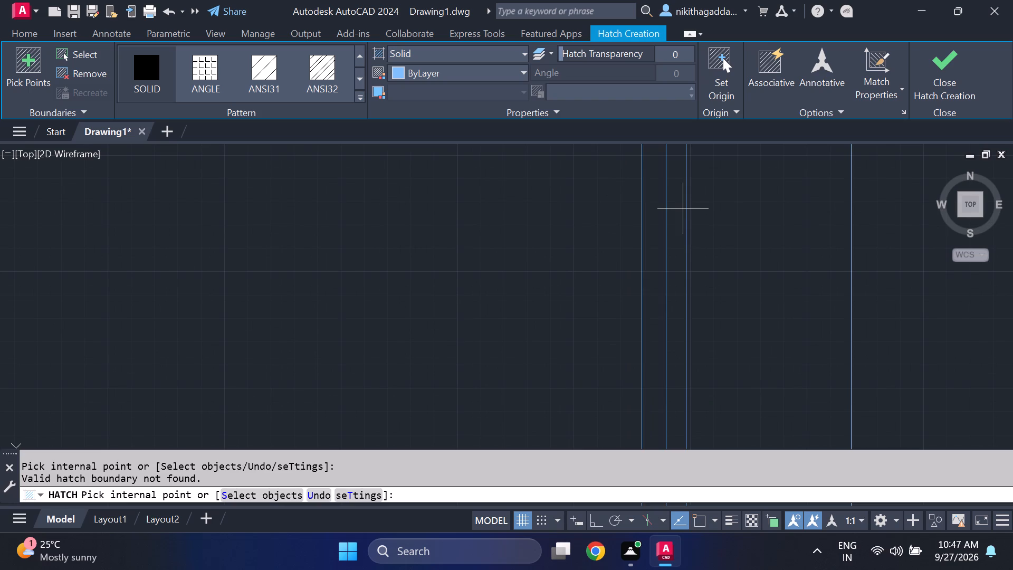
Examine the window panels in the middle and northern rooms of both floor plans for missing solid fill.
scroll(683, 210, "down", 5)
scroll(745, 228, "down", 5)
scroll(805, 265, "down", 1)
middle_click_drag(807, 266, 741, 359)
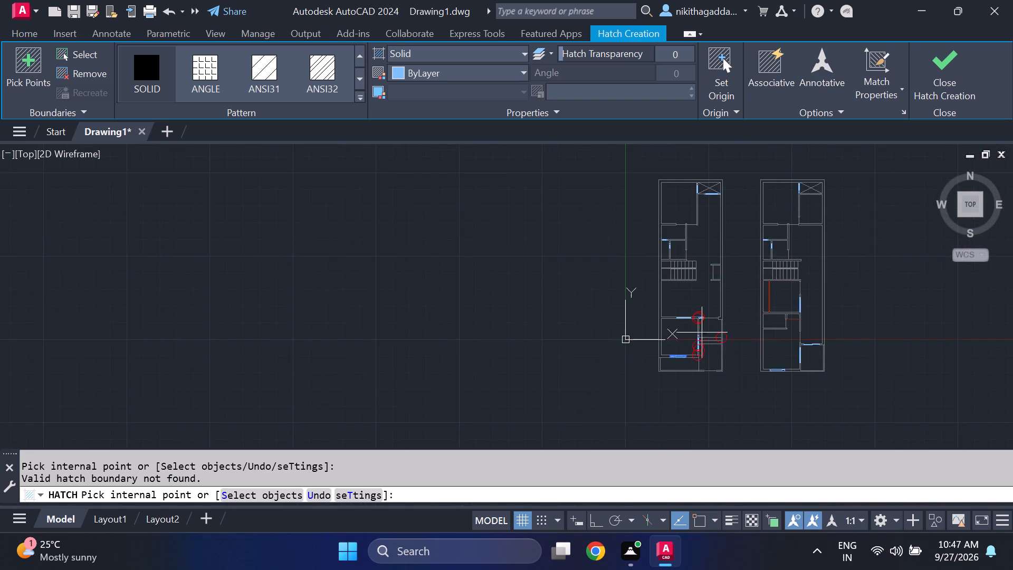
scroll(700, 324, "up", 4)
scroll(636, 305, "up", 3)
scroll(681, 316, "down", 5)
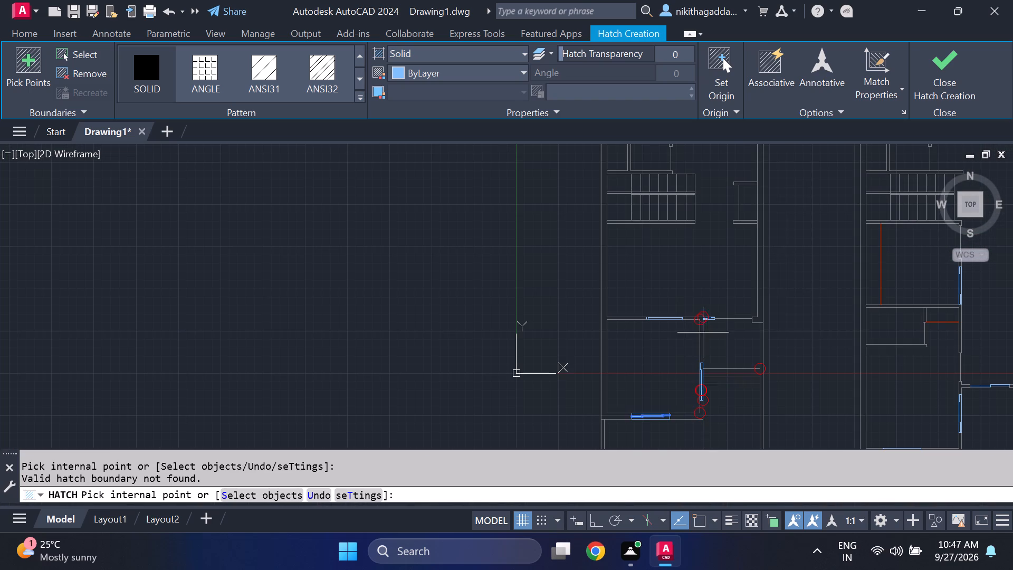
middle_click_drag(743, 302, 557, 331)
middle_click_drag(493, 278, 515, 375)
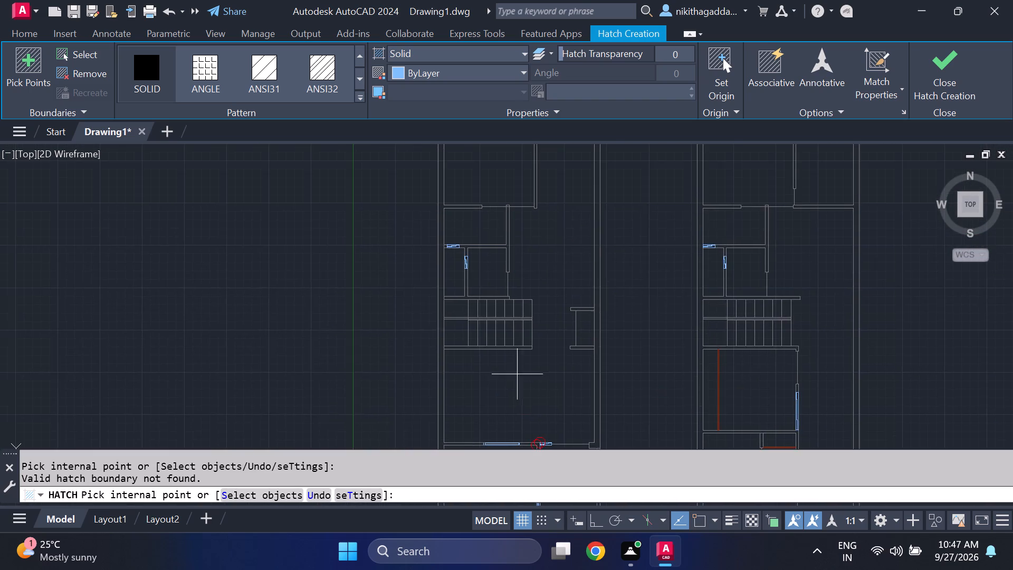
scroll(465, 251, "up", 2)
scroll(470, 253, "down", 1)
scroll(470, 253, "up", 5)
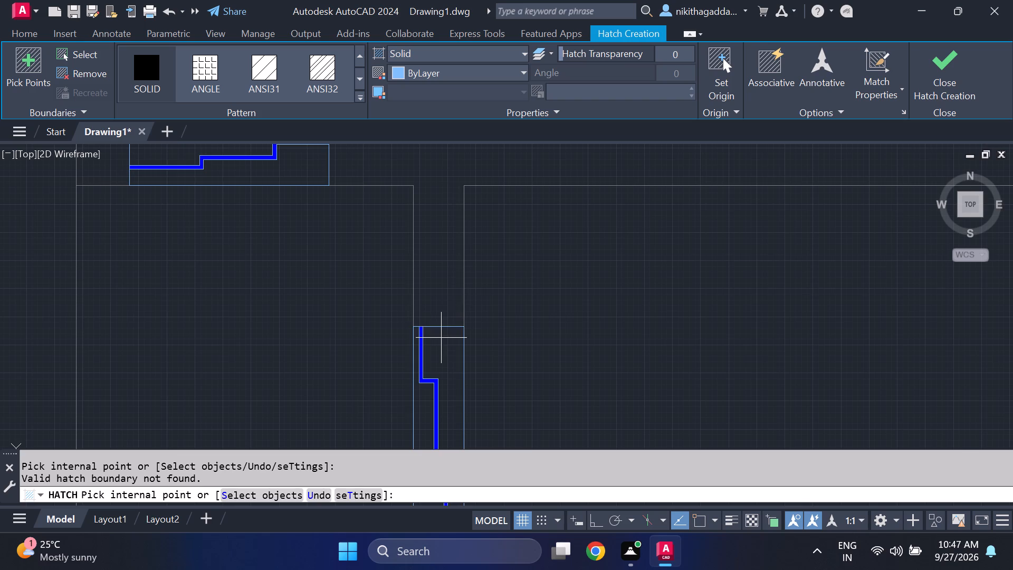
scroll(441, 340, "down", 3)
middle_click_drag(563, 310, 510, 388)
middle_click_drag(495, 253, 466, 396)
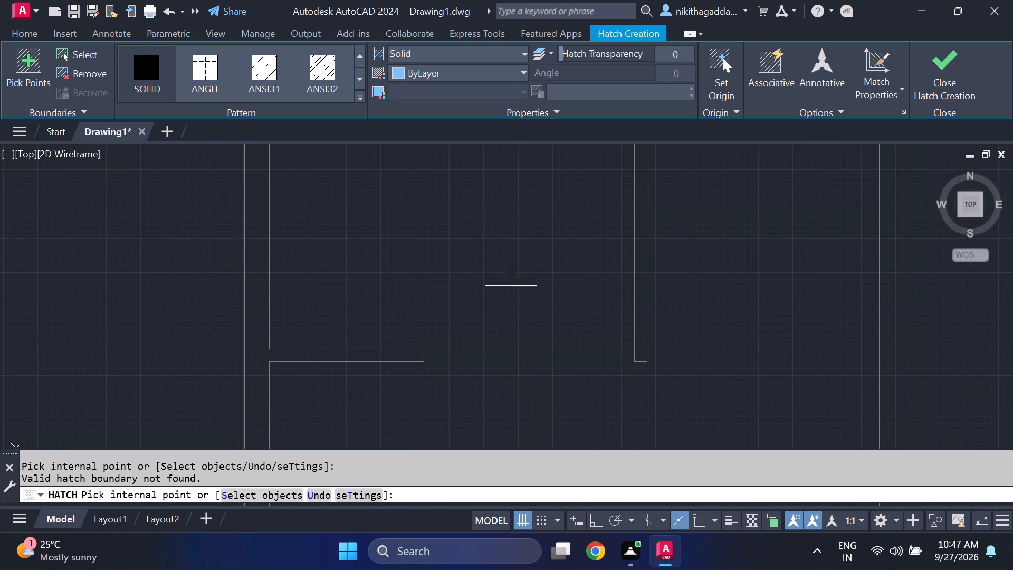
middle_click_drag(538, 226, 489, 394)
middle_click_drag(494, 288, 457, 339)
middle_click_drag(633, 327, 361, 219)
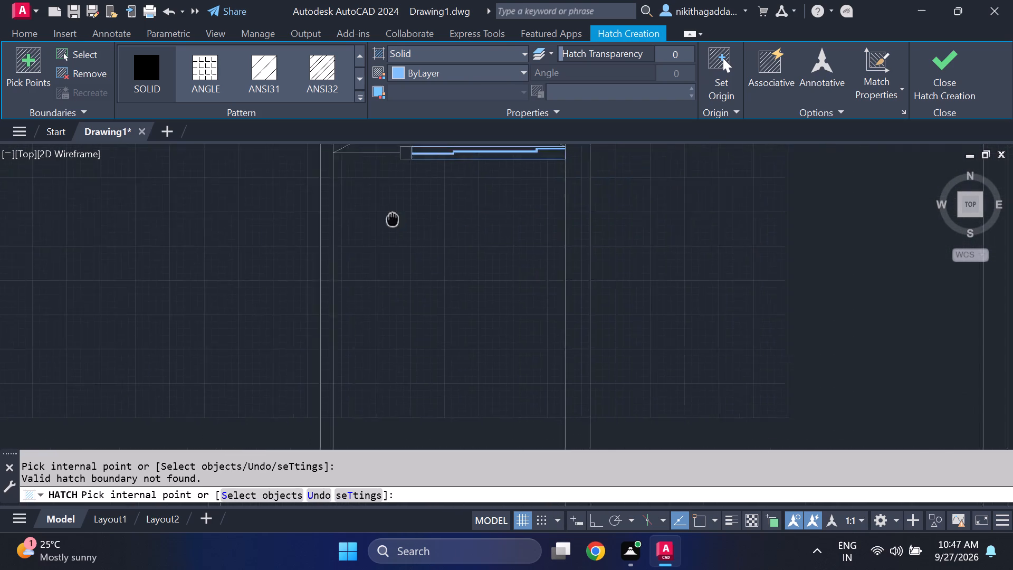
middle_click_drag(361, 219, 342, 219)
scroll(506, 289, "down", 3)
scroll(406, 394, "up", 4)
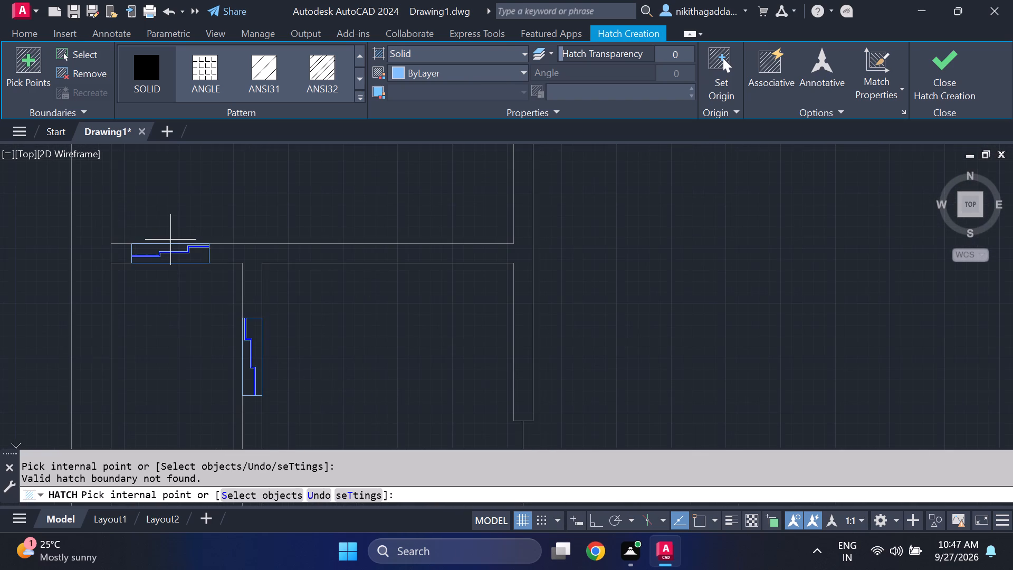
scroll(164, 237, "up", 4)
scroll(193, 270, "down", 6)
scroll(509, 307, "down", 3)
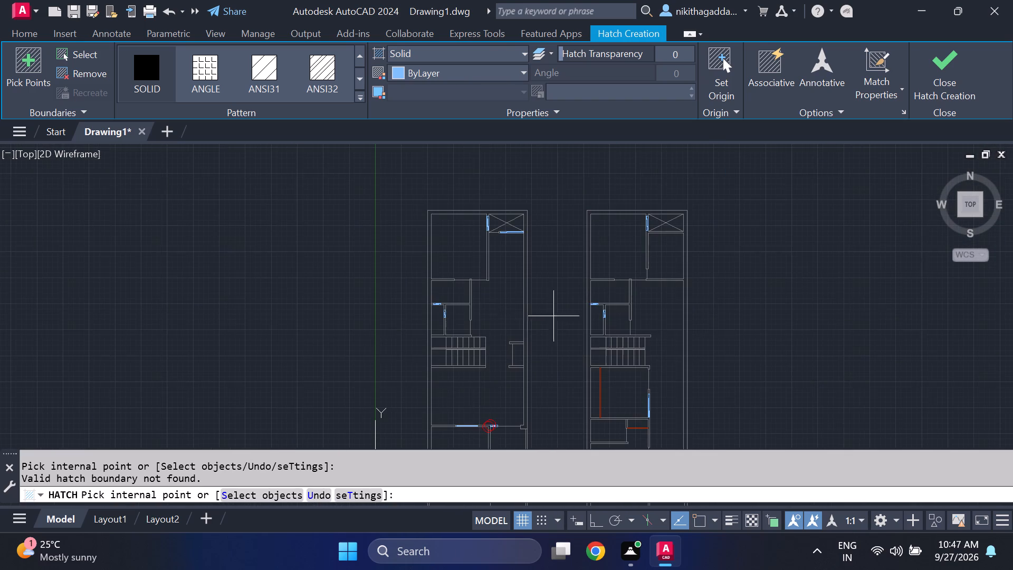
scroll(608, 311, "up", 6)
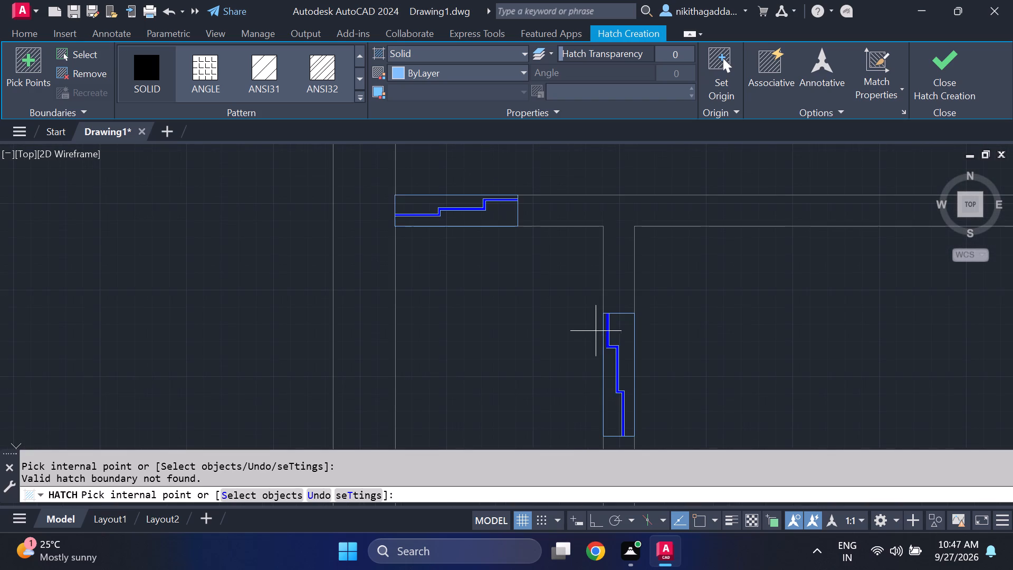
scroll(582, 320, "down", 3)
middle_click_drag(658, 265, 543, 385)
middle_click_drag(585, 281, 584, 413)
scroll(645, 203, "up", 4)
scroll(642, 224, "down", 5)
scroll(619, 344, "down", 4)
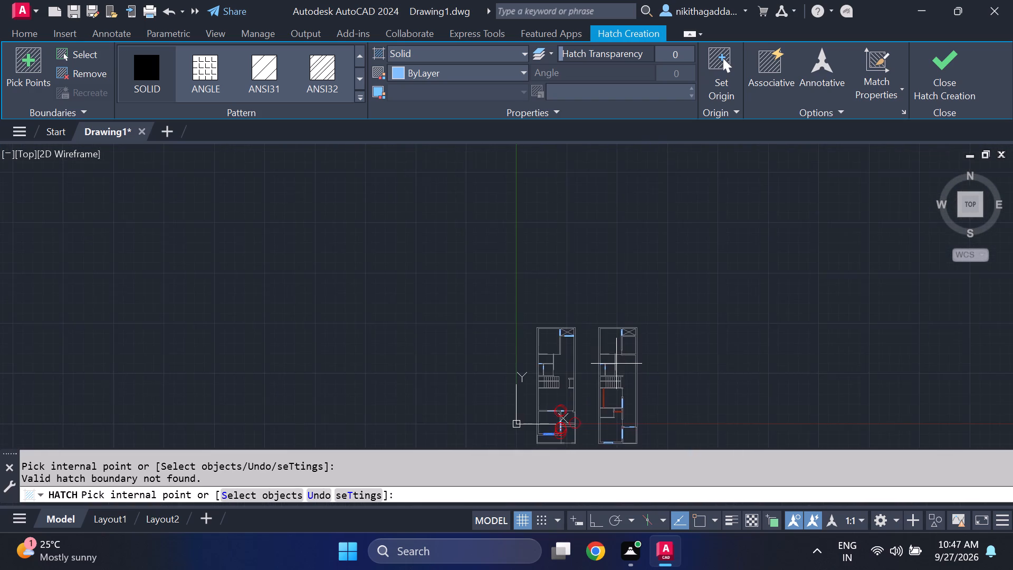
Add the stepped window panel in the south wall of the east plan's southernmost room to the solid hatch.
middle_click_drag(616, 364, 562, 235)
scroll(571, 324, "up", 4)
scroll(473, 249, "up", 3)
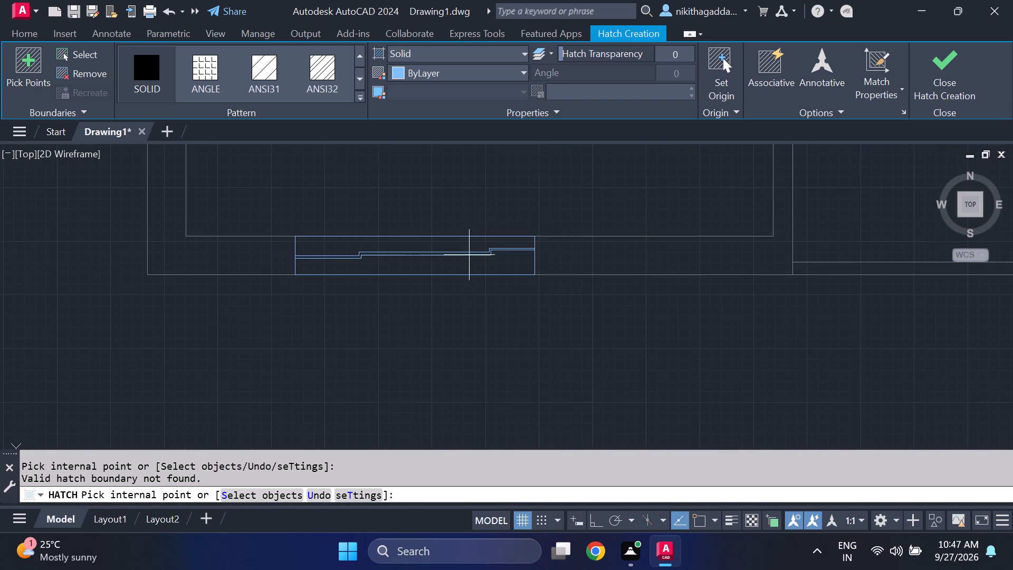
scroll(364, 258, "up", 2)
left_click(379, 245)
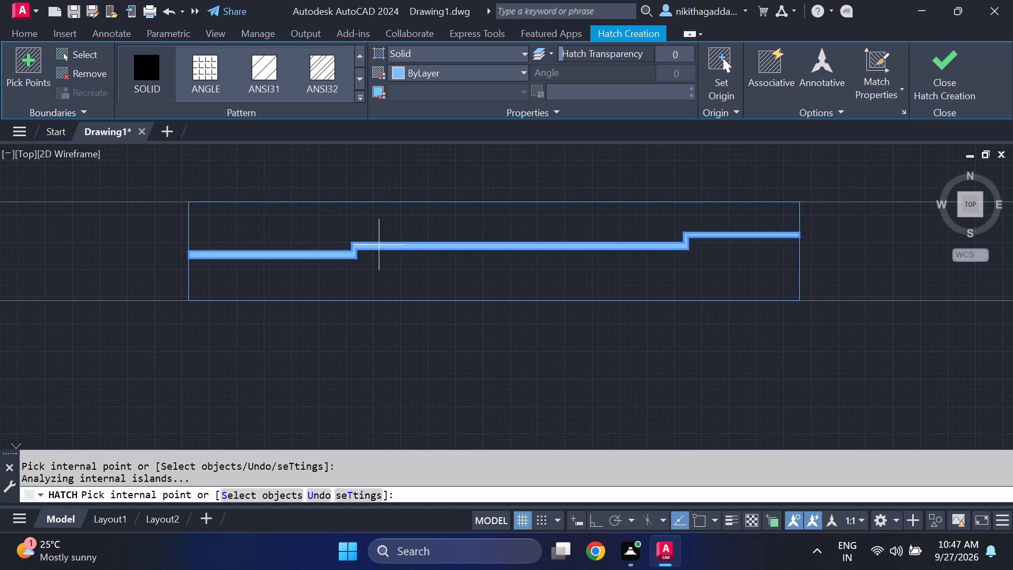
Add the stepped window panel in the east wall of the east plan's southernmost room to the solid hatch.
scroll(509, 236, "down", 4)
scroll(671, 210, "down", 3)
middle_click_drag(700, 209, 667, 286)
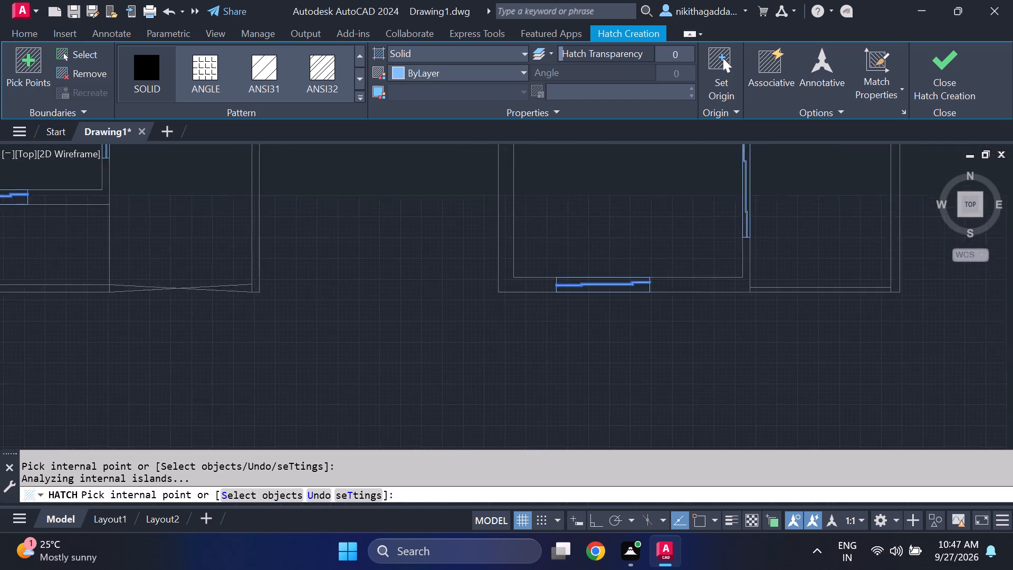
middle_click_drag(667, 286, 656, 301)
scroll(735, 220, "up", 3)
left_click(706, 233)
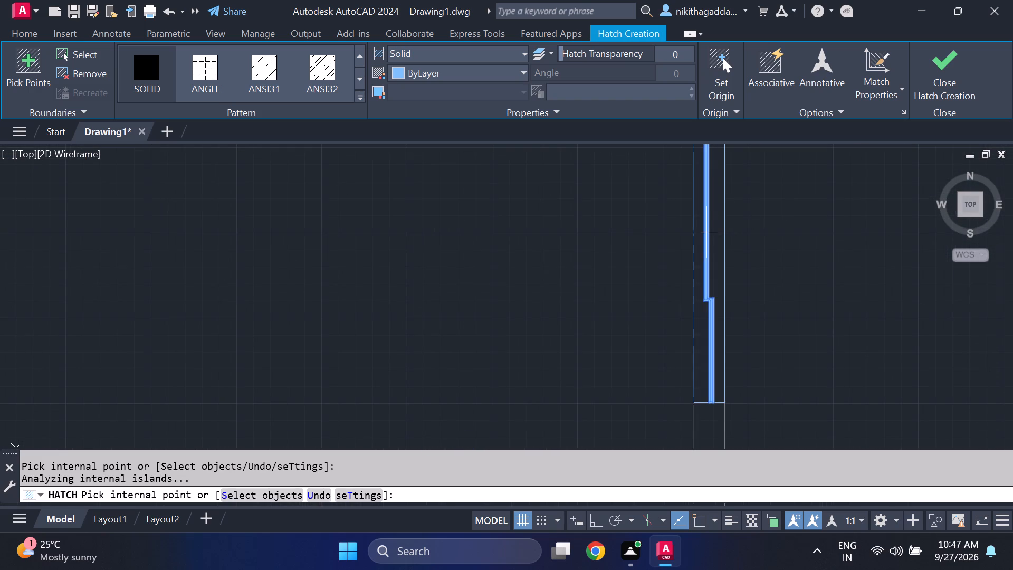
Add the stepped window panel in the east wall of the west plan's southwest room to the solid hatch and finish the hatch.
scroll(716, 230, "down", 3)
middle_click_drag(764, 212, 743, 284)
scroll(751, 253, "up", 1)
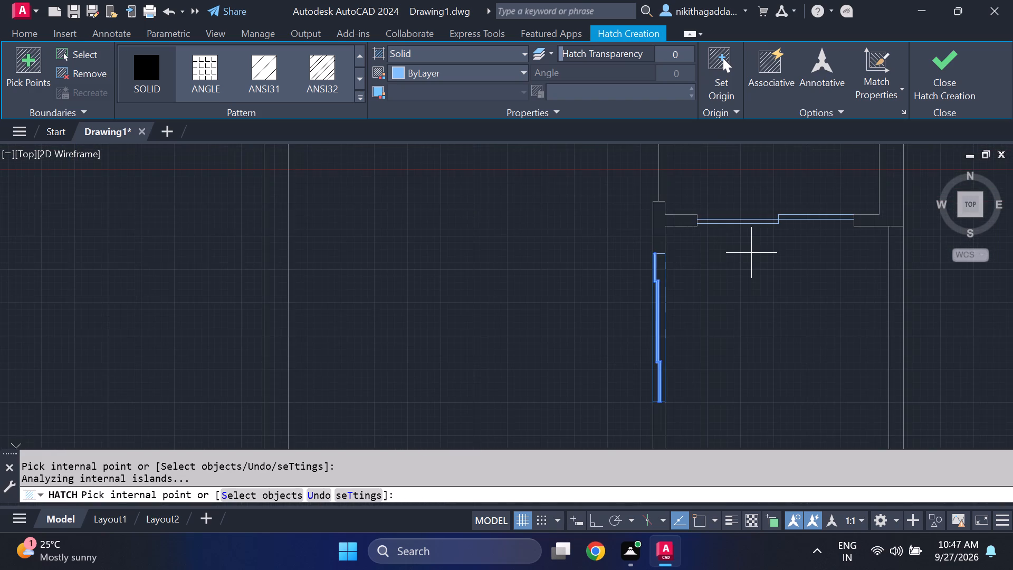
scroll(751, 253, "down", 4)
scroll(741, 188, "up", 4)
scroll(734, 197, "down", 2)
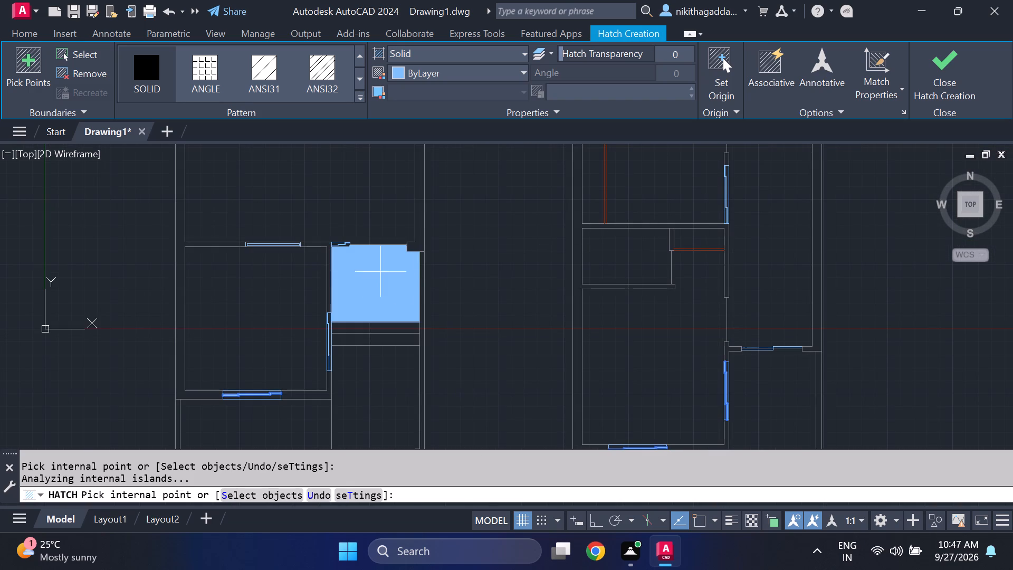
scroll(337, 345, "up", 3)
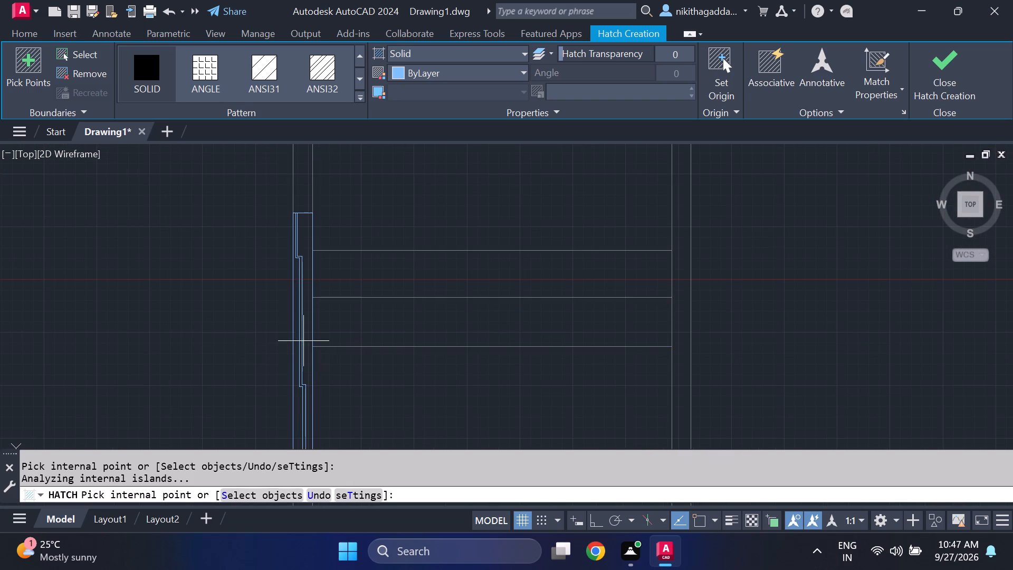
left_click(300, 339)
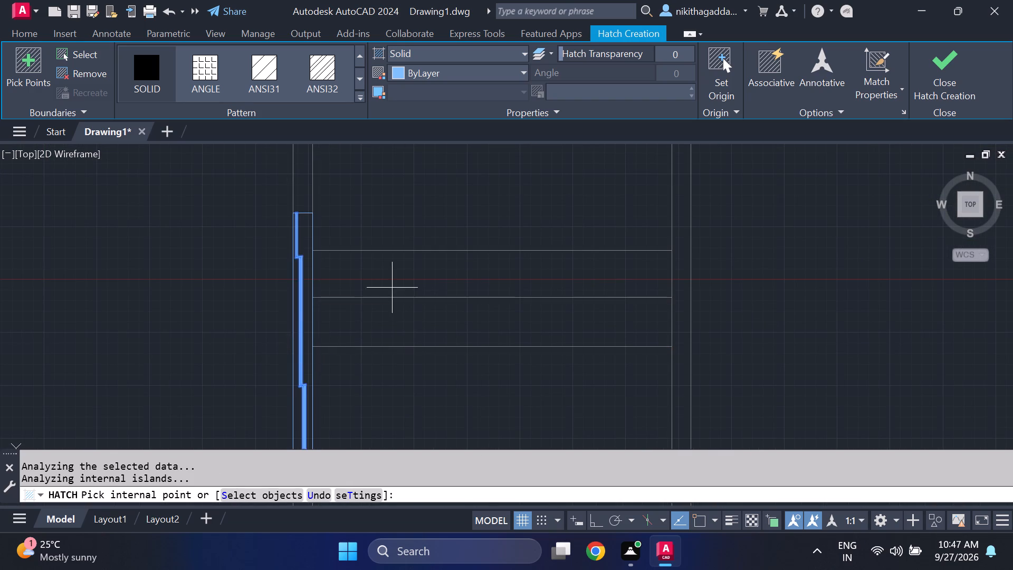
scroll(391, 284, "down", 3)
middle_click_drag(436, 242, 448, 344)
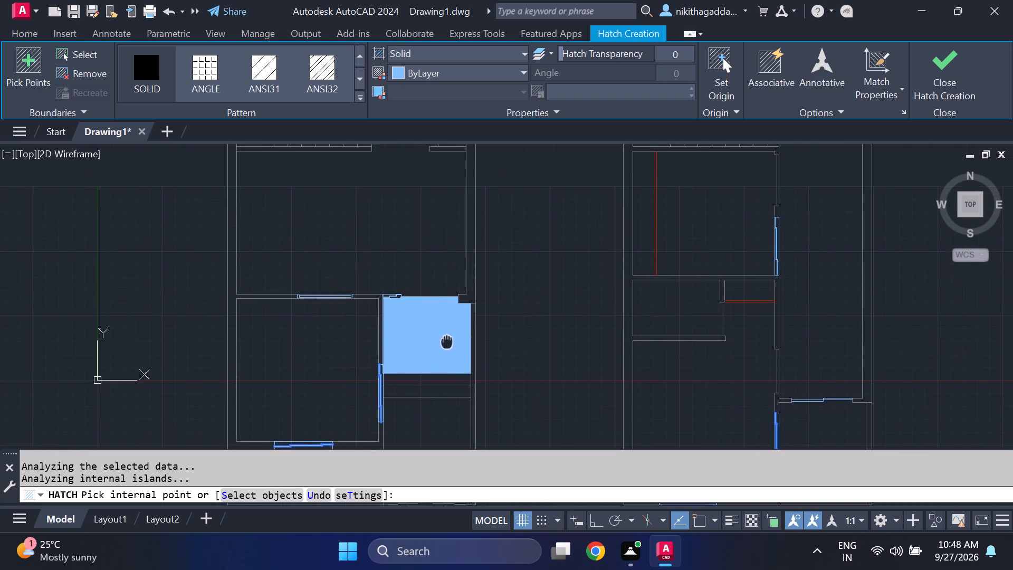
scroll(536, 235, "down", 2)
middle_click_drag(539, 244, 538, 347)
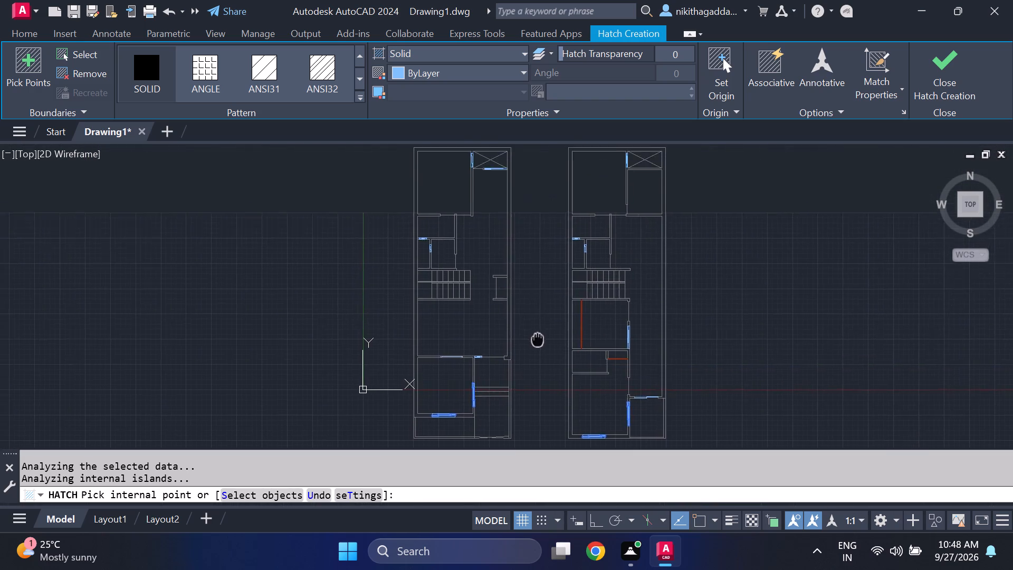
middle_click_drag(538, 347, 533, 384)
left_click(952, 70)
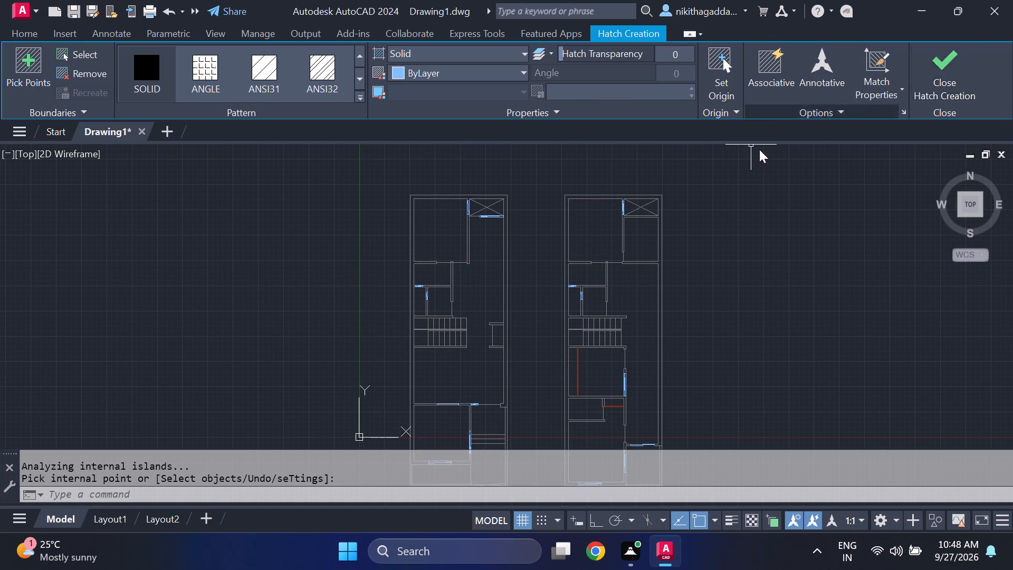
Set the windows layer's colour to index colour 180.
left_click(496, 57)
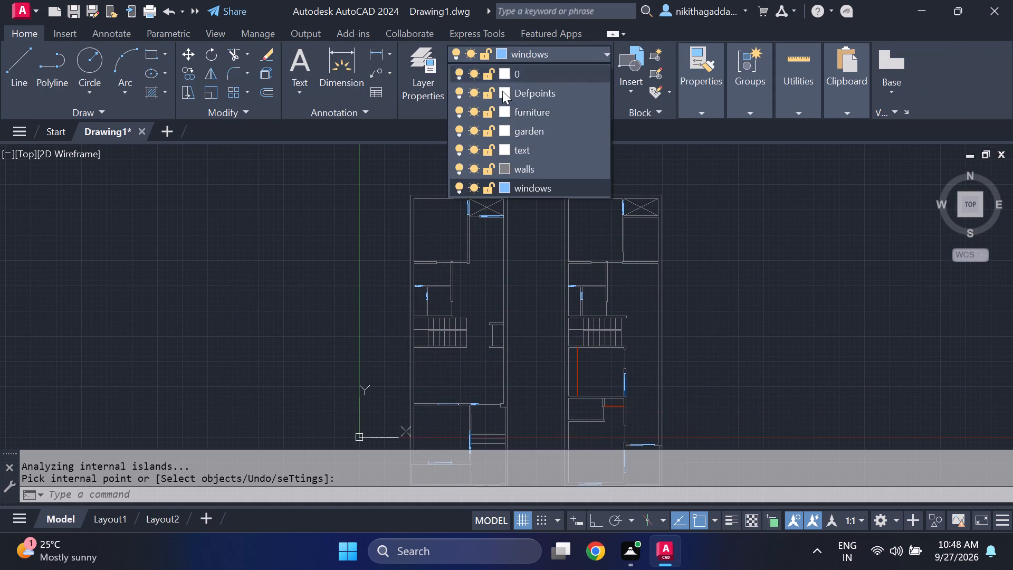
left_click(506, 186)
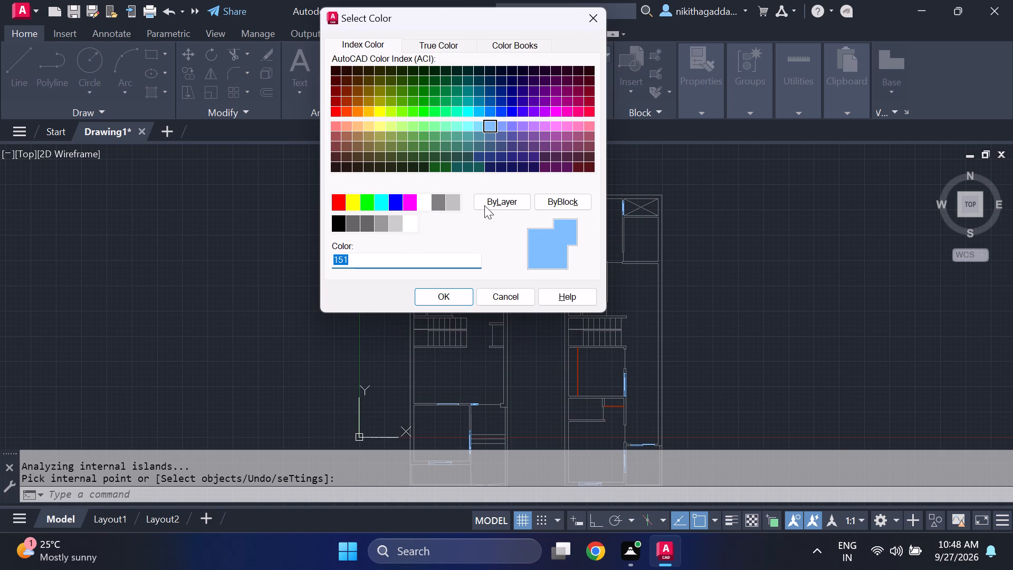
left_click(521, 112)
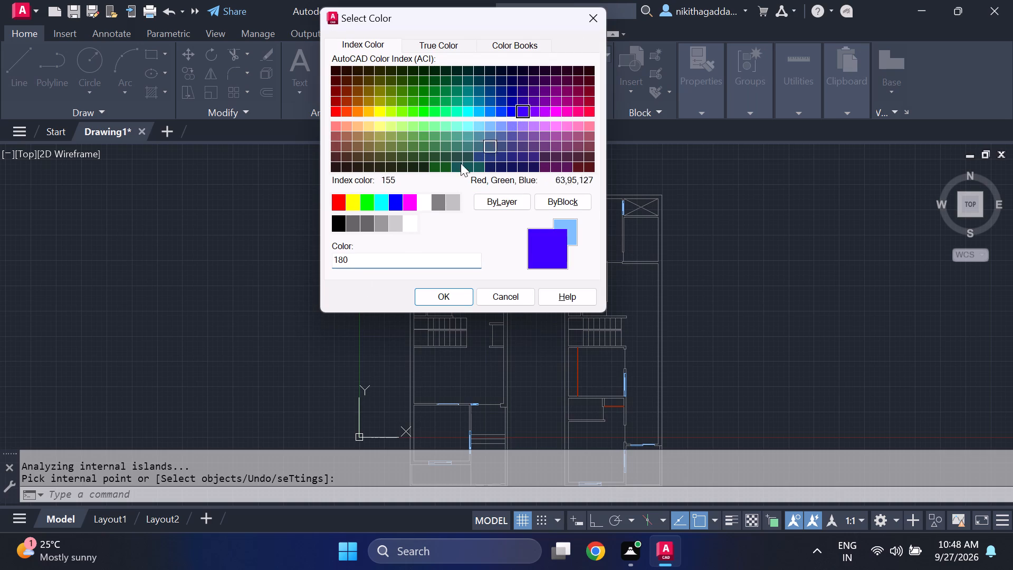
left_click(458, 292)
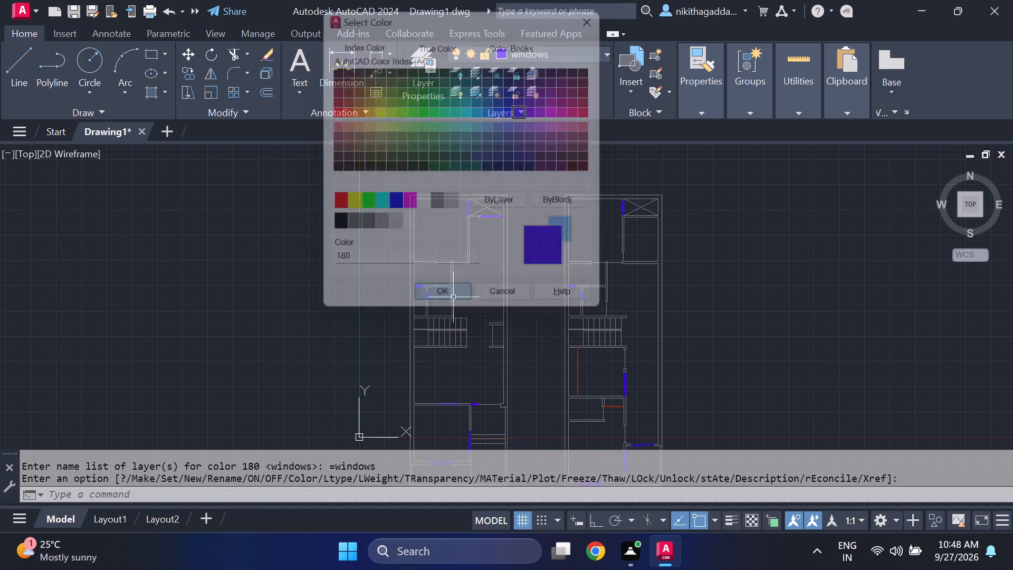
scroll(494, 213, "up", 3)
scroll(463, 179, "up", 3)
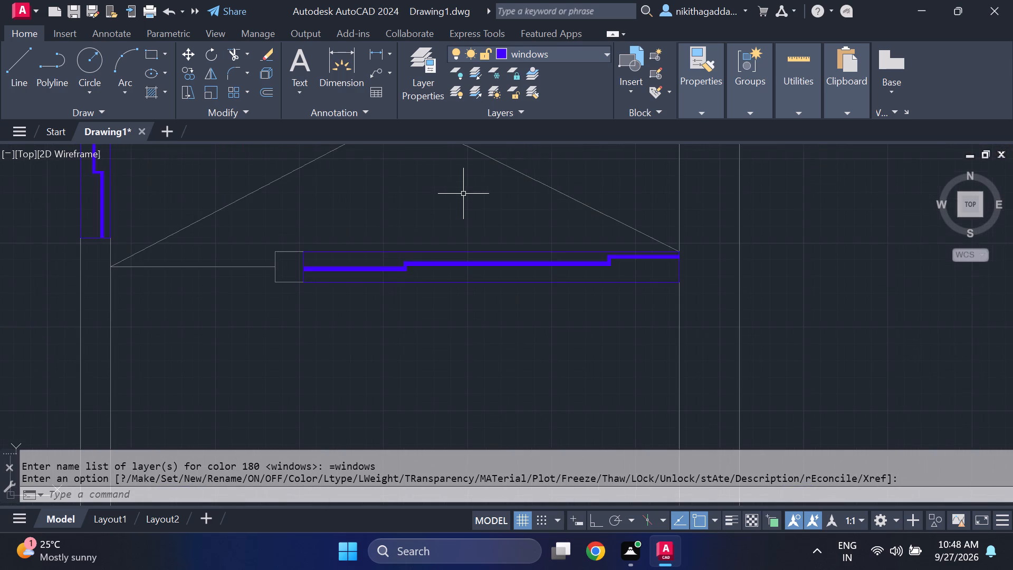
Set the colour of the stepped window panels' solid hatch to ByLayer.
scroll(460, 226, "down", 5)
middle_click_drag(438, 294, 437, 275)
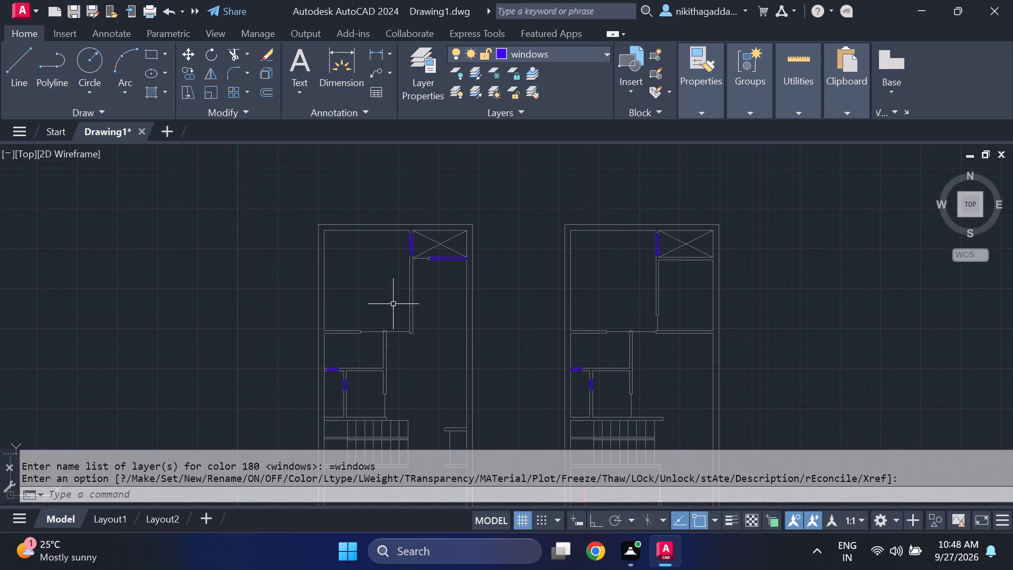
scroll(349, 373, "up", 5)
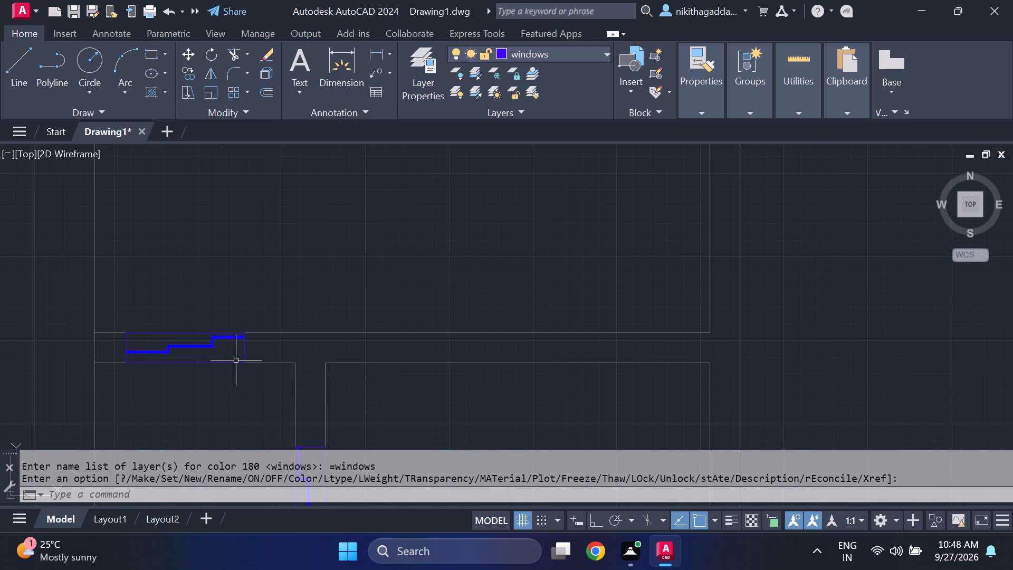
middle_click_drag(331, 299, 359, 314)
scroll(223, 367, "up", 2)
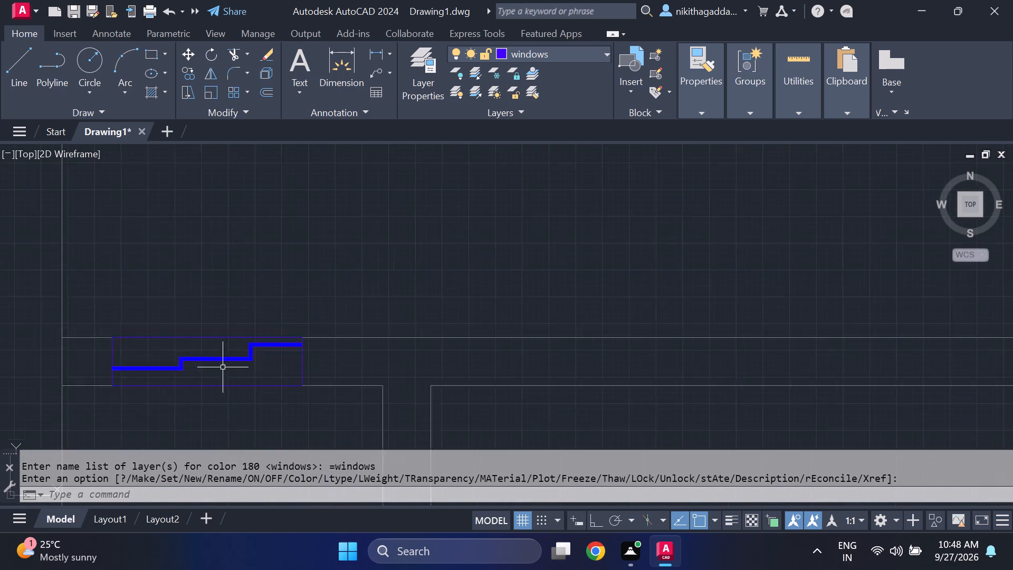
scroll(223, 367, "up", 1)
left_click(226, 350)
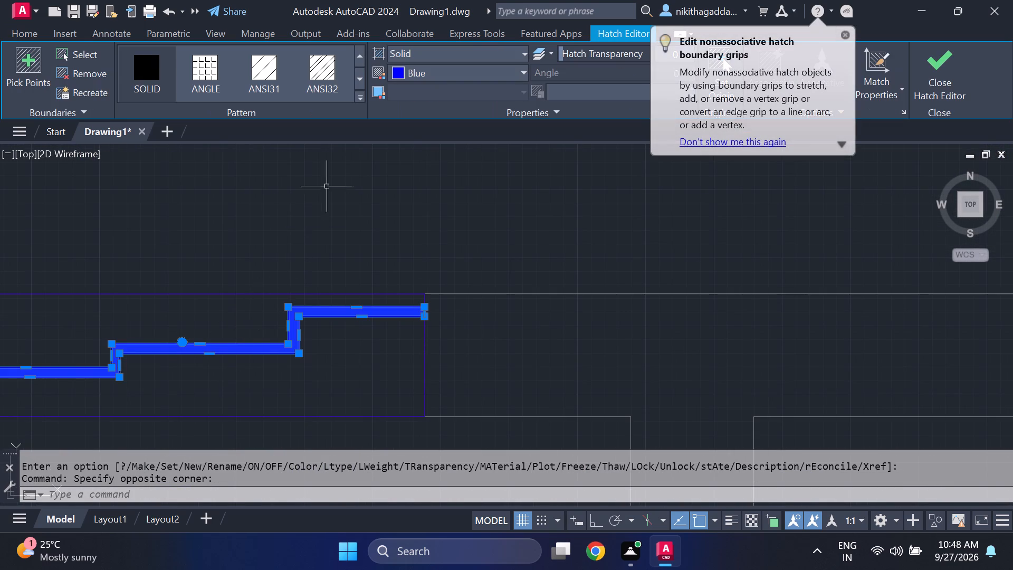
left_click(486, 70)
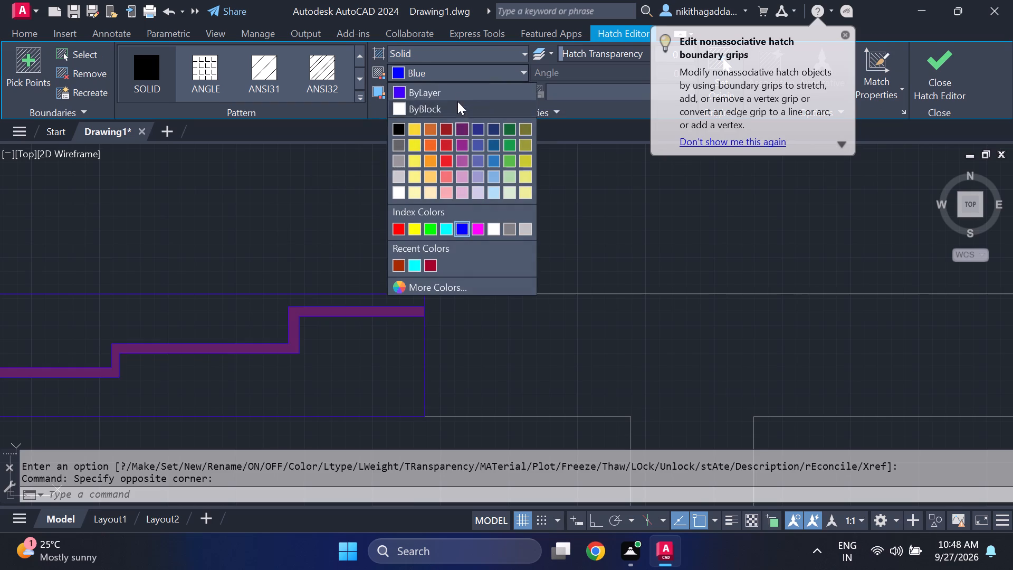
left_click(458, 92)
key("Escape")
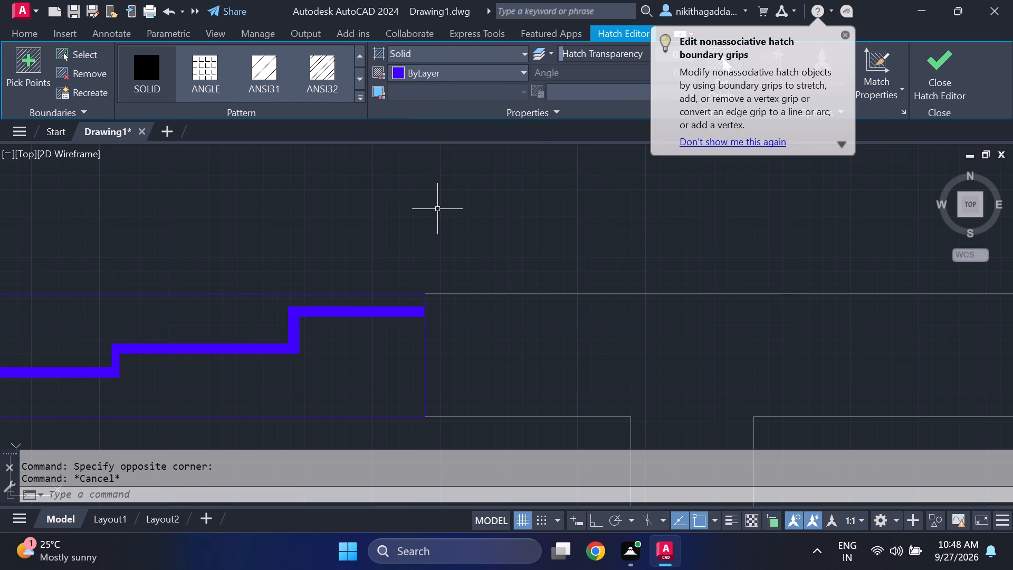
Start a solid hatch in colour 0,0,0 and fill the west plan's outer wall with it.
scroll(408, 229, "down", 5)
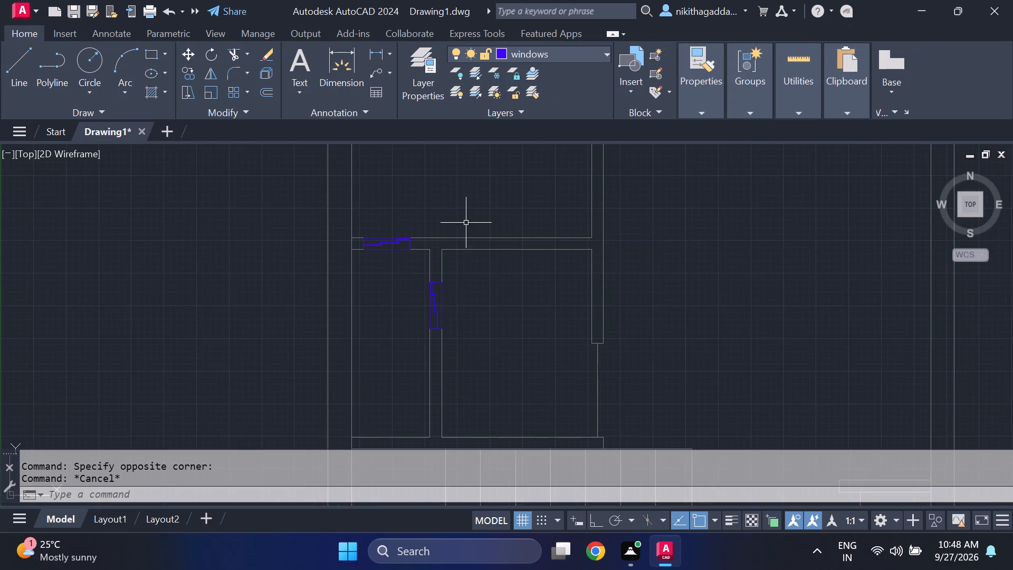
scroll(466, 226, "down", 2)
scroll(538, 220, "down", 2)
middle_click_drag(610, 298, 610, 306)
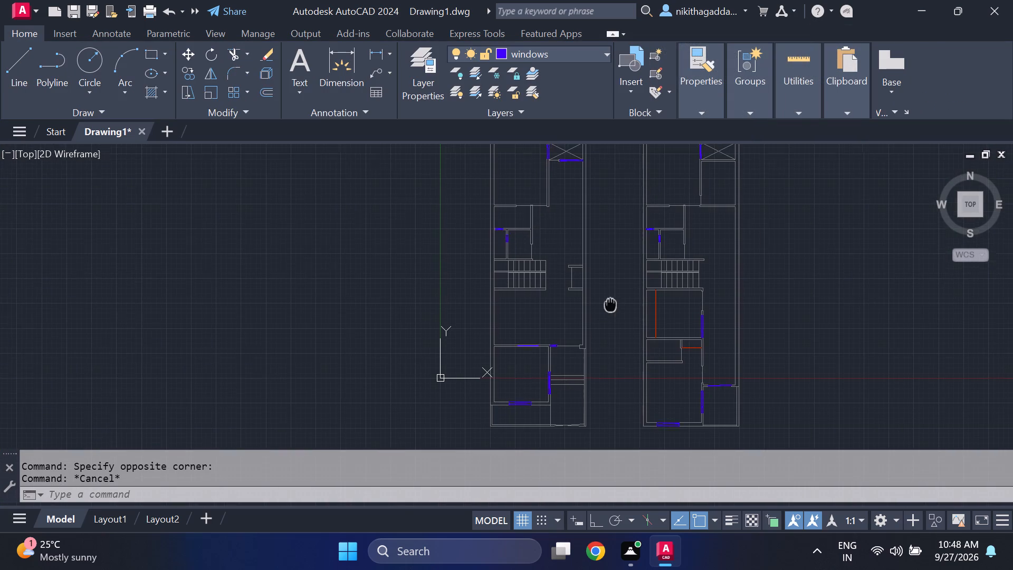
middle_click_drag(610, 306, 549, 318)
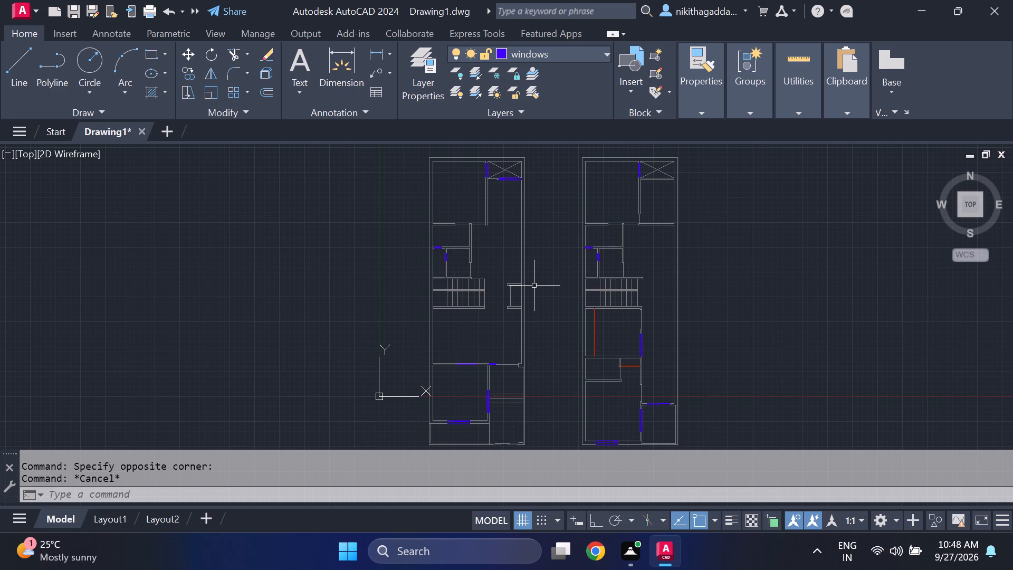
type("hatch")
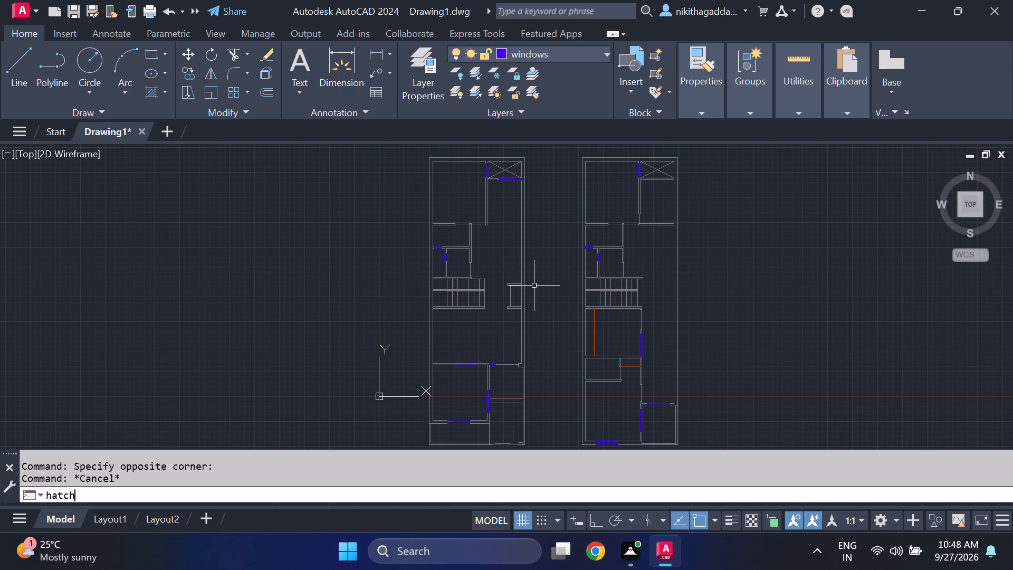
key("Return")
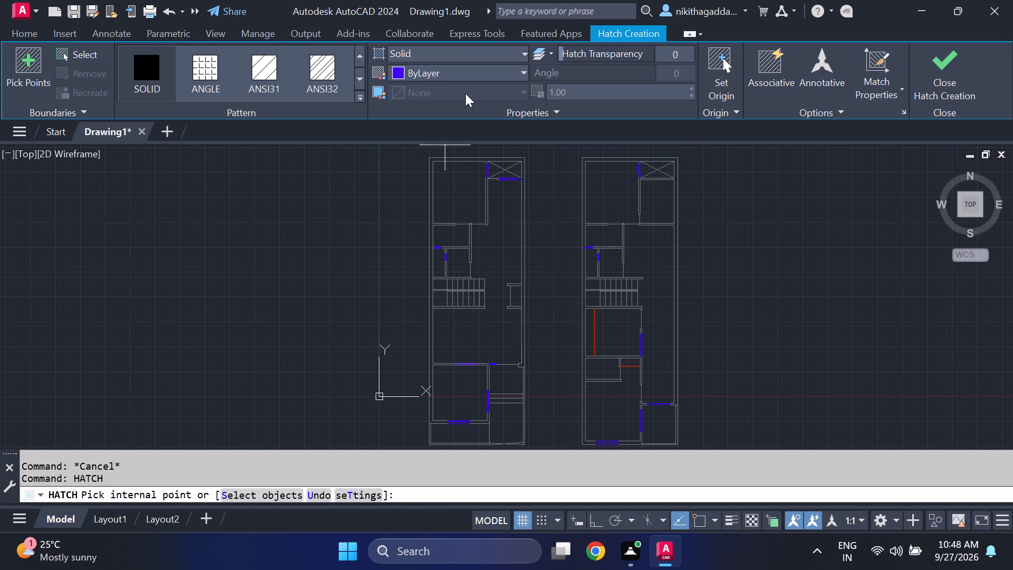
left_click(484, 68)
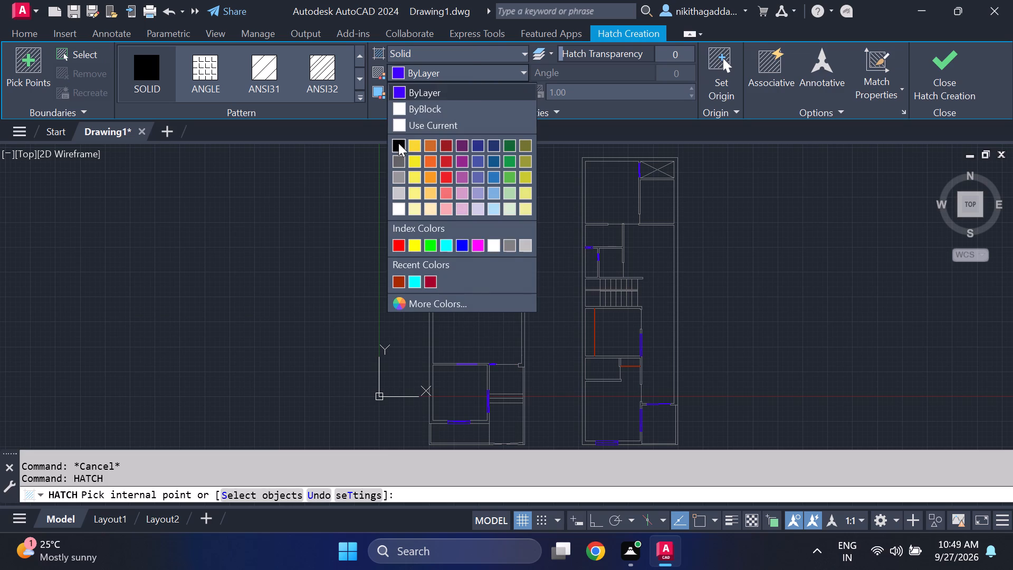
left_click(397, 144)
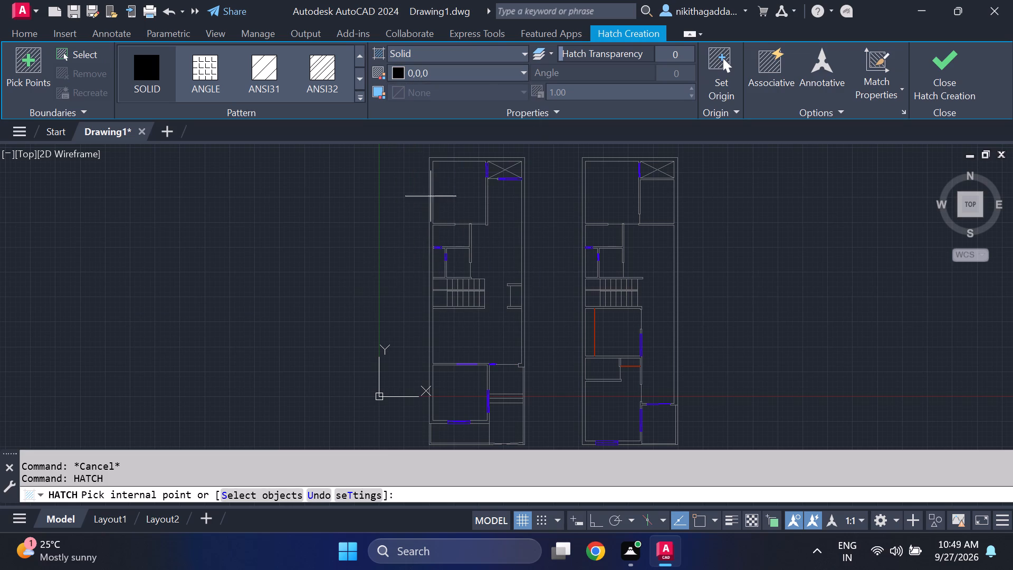
left_click(432, 194)
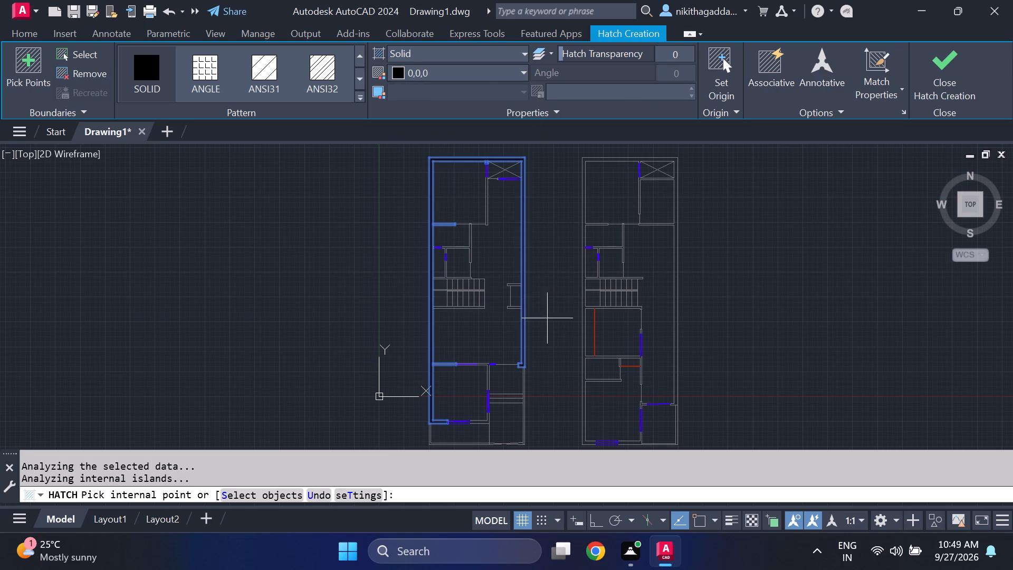
Add the west plan's interior walls between the northwest room and the staircase to the black hatch.
scroll(484, 207, "up", 1)
left_click(487, 206)
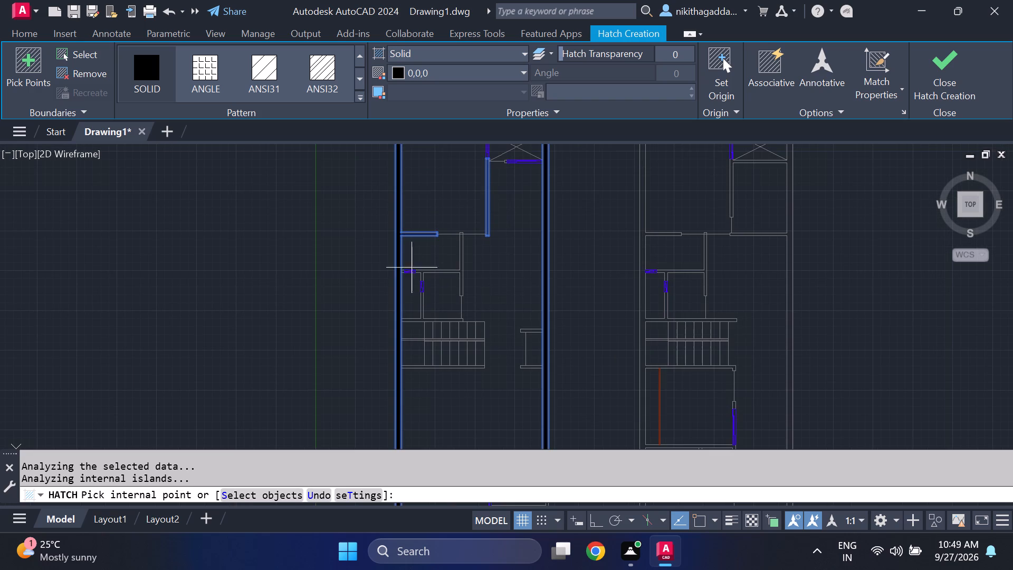
left_click(462, 255)
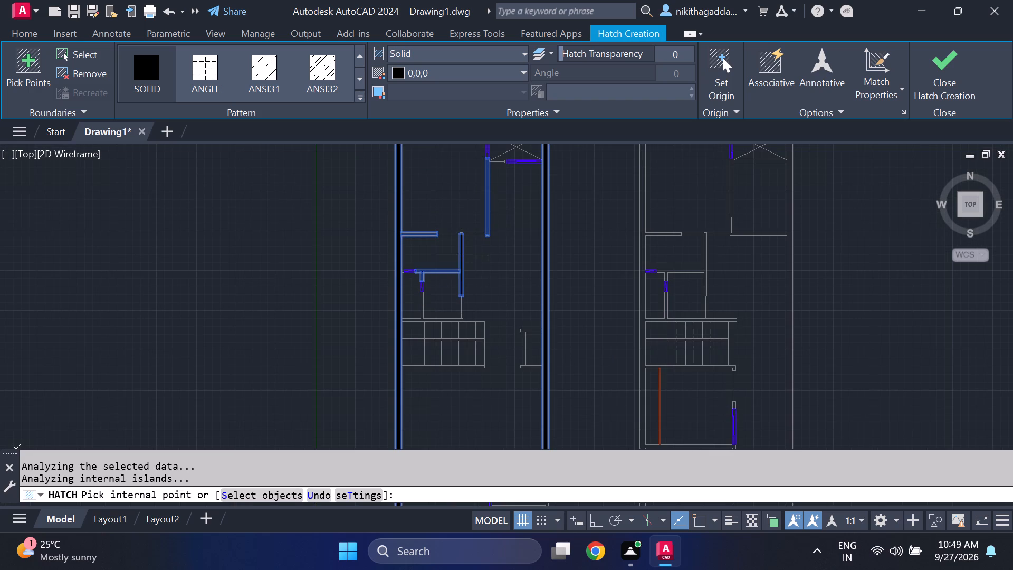
left_click(423, 310)
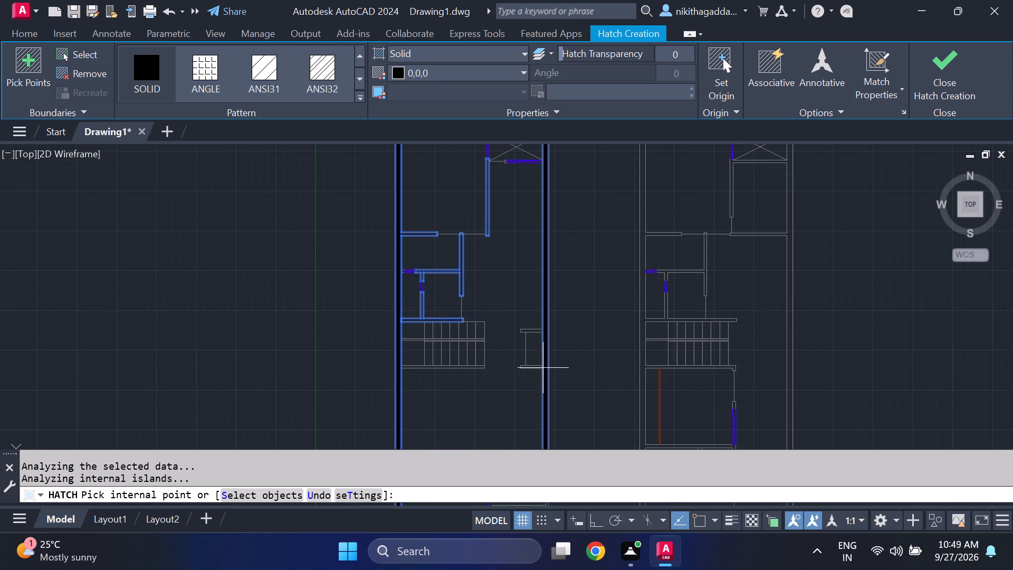
Add the remaining north, east and south wall segments of the west plan's southwest room to the black hatch.
scroll(610, 335, "down", 1)
middle_click_drag(610, 335, 604, 333)
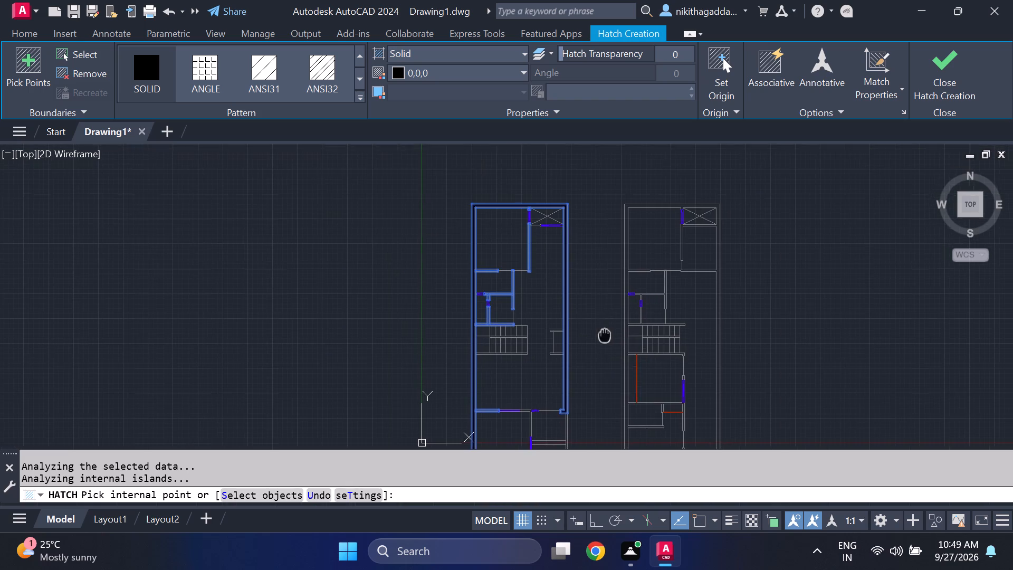
middle_click_drag(604, 333, 576, 251)
scroll(451, 336, "up", 3)
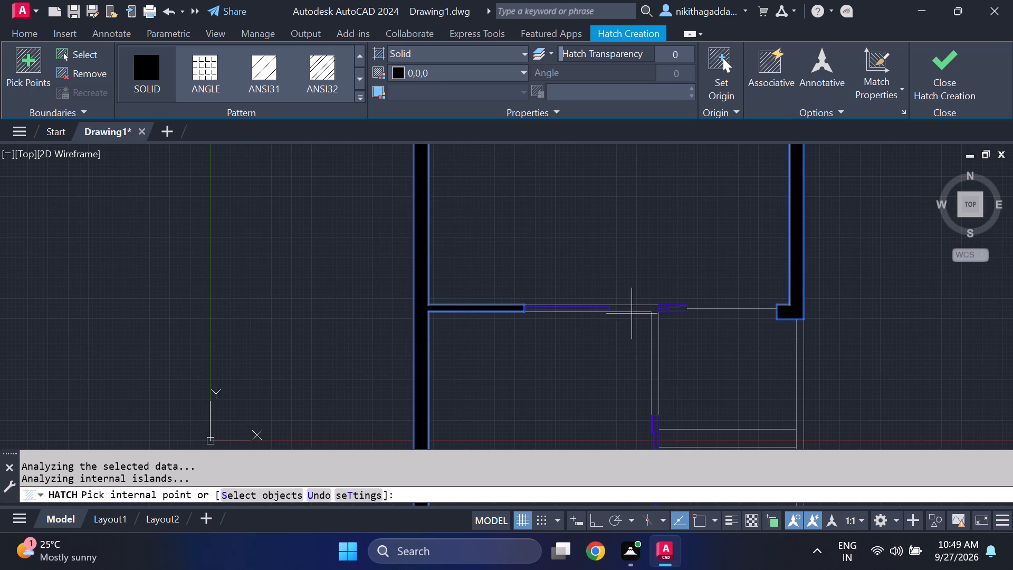
left_click(635, 308)
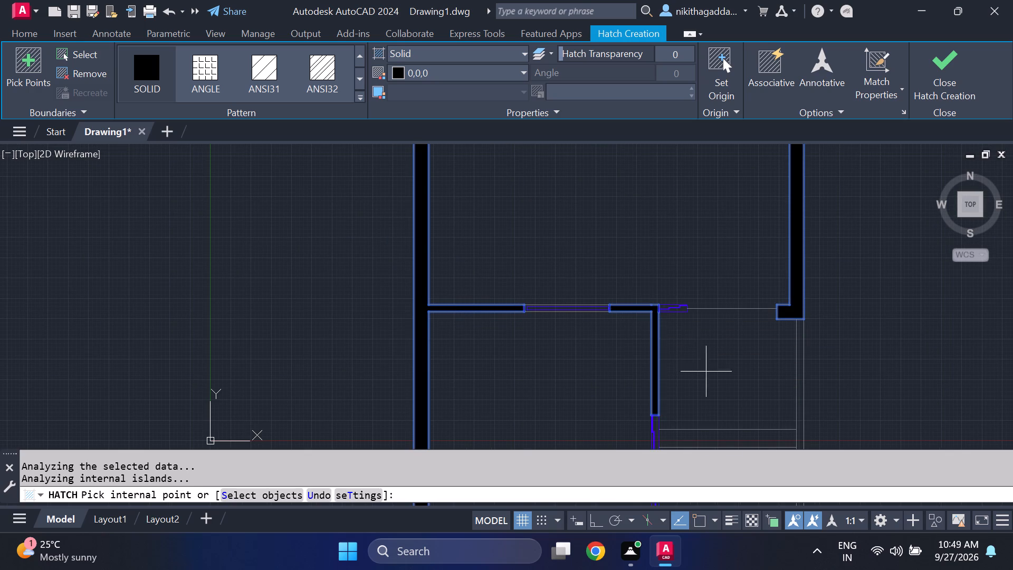
scroll(707, 376, "down", 2)
middle_click_drag(690, 380, 651, 290)
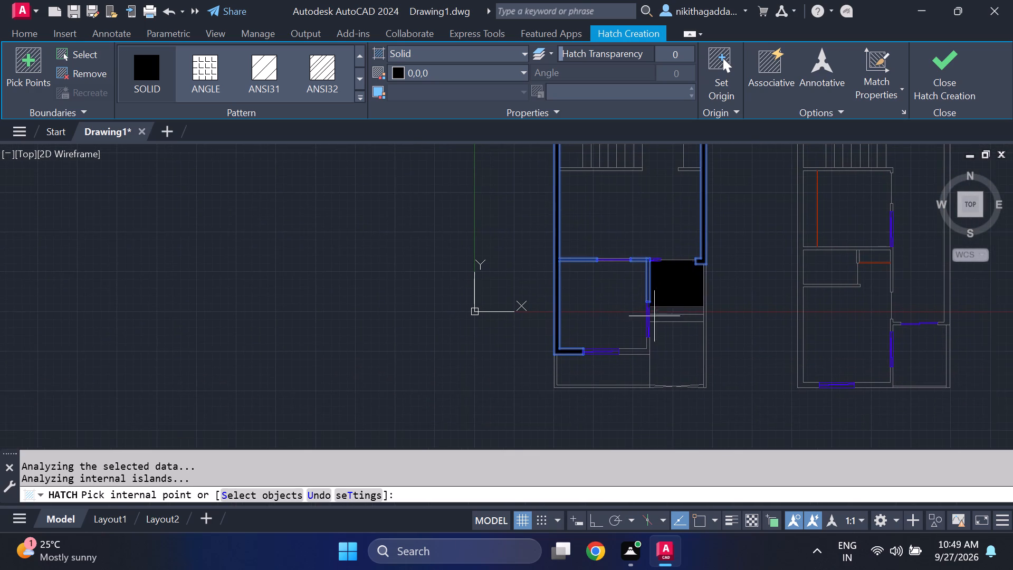
left_click(642, 352)
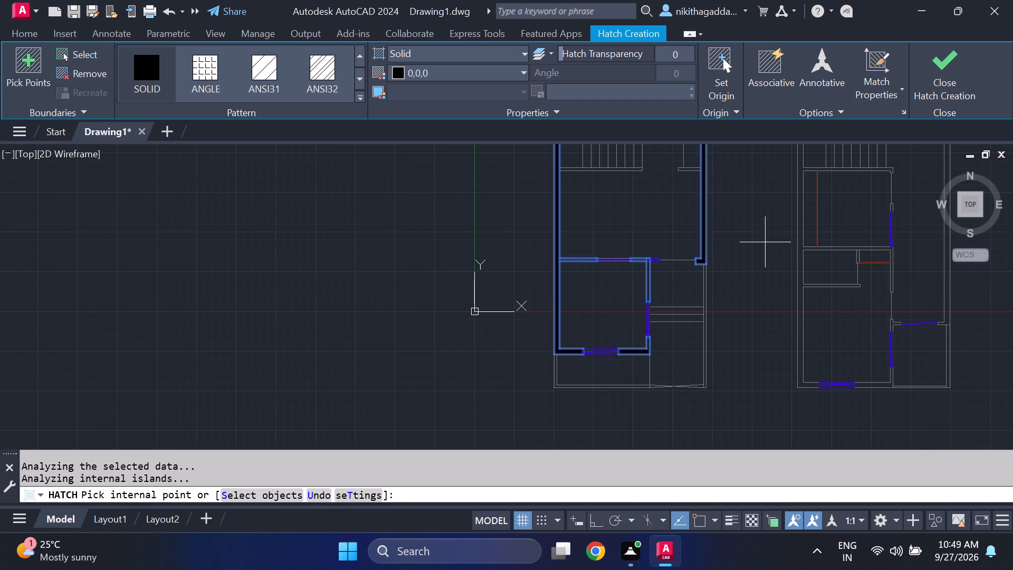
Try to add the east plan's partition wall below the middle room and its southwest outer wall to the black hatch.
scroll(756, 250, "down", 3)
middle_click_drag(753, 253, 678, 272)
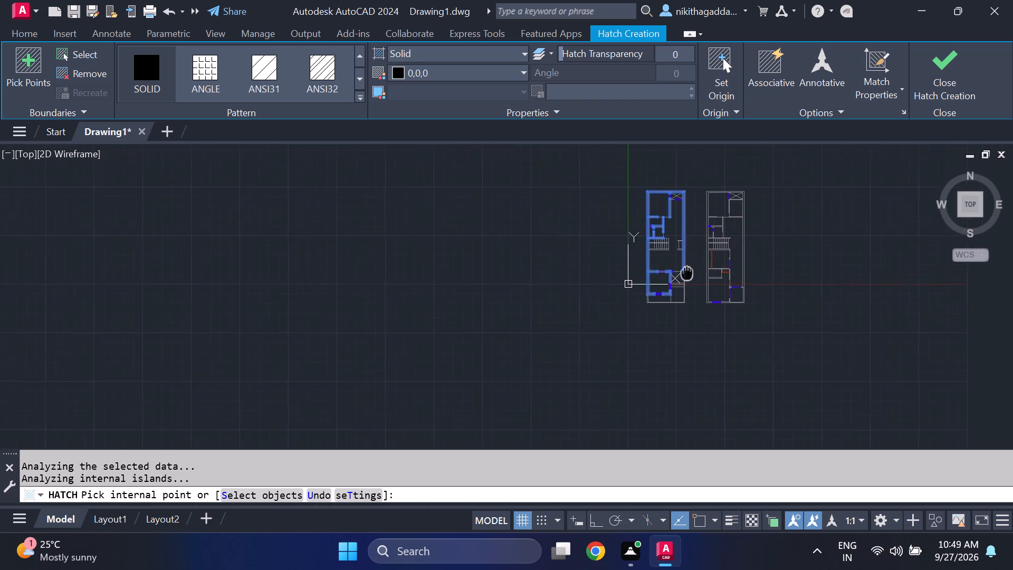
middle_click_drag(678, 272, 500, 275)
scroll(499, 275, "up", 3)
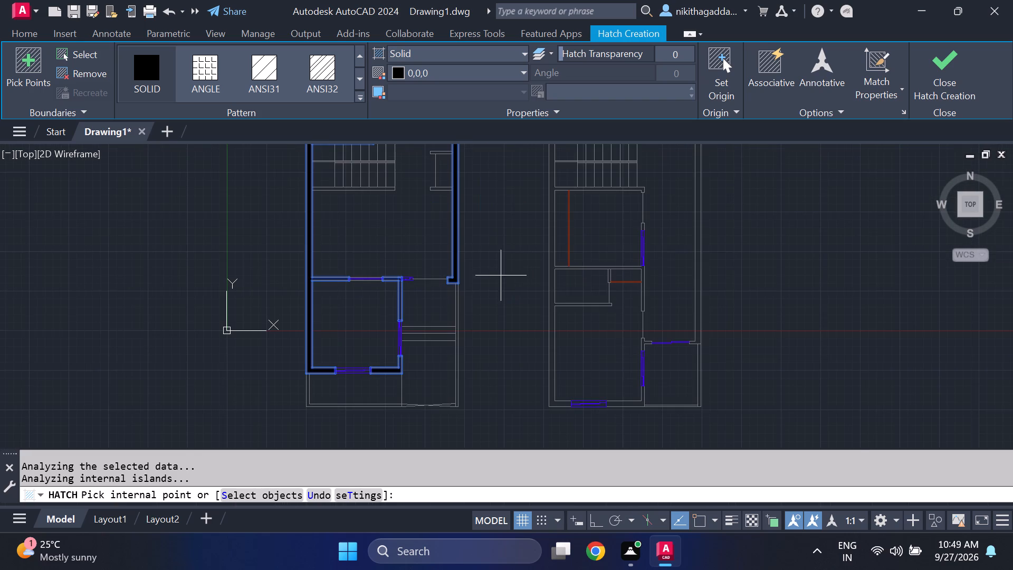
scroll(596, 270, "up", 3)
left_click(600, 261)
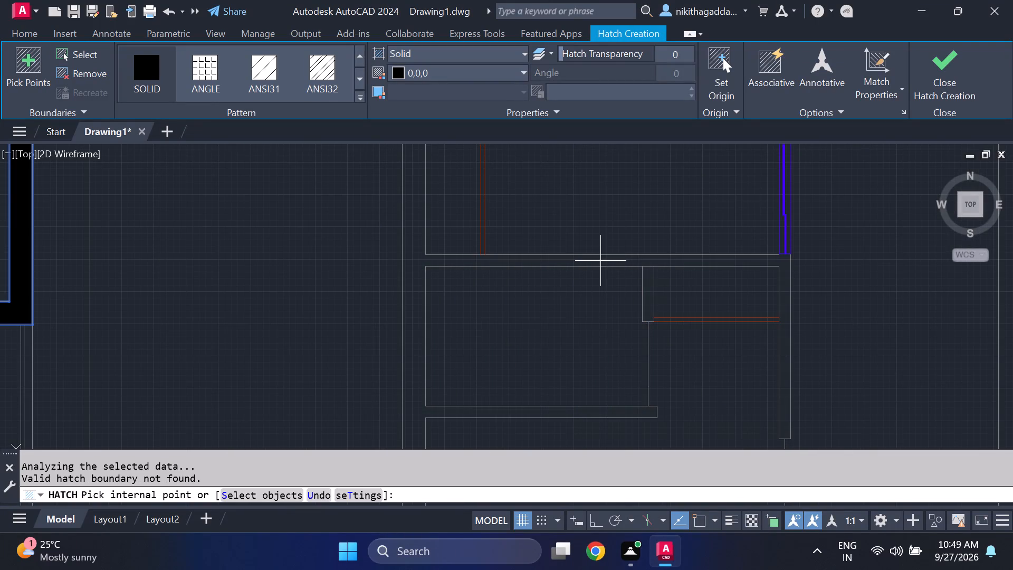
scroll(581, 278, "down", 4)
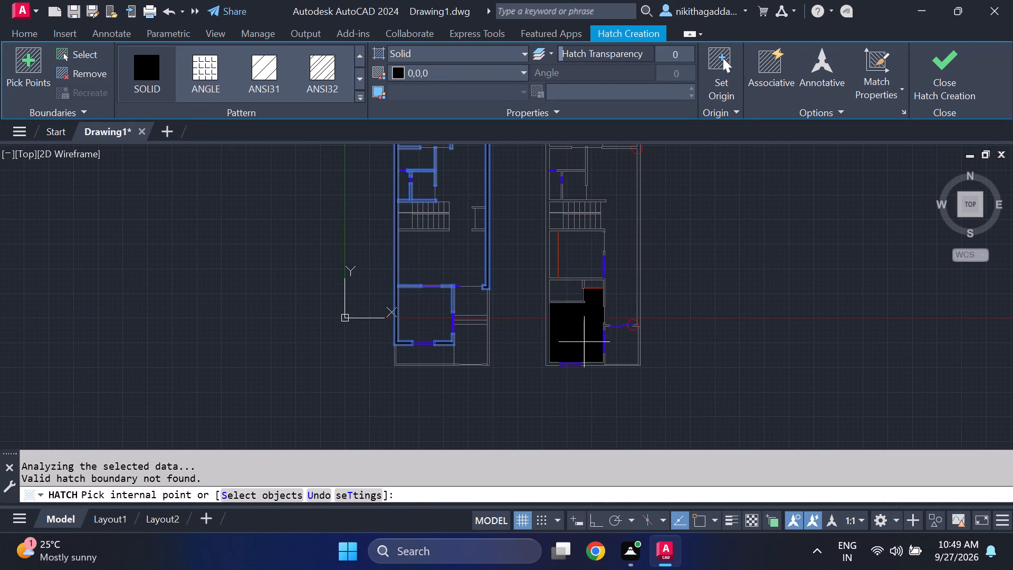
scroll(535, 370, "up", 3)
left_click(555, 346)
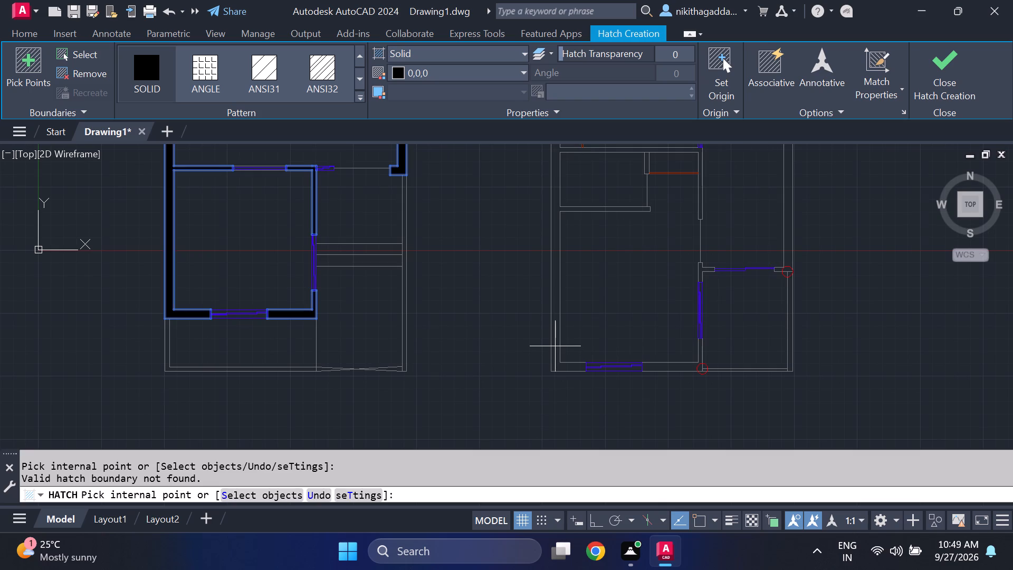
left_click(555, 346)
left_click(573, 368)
Try to add the east plan's north outer wall to the black hatch, and finish the hatch.
scroll(641, 308, "down", 3)
middle_click_drag(635, 276, 615, 362)
middle_click_drag(629, 231, 597, 387)
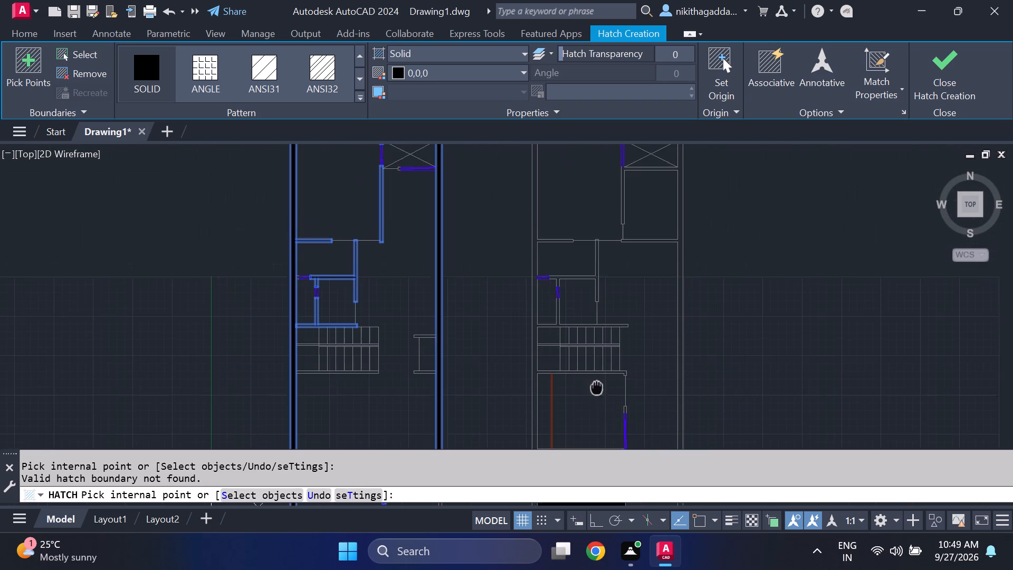
middle_click_drag(606, 244, 599, 379)
scroll(585, 270, "up", 3)
left_click(582, 284)
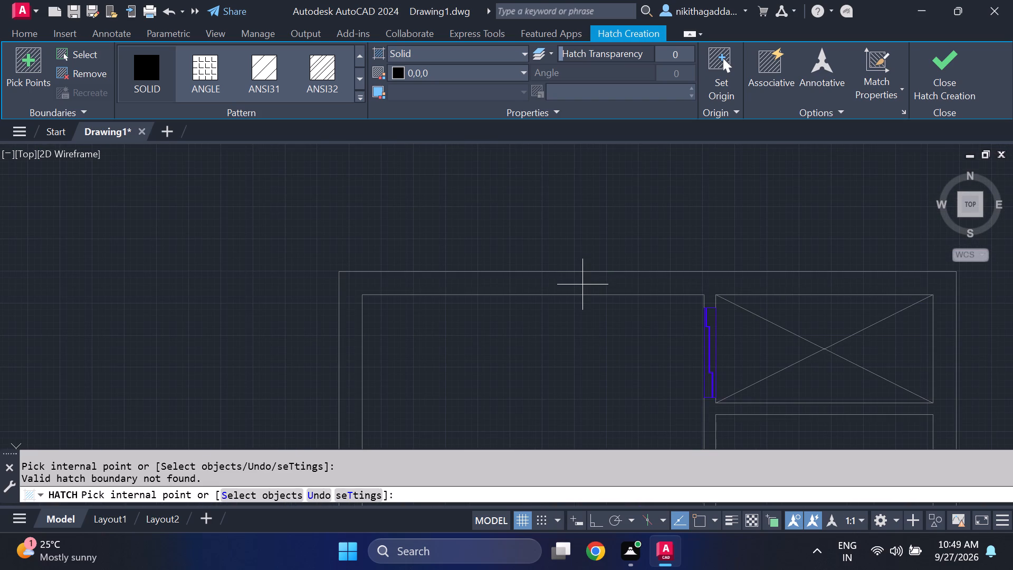
left_click(937, 79)
Start a new solid hatch in colour 0,0,0 and try to add the east plan's north outer wall and northern interior walls.
scroll(655, 383, "down", 5)
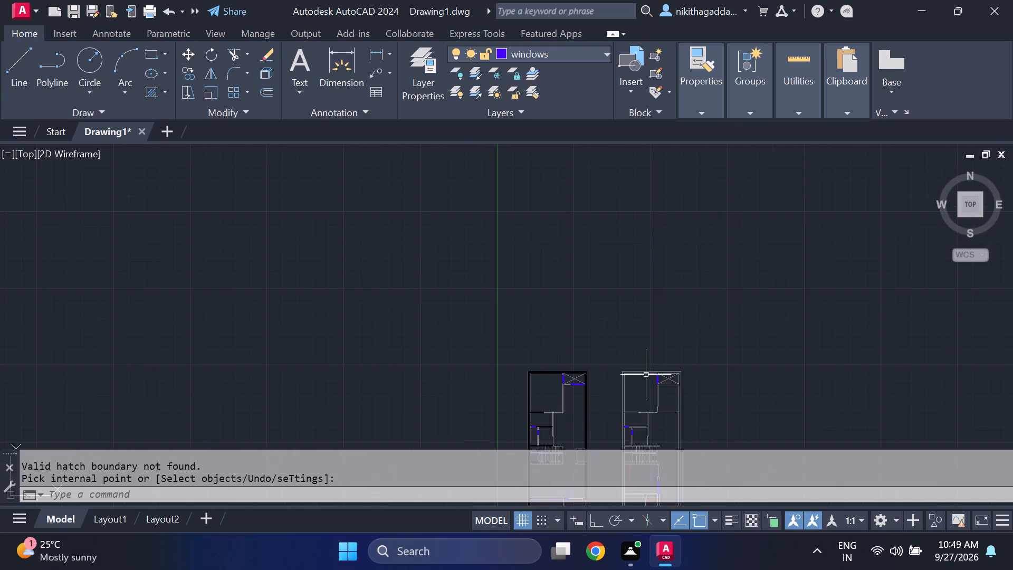
middle_click_drag(634, 382, 472, 230)
scroll(439, 288, "up", 2)
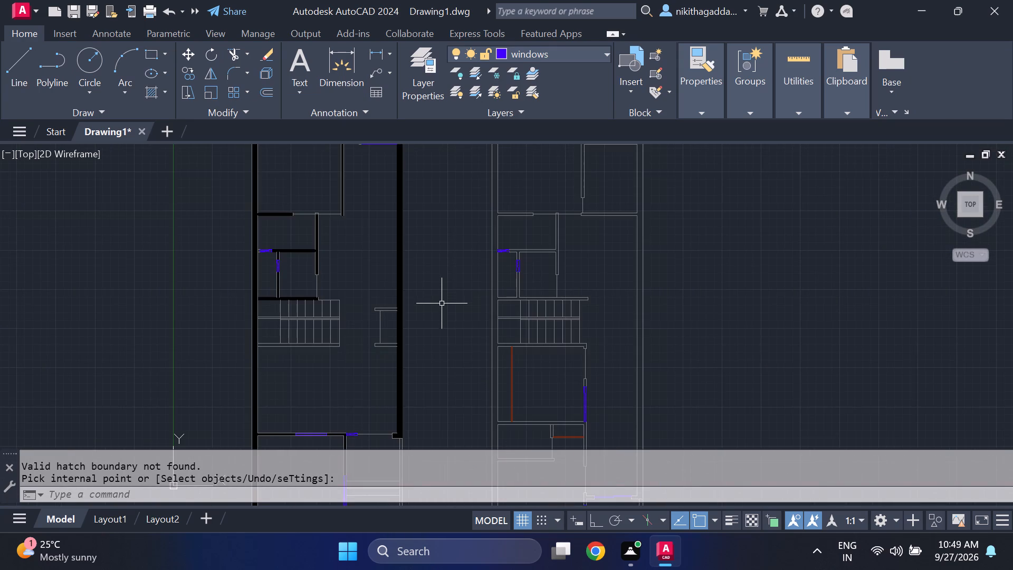
scroll(442, 305, "down", 2)
type("hatc")
key("h")
key("Return")
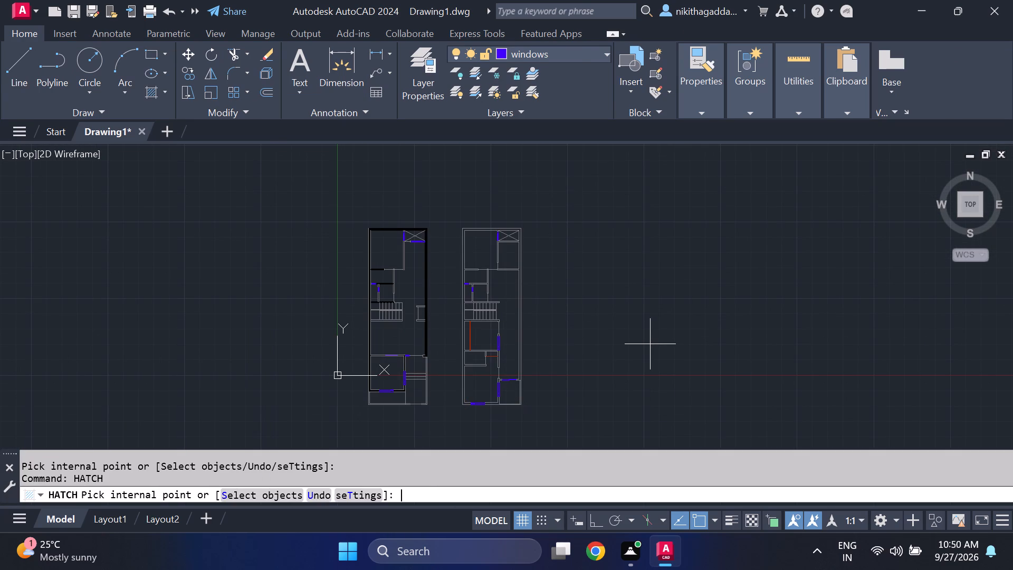
scroll(472, 225, "up", 2)
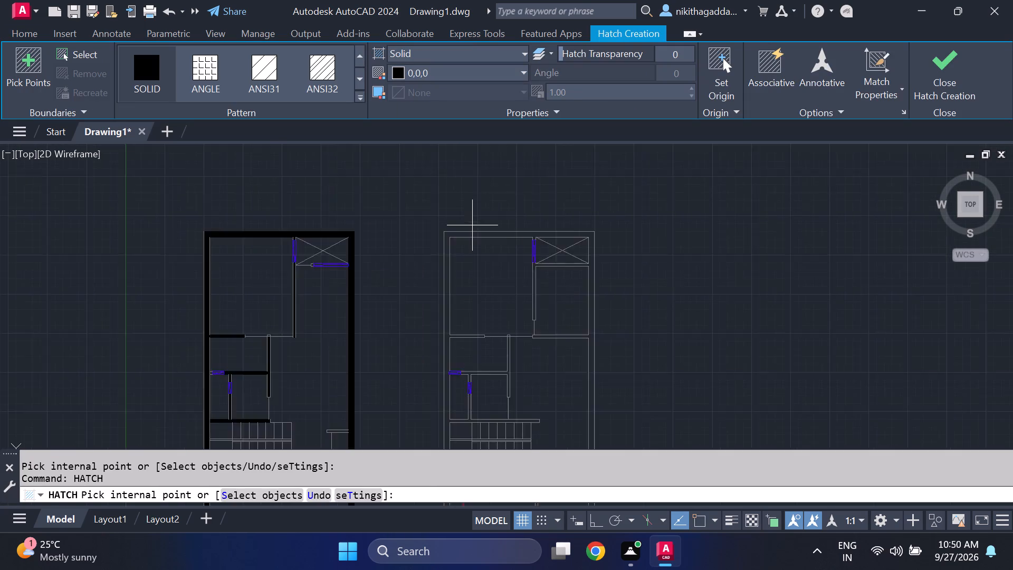
scroll(472, 225, "up", 1)
left_click(481, 239)
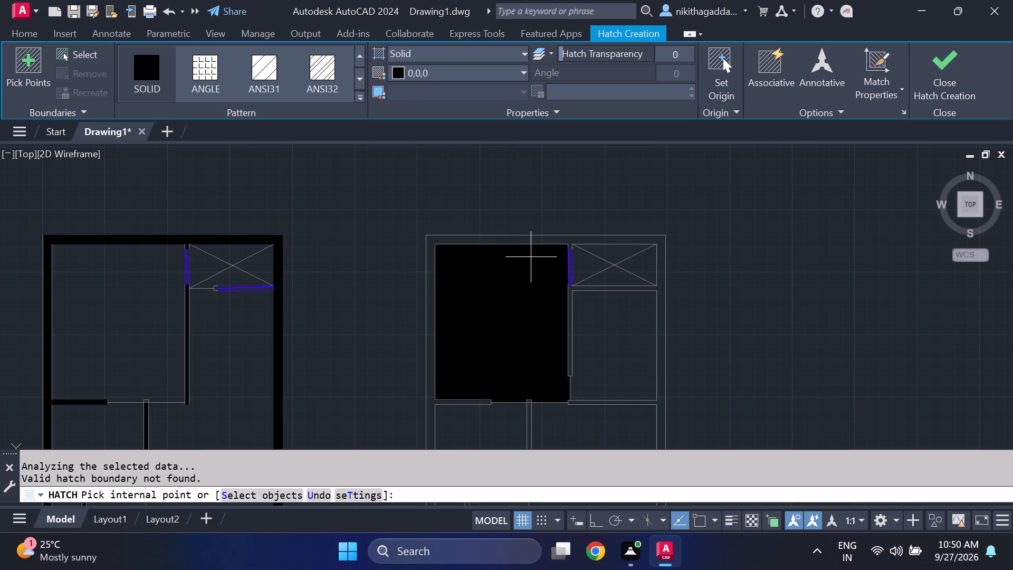
left_click(521, 239)
left_click(521, 239)
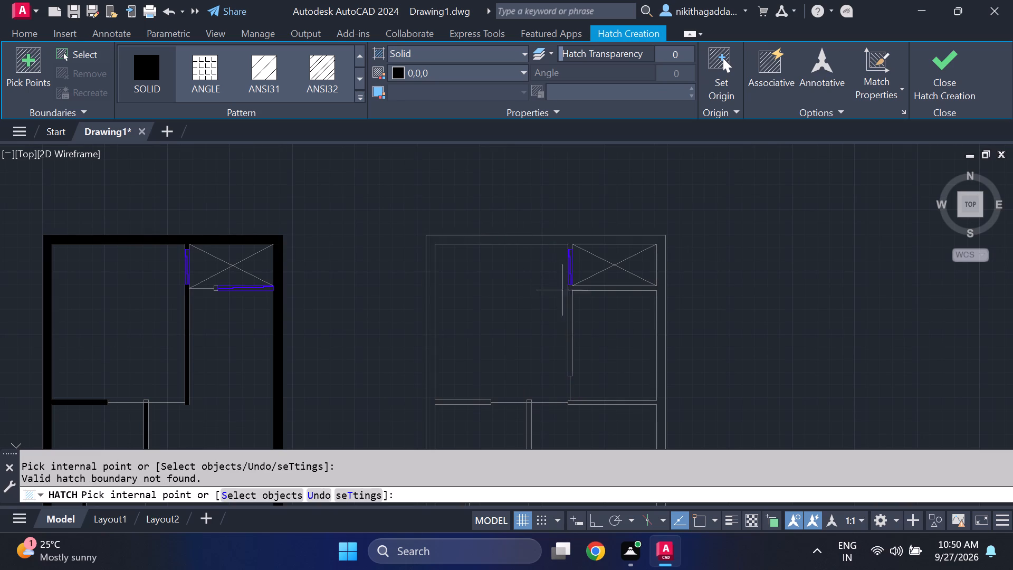
left_click(569, 314)
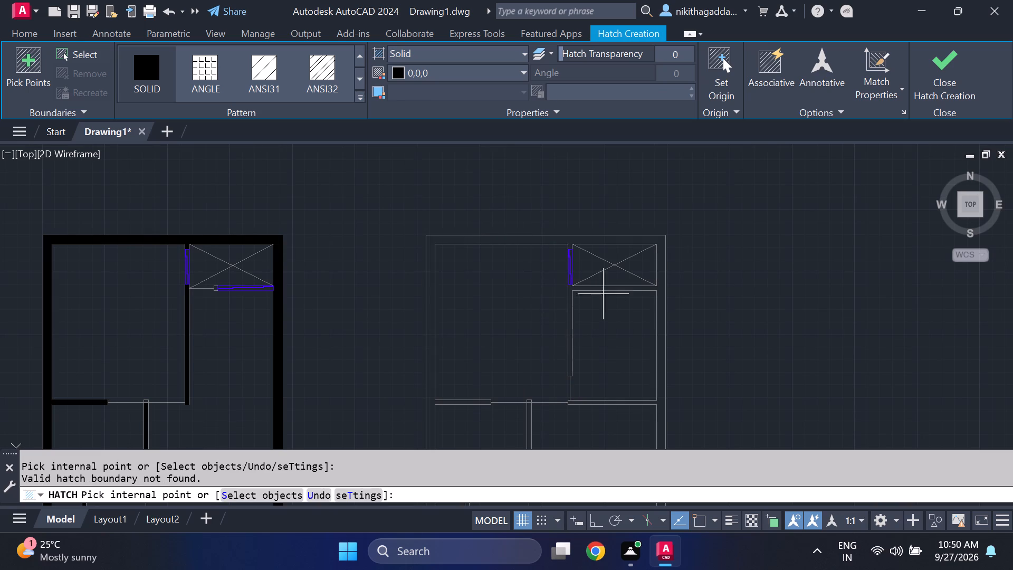
left_click(606, 288)
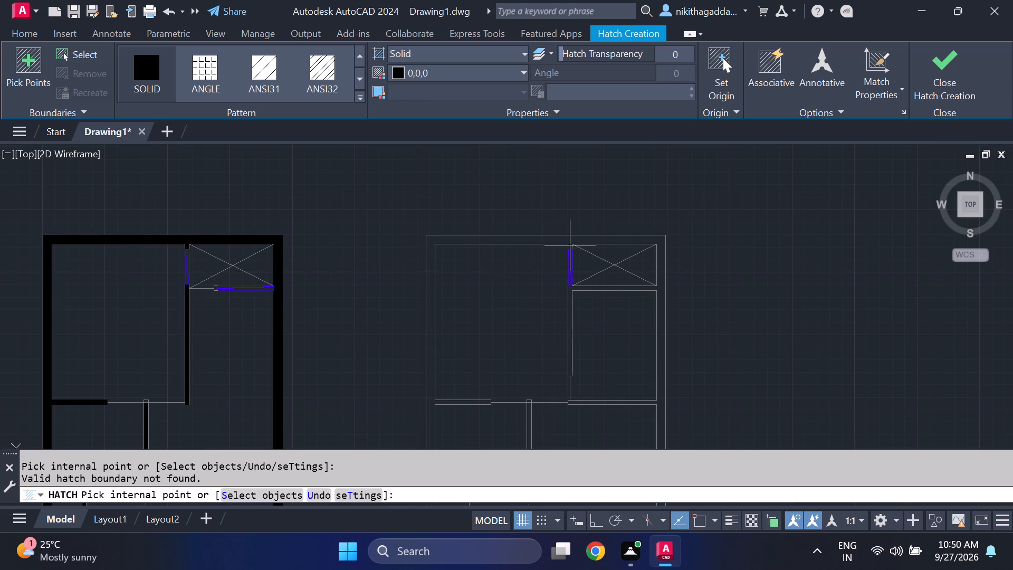
left_click(570, 245)
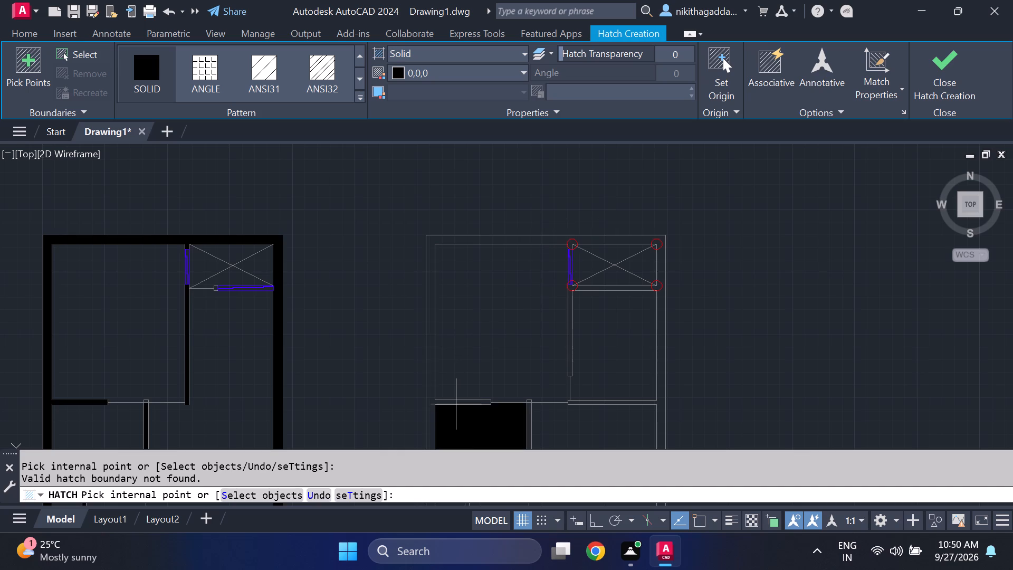
left_click(458, 402)
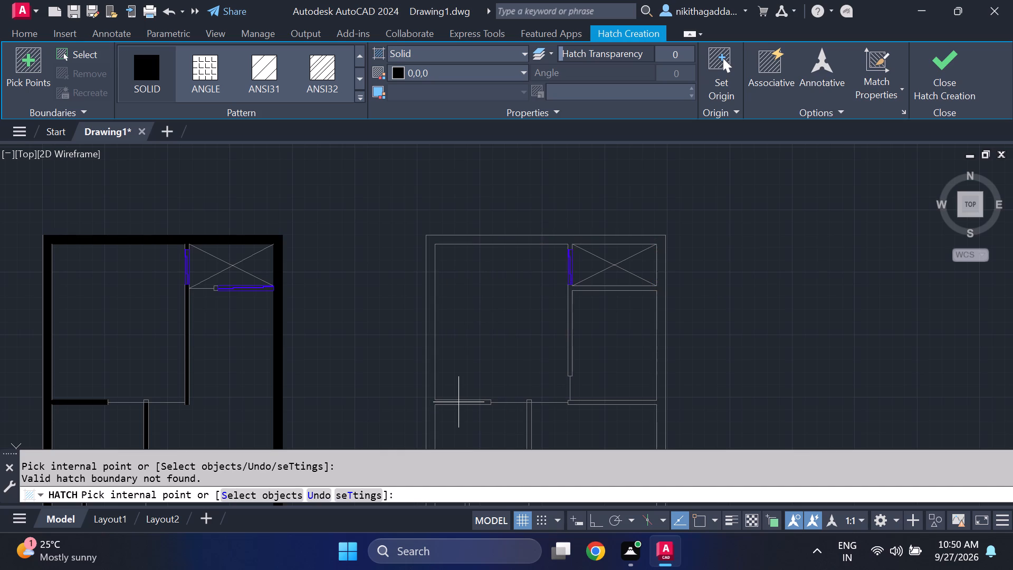
Add the east plan's branching interior partition north of the staircase, including its small north end piece, to the black hatch.
middle_click_drag(599, 422, 581, 305)
left_click(510, 324)
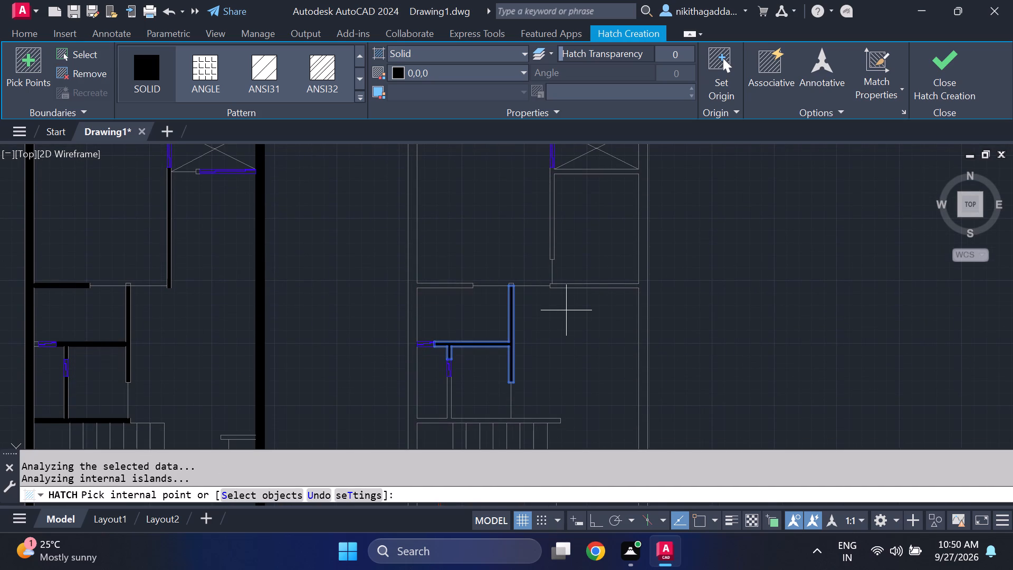
scroll(511, 282, "up", 3)
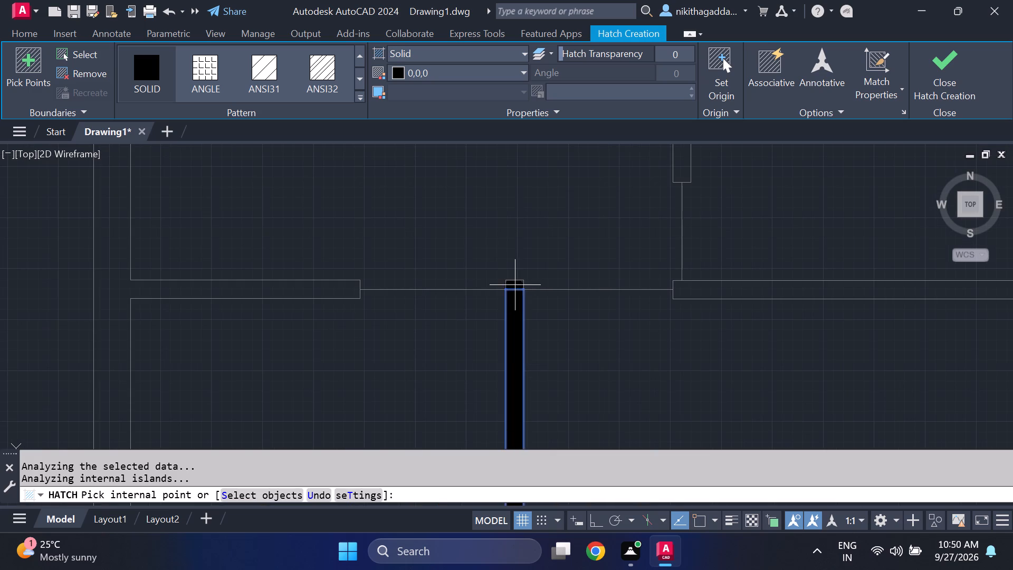
left_click(515, 285)
Add the east plan's connected outer and interior walls to the black hatch, using the wall segment south of the northwest room.
left_click(718, 289)
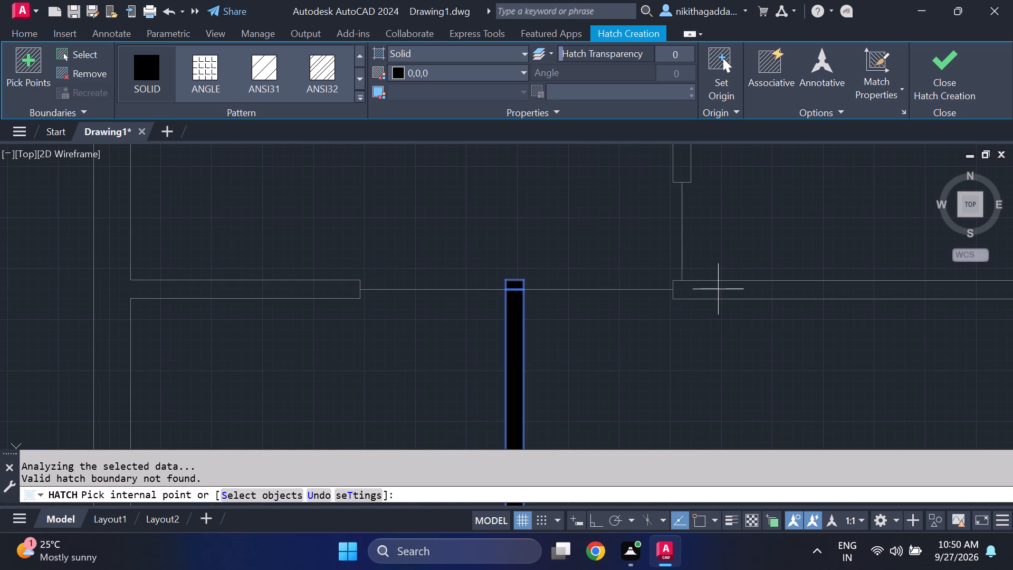
scroll(715, 291, "down", 4)
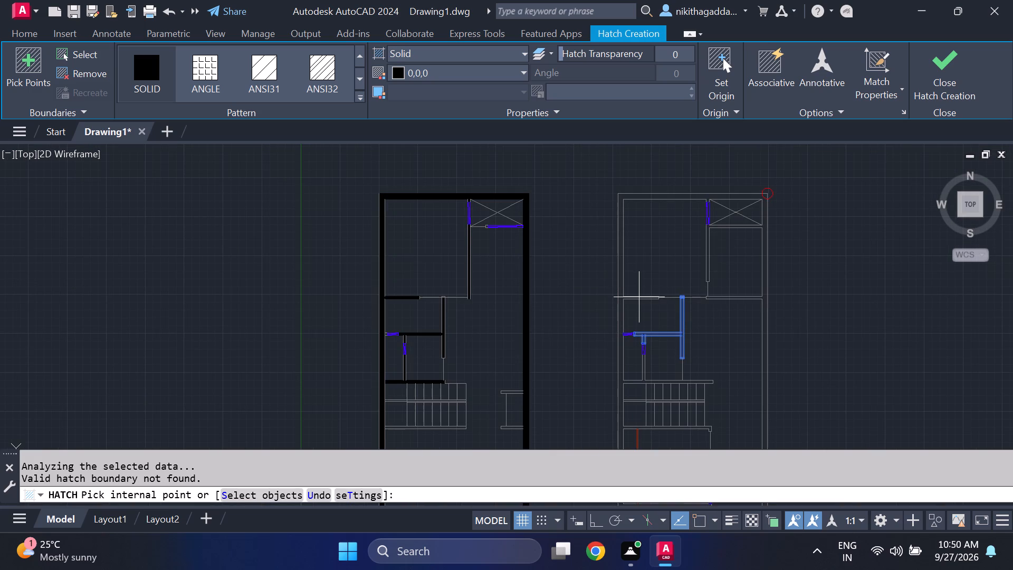
left_click(639, 299)
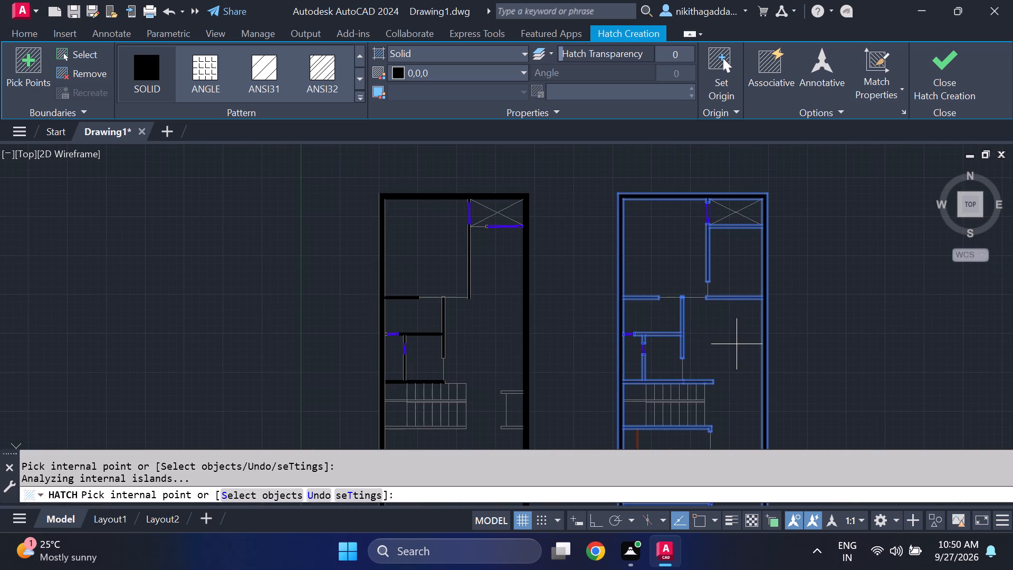
Add the southwest room's southeast corner wall and the T-shaped wall piece north of its east window to the black hatch.
middle_click_drag(725, 318, 665, 217)
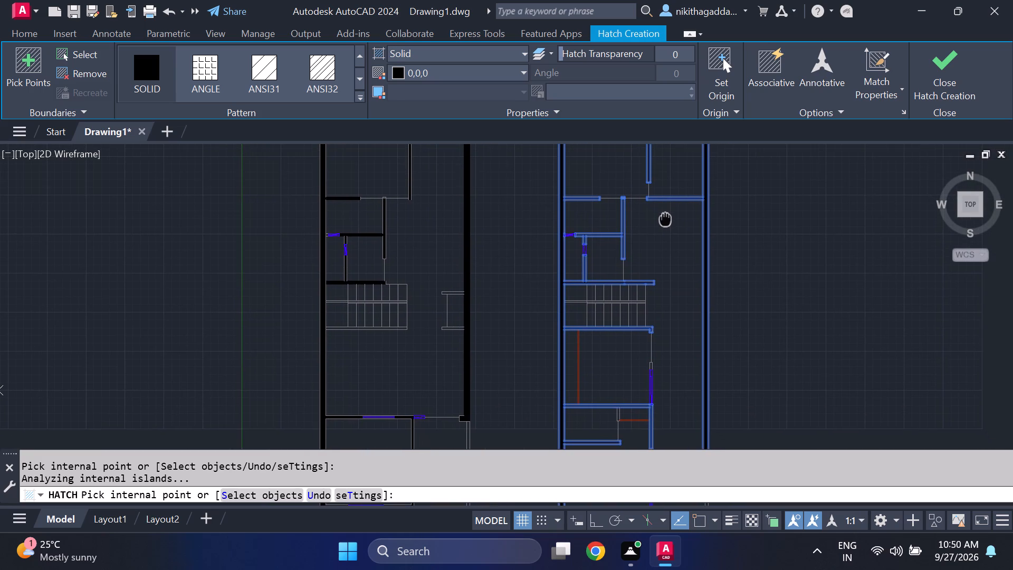
middle_click_drag(665, 217, 633, 192)
middle_click_drag(659, 359, 631, 244)
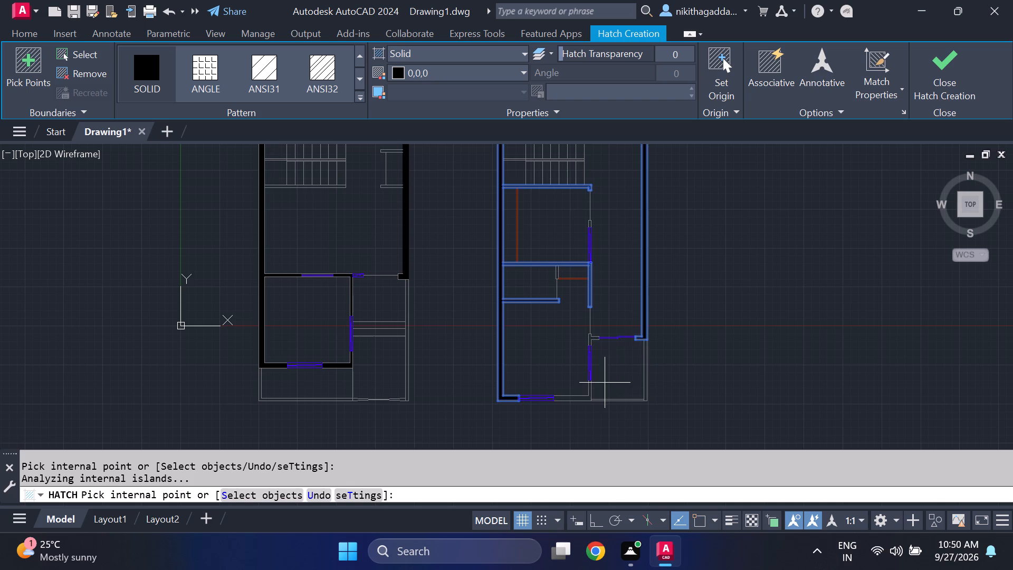
scroll(579, 408, "up", 2)
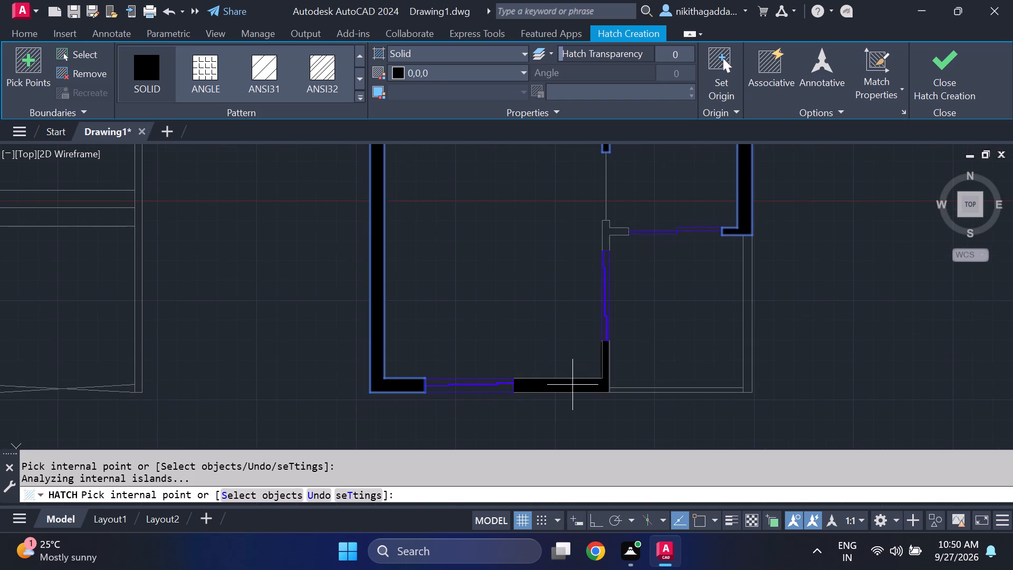
left_click(571, 387)
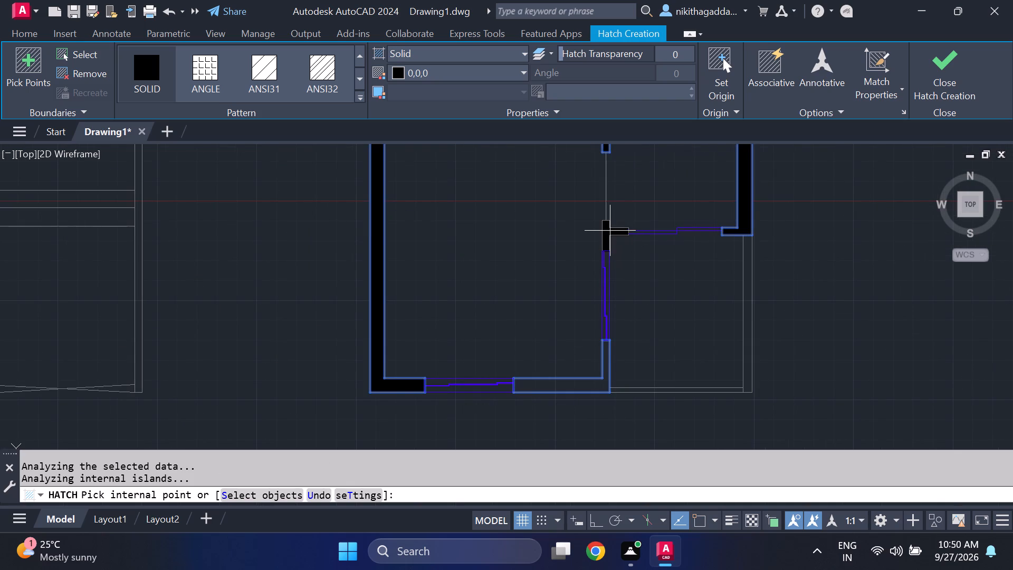
left_click(610, 231)
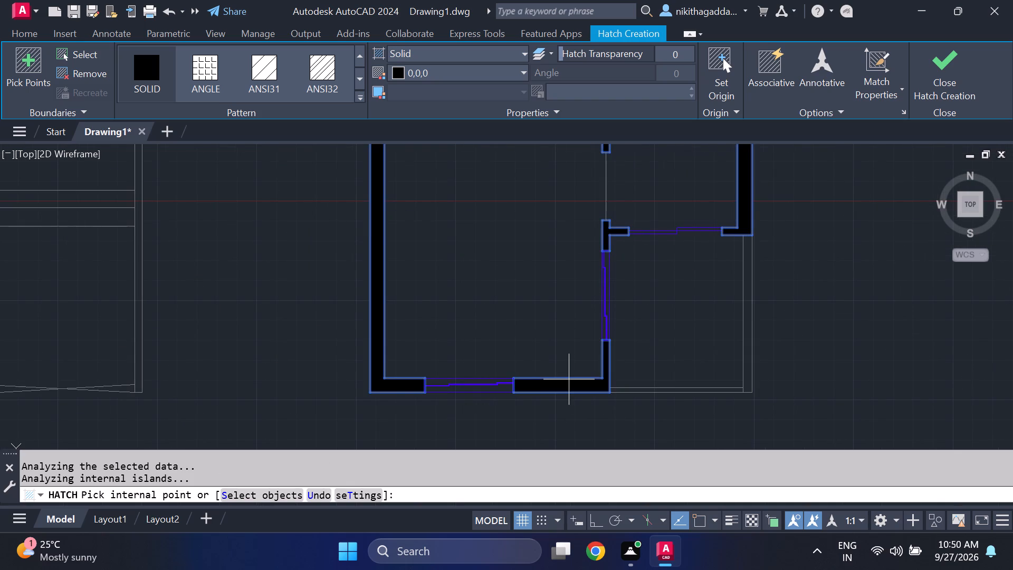
left_click(569, 385)
left_click(571, 389)
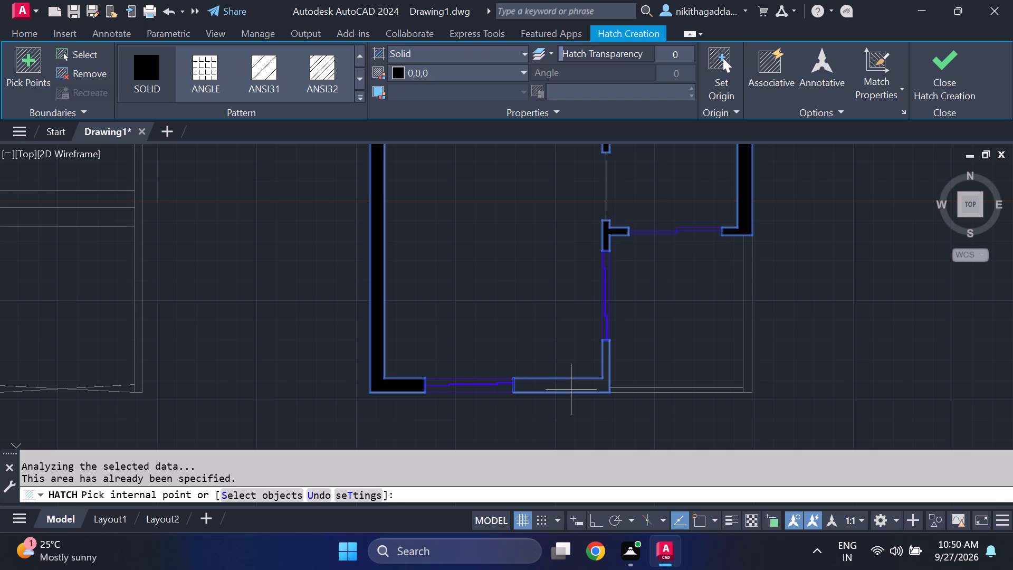
left_click(571, 389)
left_click(567, 386)
Add the short wall stub south of the middle room and the one above its east window to the black hatch.
scroll(615, 278, "down", 3)
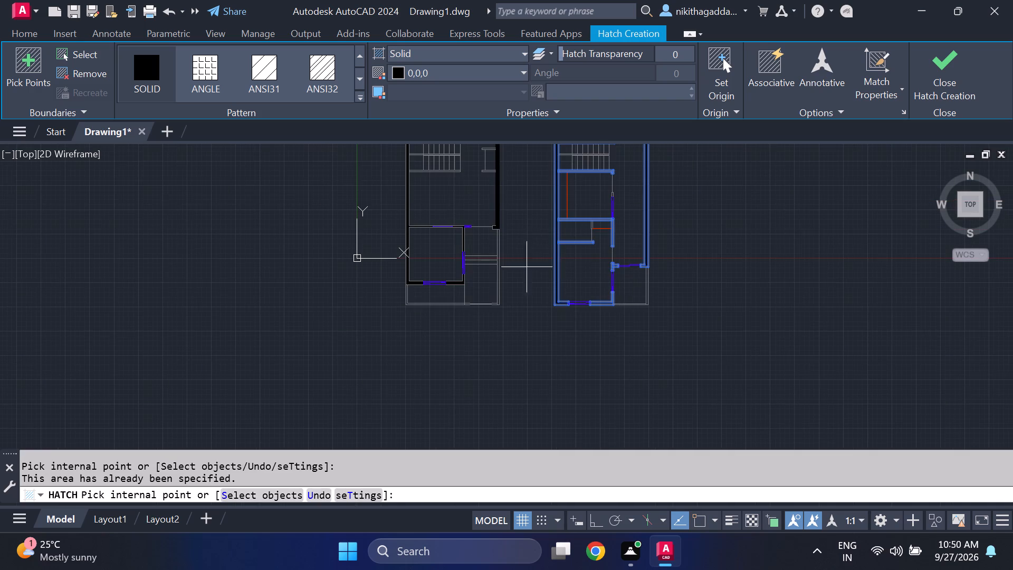
scroll(610, 235, "up", 3)
middle_click_drag(605, 243, 604, 374)
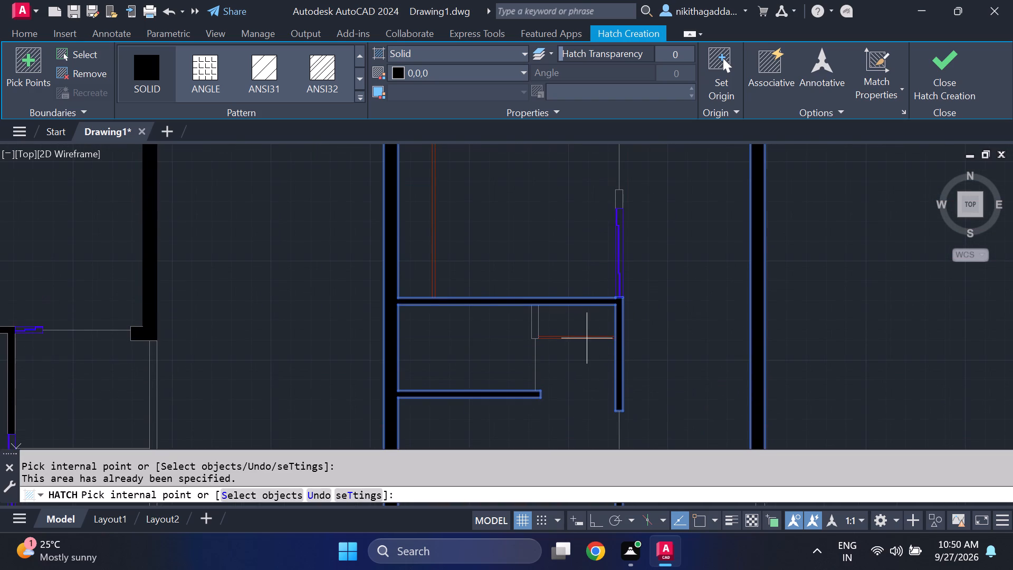
left_click(537, 320)
scroll(566, 240, "down", 2)
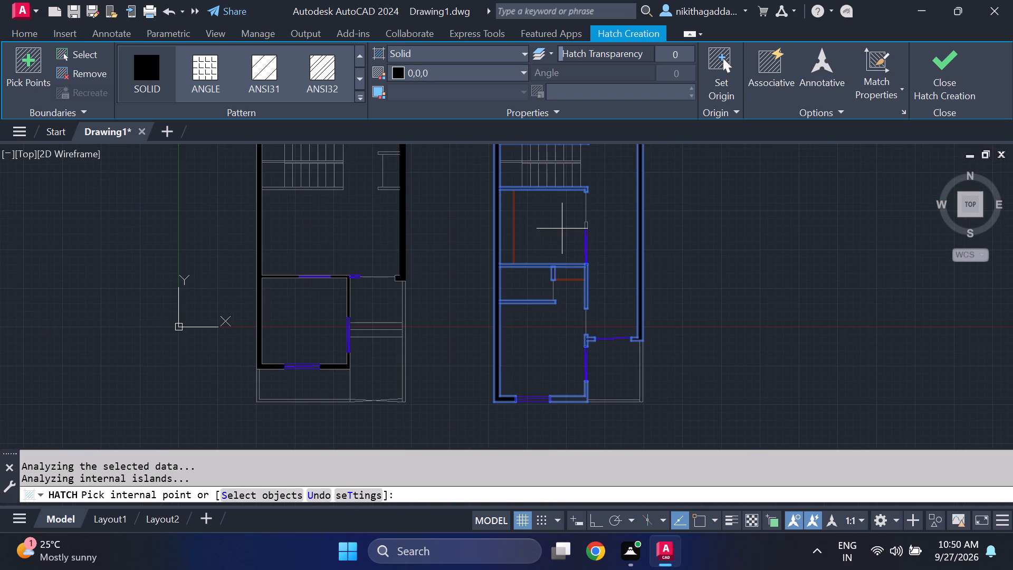
middle_click_drag(562, 229, 552, 296)
scroll(584, 288, "up", 3)
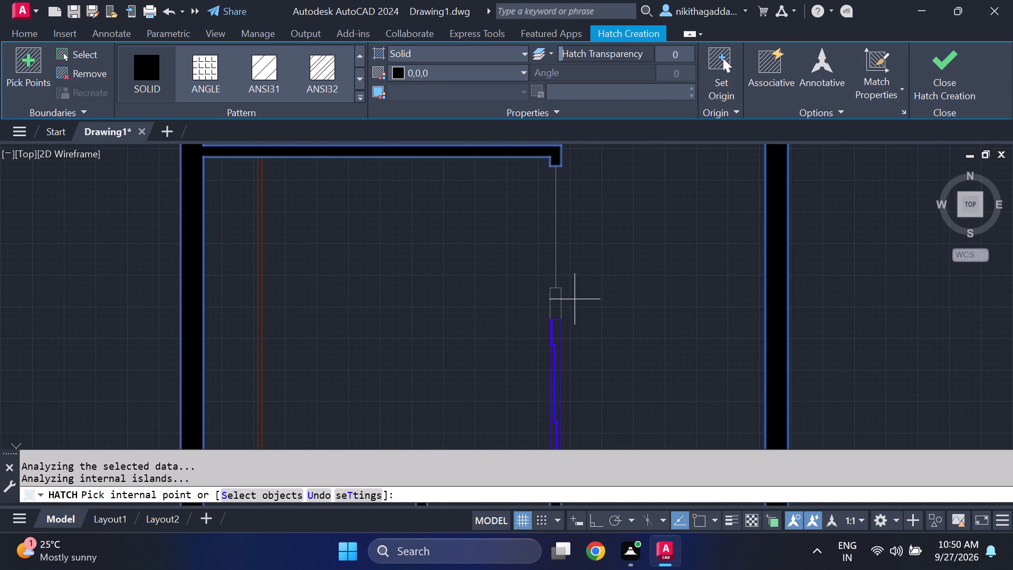
left_click(557, 299)
Check the selected wall areas across the east plan and finish the black hatch.
scroll(500, 290, "down", 4)
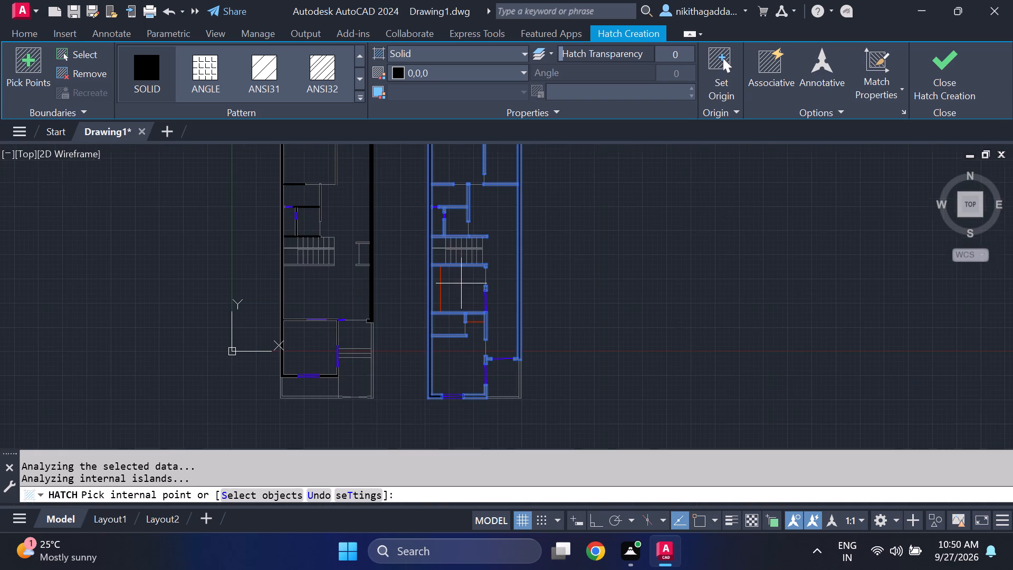
middle_click_drag(466, 291, 465, 332)
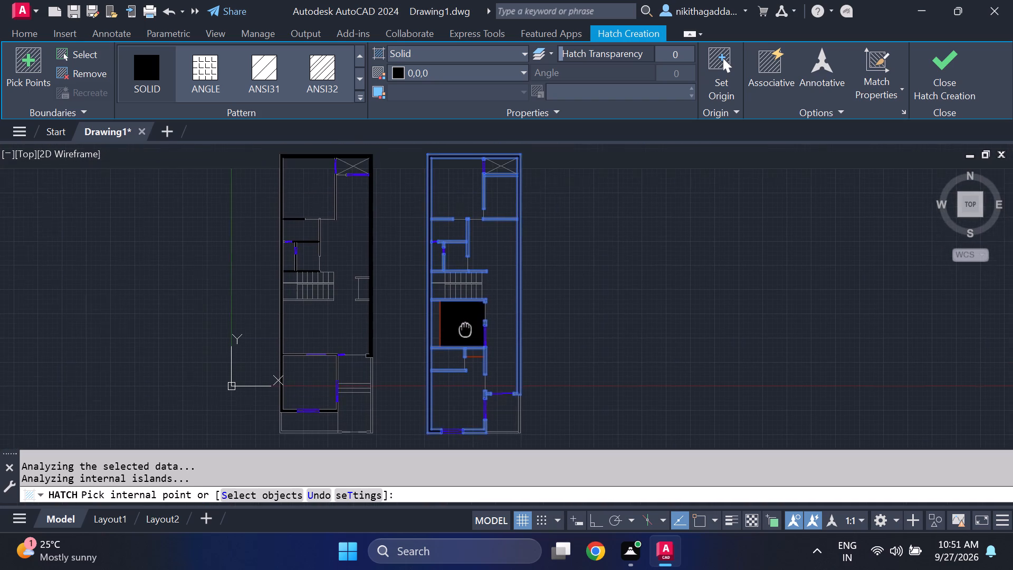
middle_click_drag(465, 332, 452, 401)
scroll(441, 344, "up", 2)
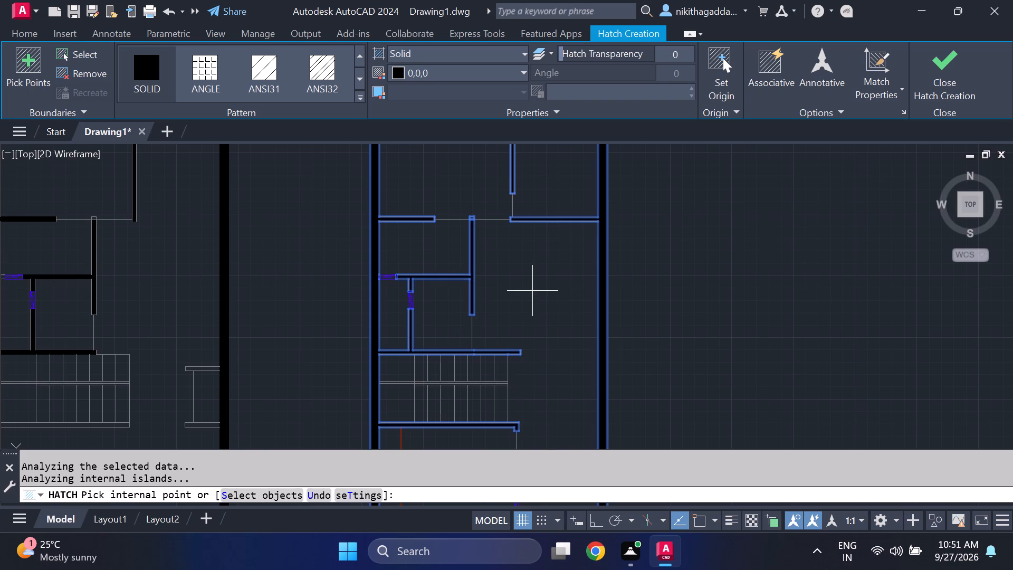
middle_click_drag(532, 291, 550, 382)
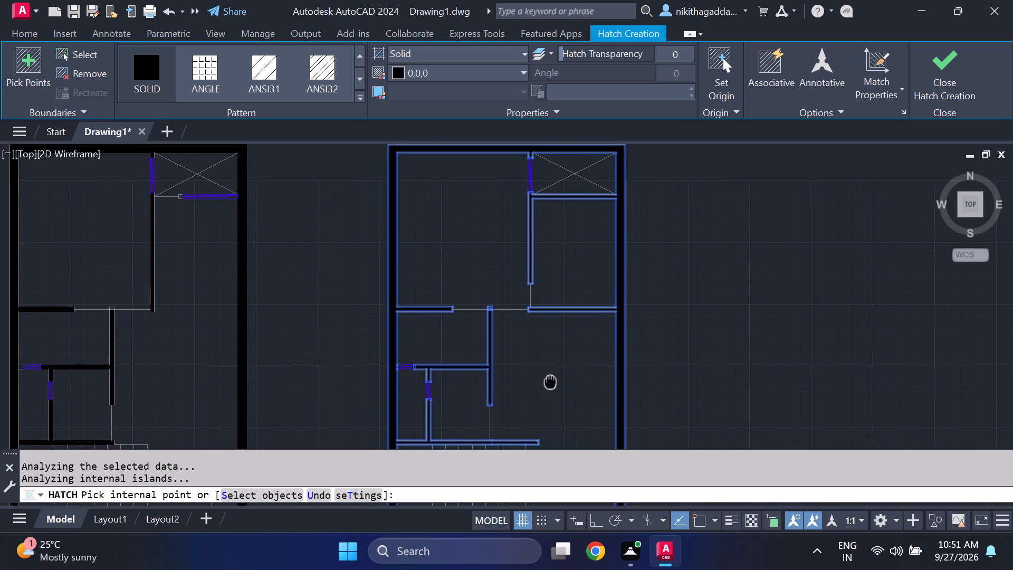
middle_click_drag(550, 382, 542, 371)
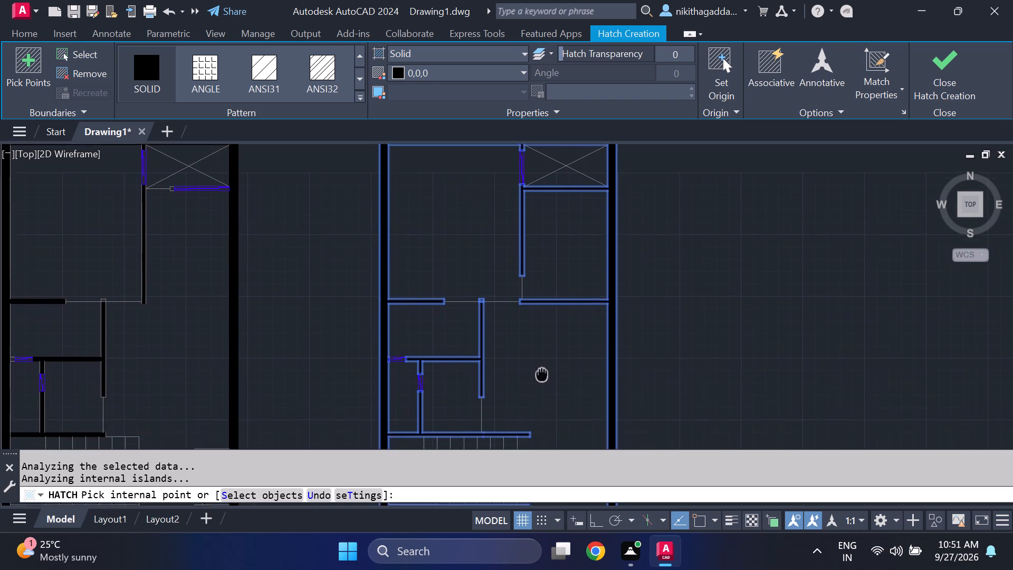
middle_click_drag(542, 371, 543, 368)
scroll(553, 331, "down", 3)
middle_click_drag(559, 355, 558, 355)
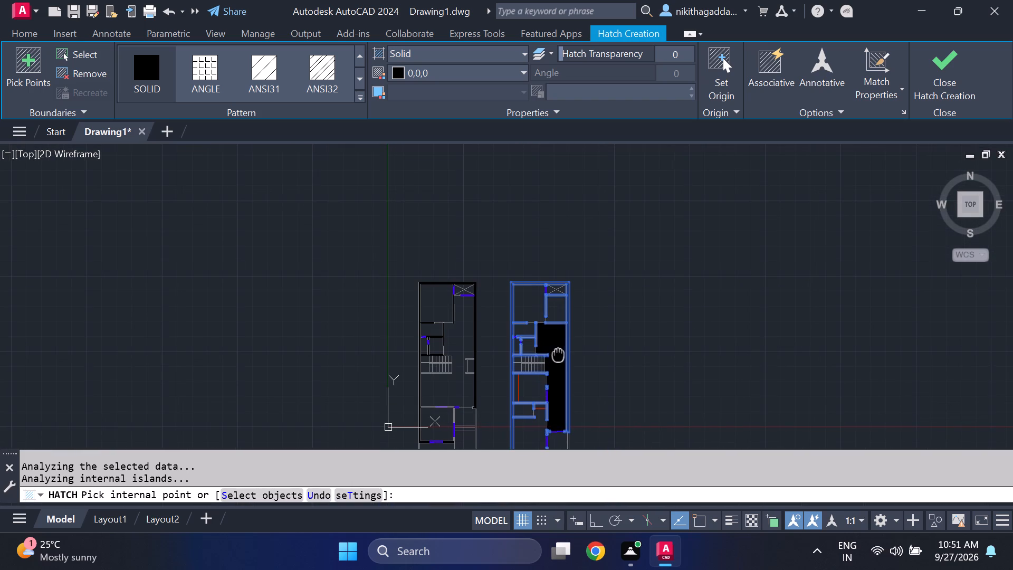
middle_click_drag(558, 355, 538, 280)
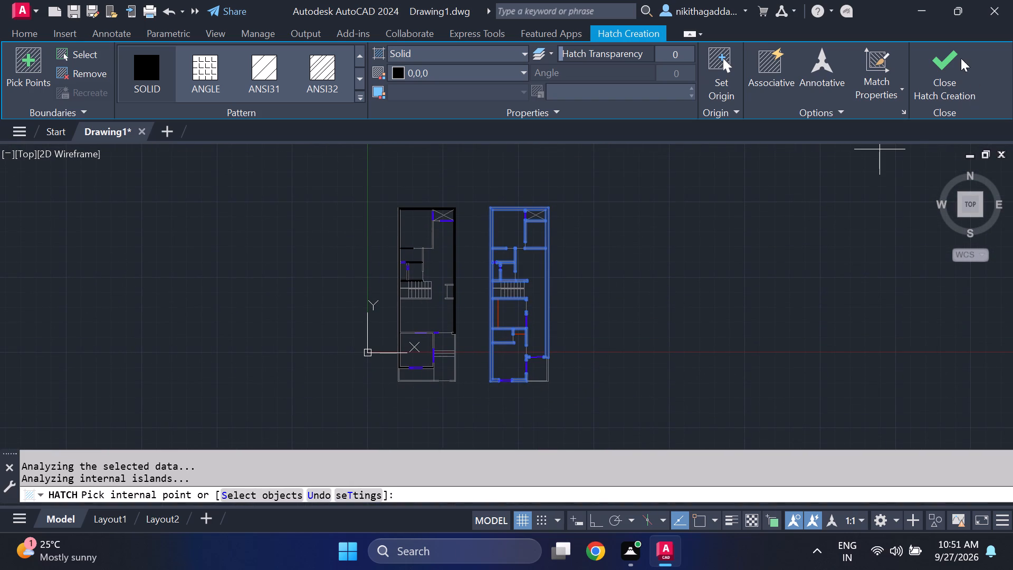
left_click(945, 65)
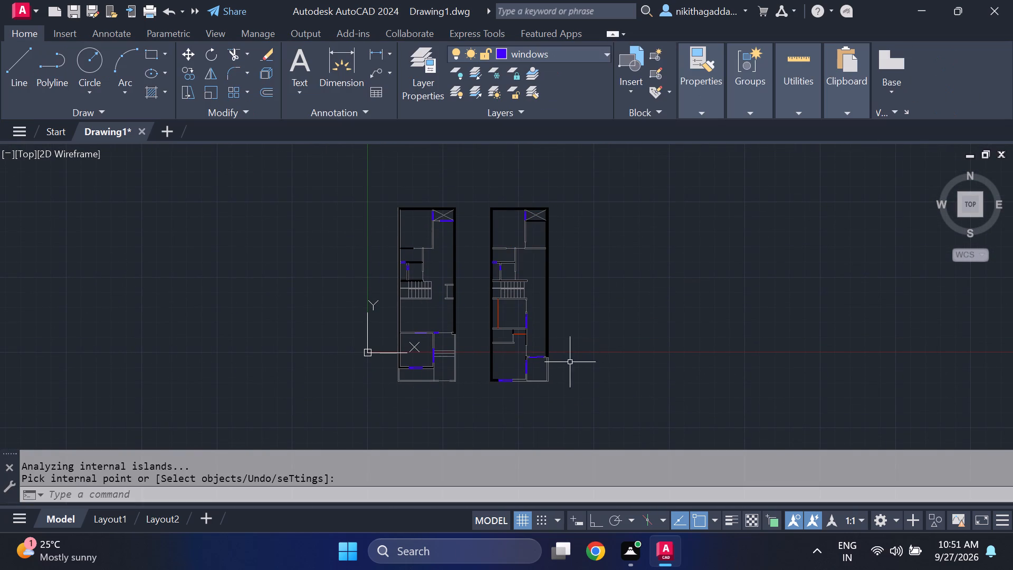
Hatch the L-shaped wall at the east plan's southwest room's southeast corner in solid black.
scroll(551, 357, "up", 2)
middle_click_drag(566, 390, 575, 365)
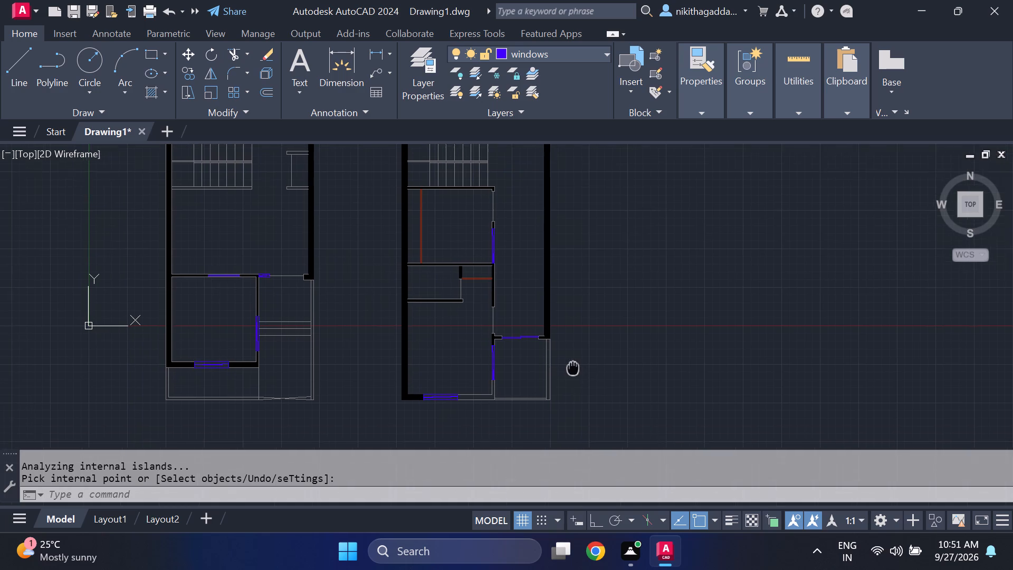
middle_click_drag(575, 365, 580, 357)
type("hatch")
key("Return")
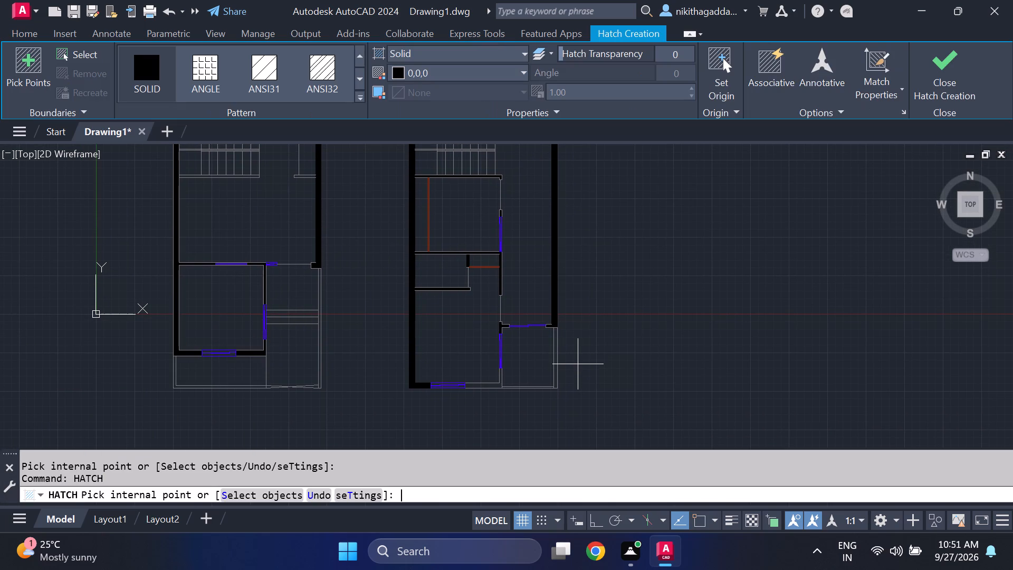
left_click(481, 387)
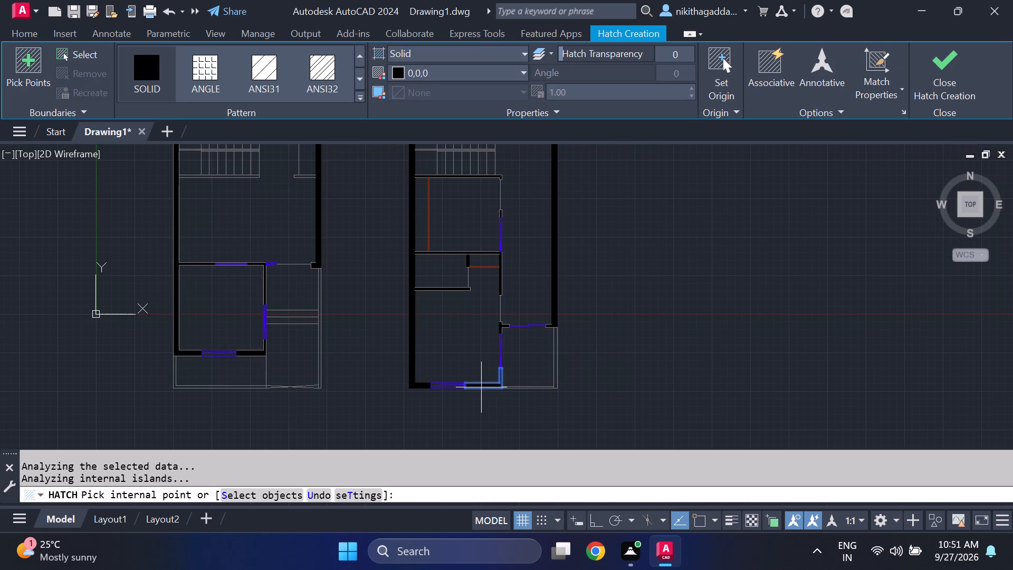
left_click(947, 74)
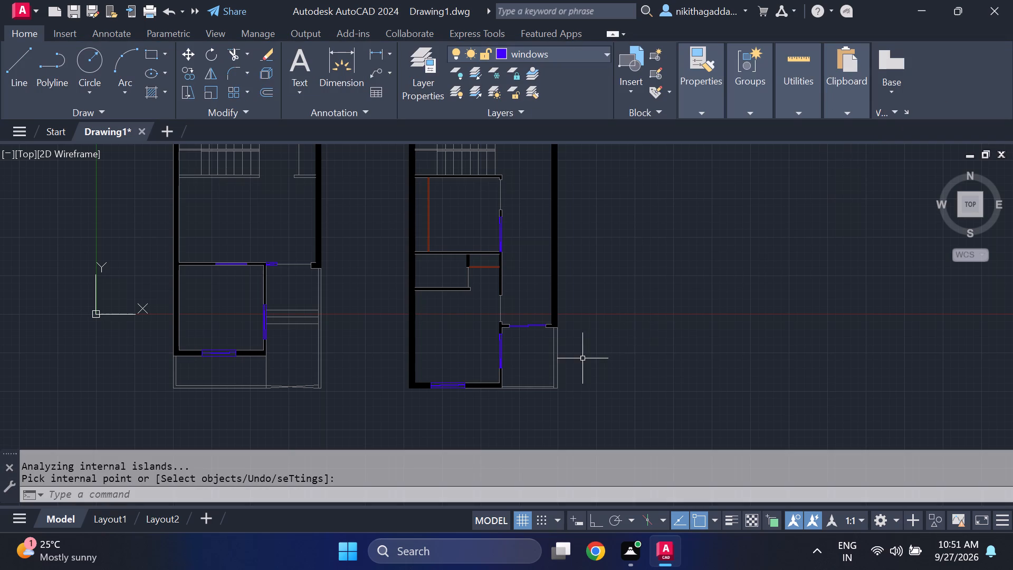
Examine the black wall fills and the staircase areas across both floor plans.
scroll(480, 260, "up", 3)
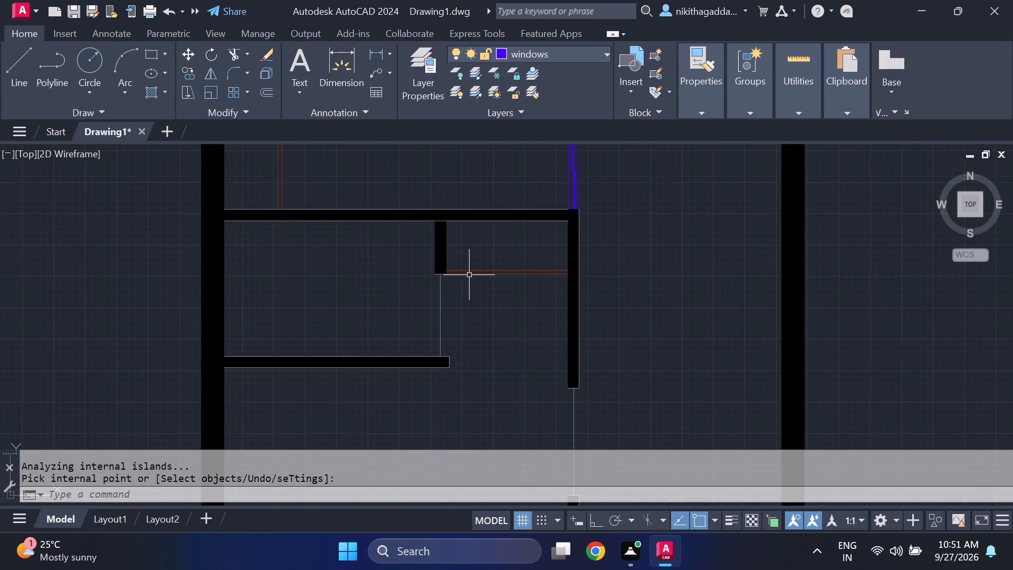
scroll(452, 262, "up", 2)
scroll(460, 289, "down", 5)
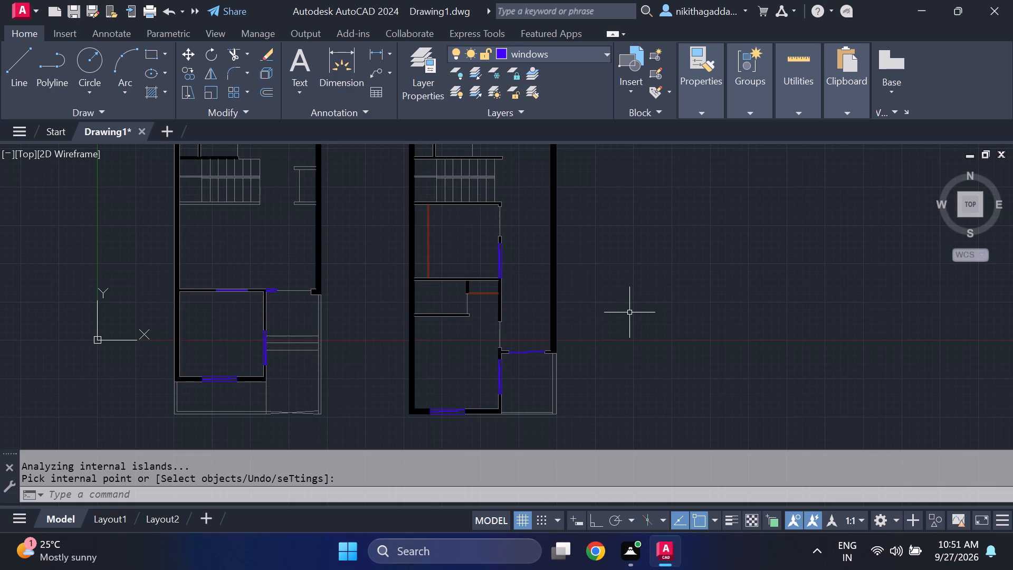
middle_click_drag(632, 314, 646, 294)
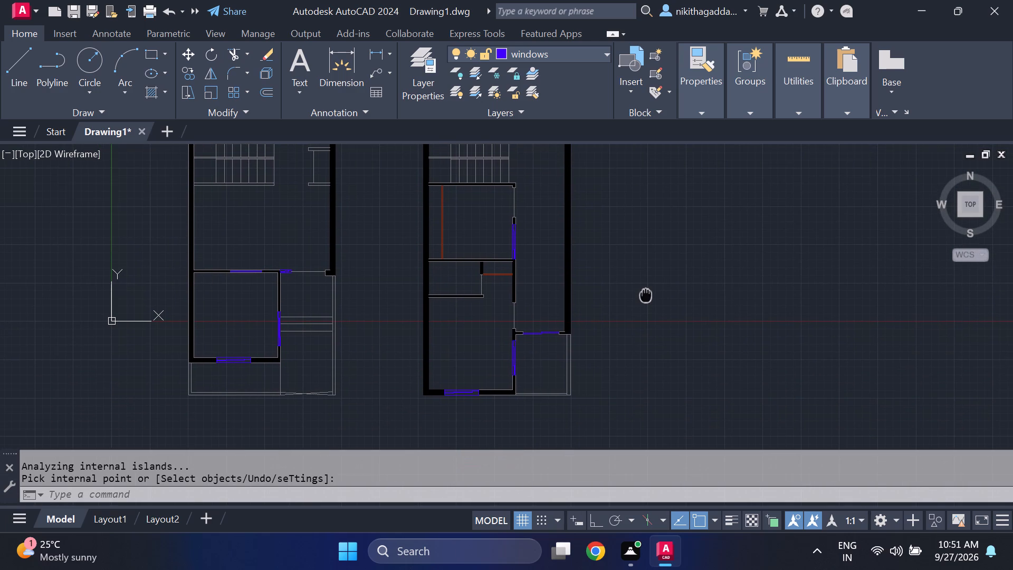
middle_click_drag(646, 294, 658, 314)
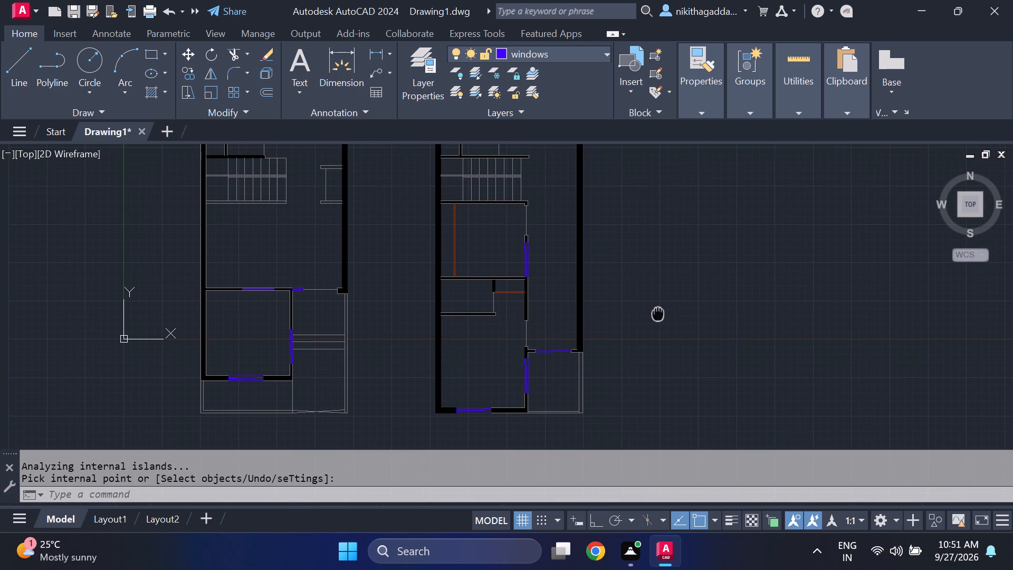
middle_click_drag(658, 314, 666, 350)
middle_click_drag(624, 275, 633, 305)
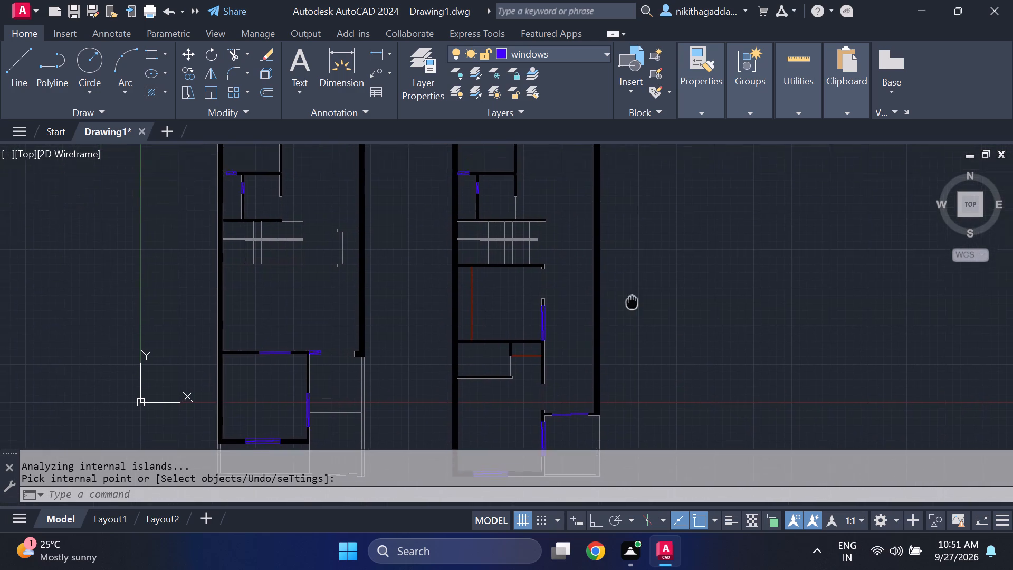
middle_click_drag(633, 305, 641, 344)
scroll(569, 318, "up", 2)
scroll(565, 317, "down", 3)
middle_click_drag(575, 294, 579, 323)
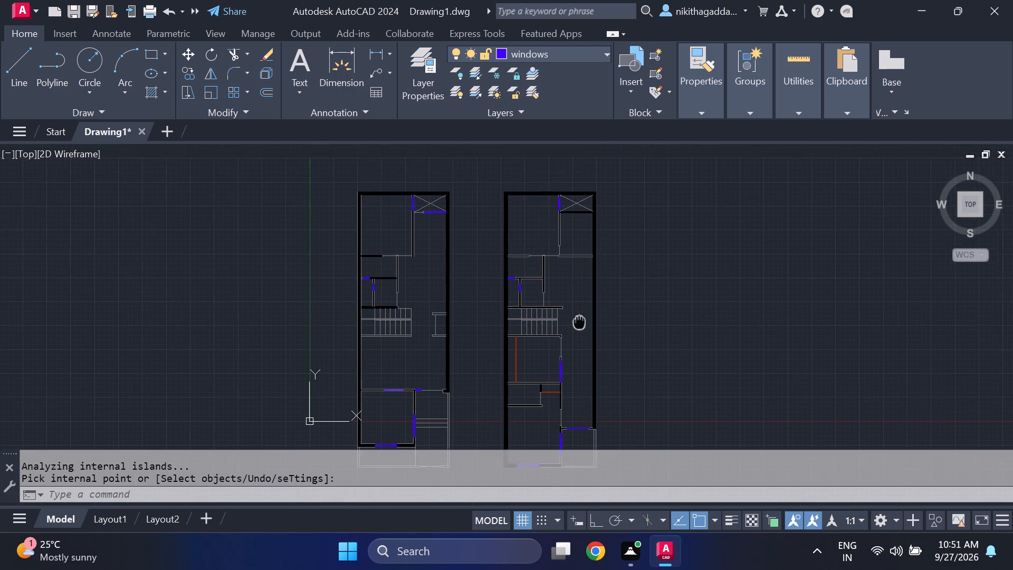
middle_click_drag(579, 323, 578, 328)
scroll(576, 330, "up", 4)
scroll(559, 320, "down", 2)
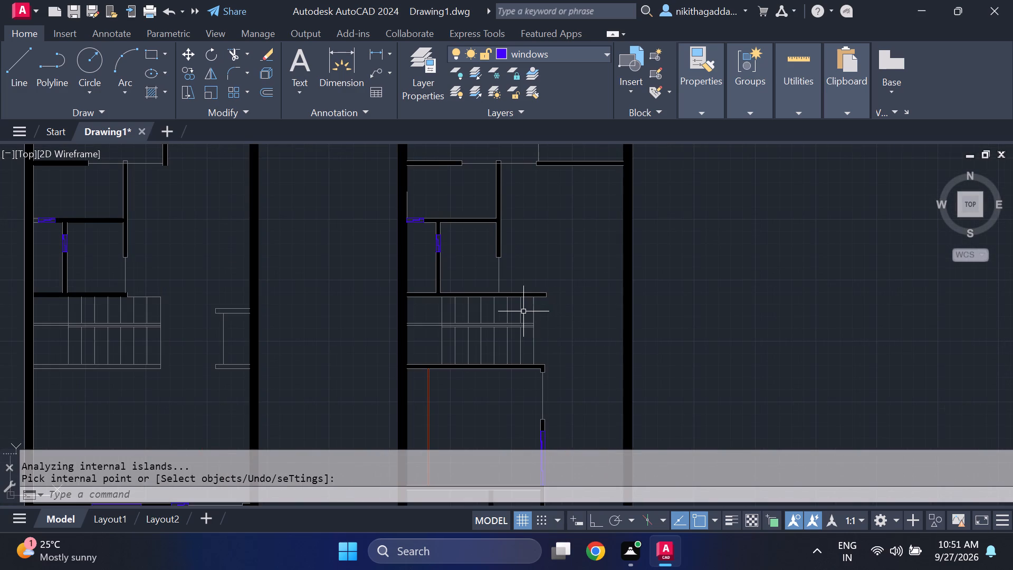
scroll(464, 312, "up", 4)
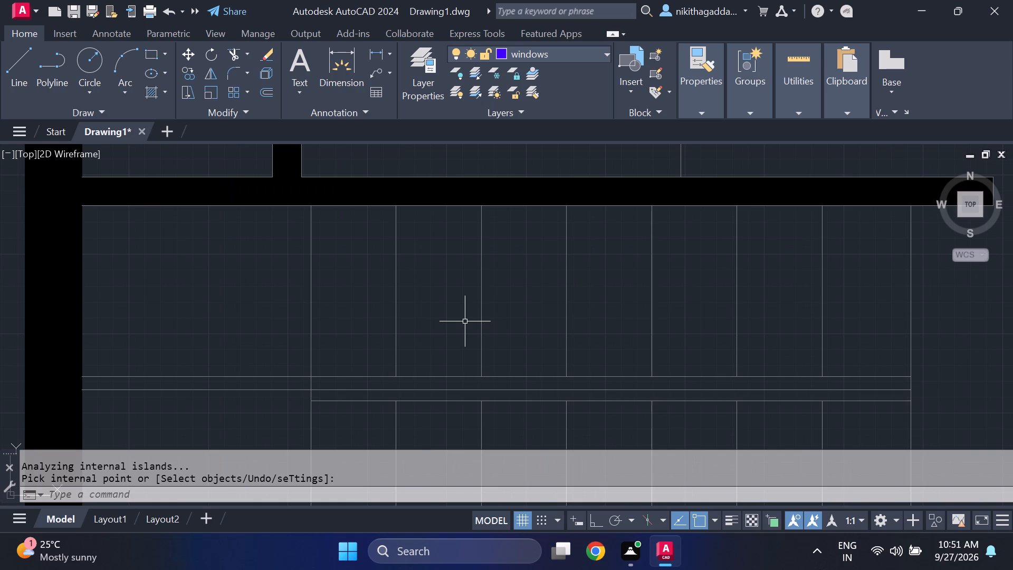
scroll(520, 342, "down", 5)
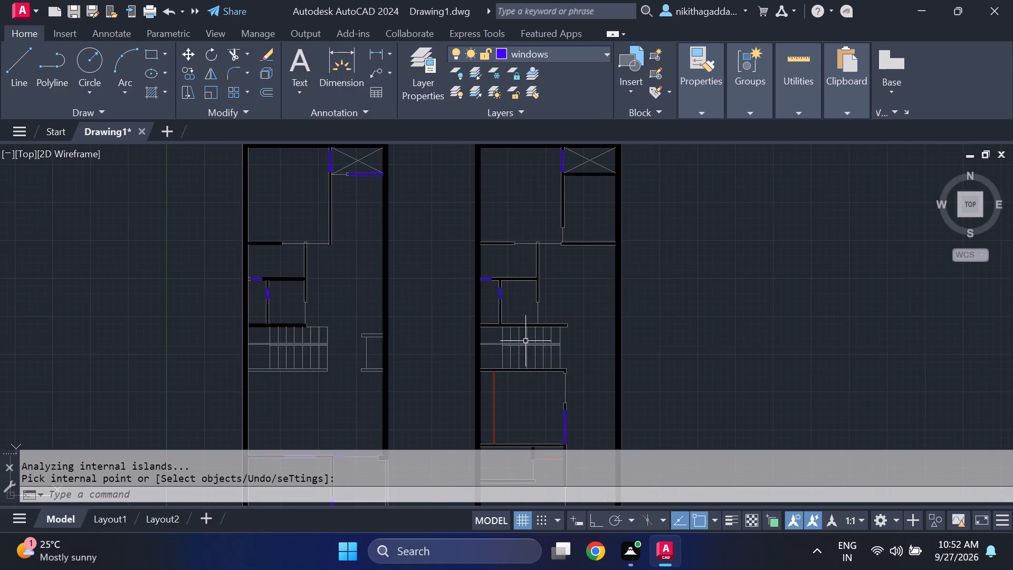
middle_click_drag(527, 359, 491, 144)
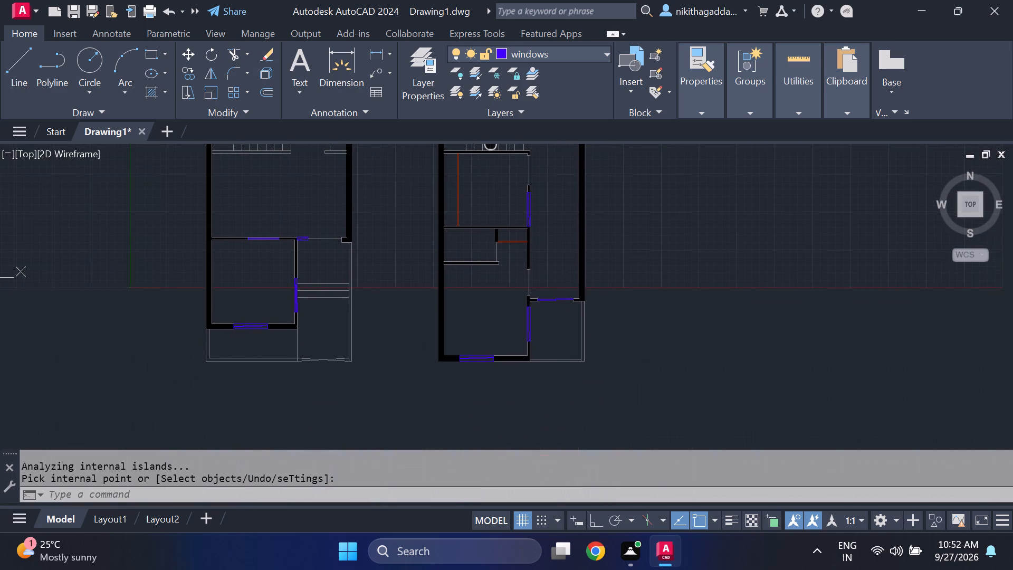
middle_click_drag(491, 144, 454, 179)
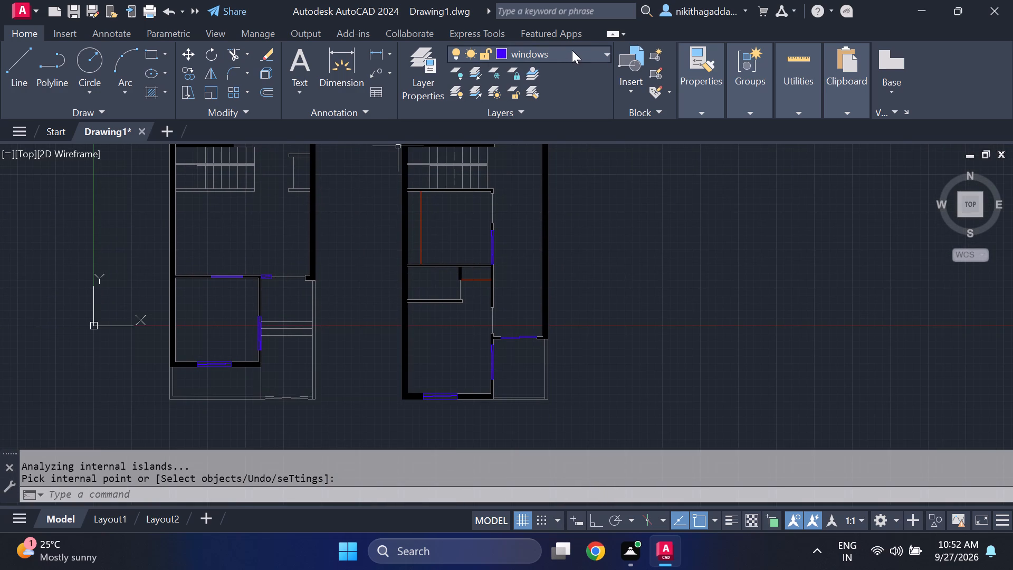
Make the text layer current and set its colour to index 250.
left_click(572, 50)
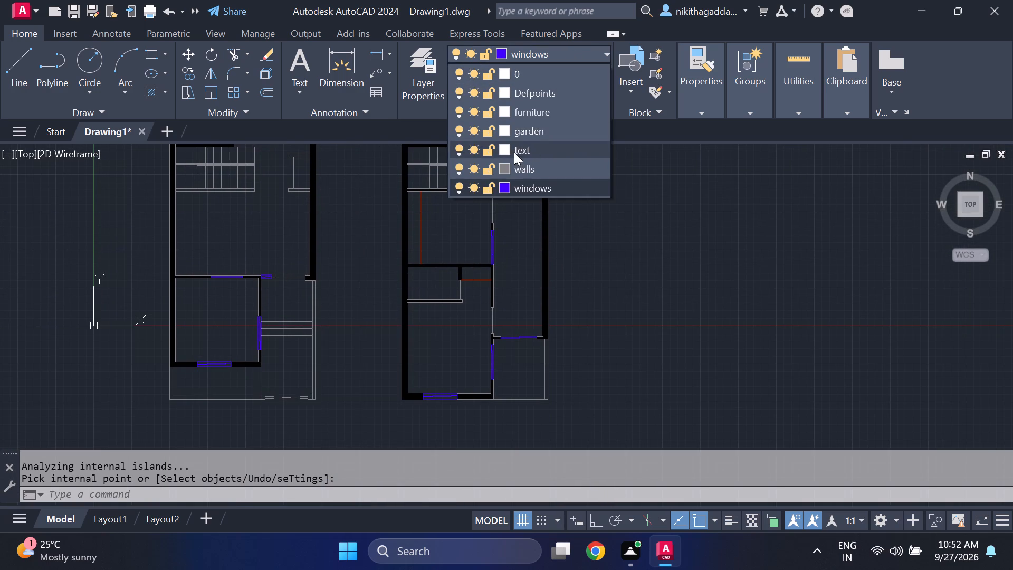
left_click(514, 153)
left_click(502, 54)
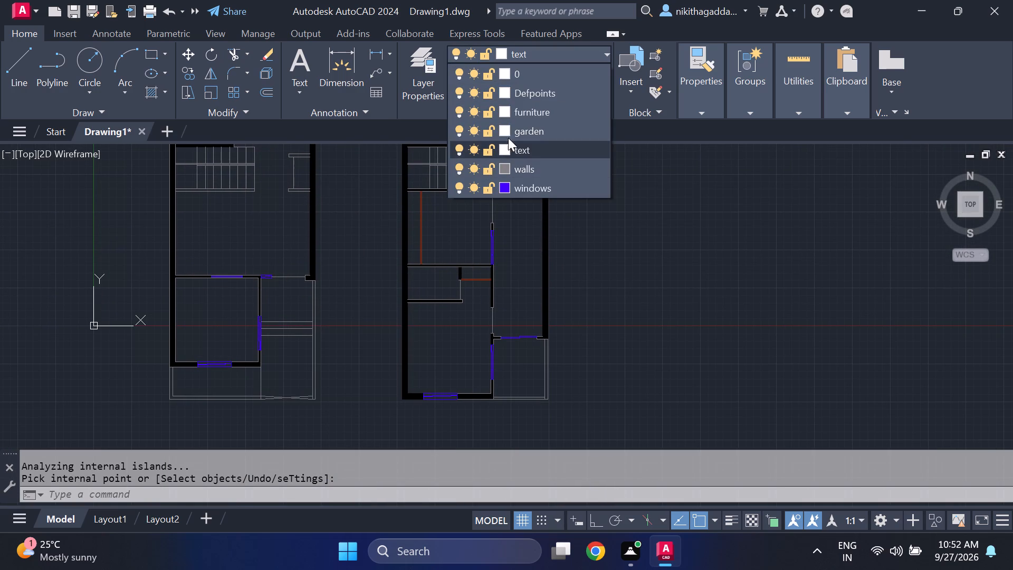
left_click(502, 145)
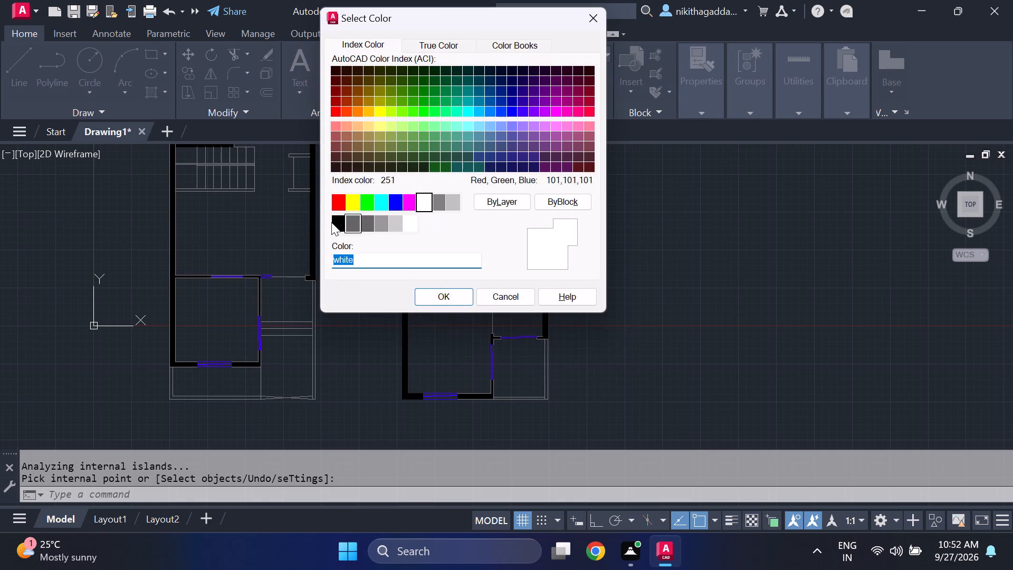
left_click(338, 227)
left_click(431, 293)
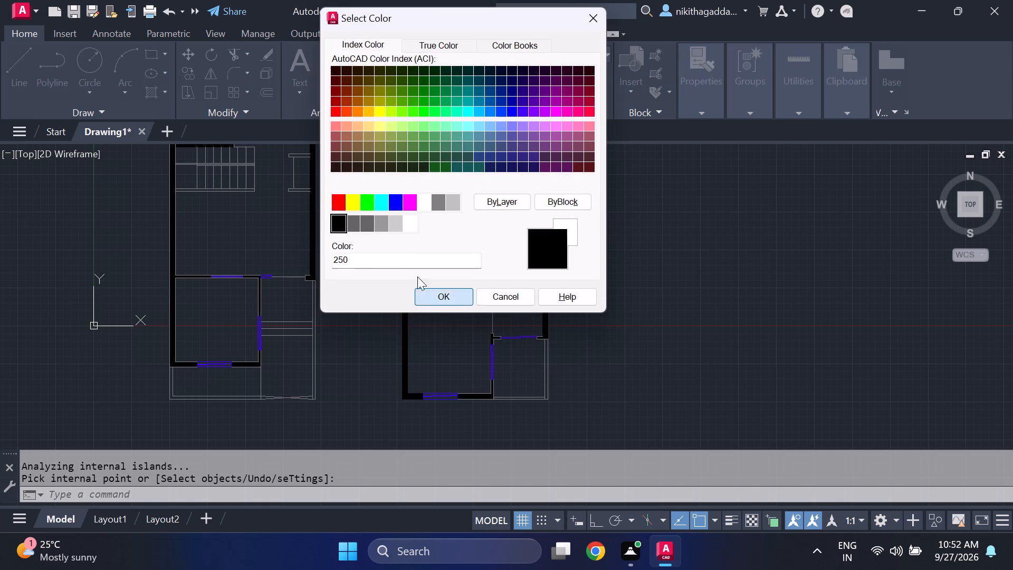
Draw a horizontal line about 6'-8" long across the lower stair flight of the east plan, extending just past its east end.
middle_click_drag(436, 214, 392, 280)
scroll(412, 241, "up", 2)
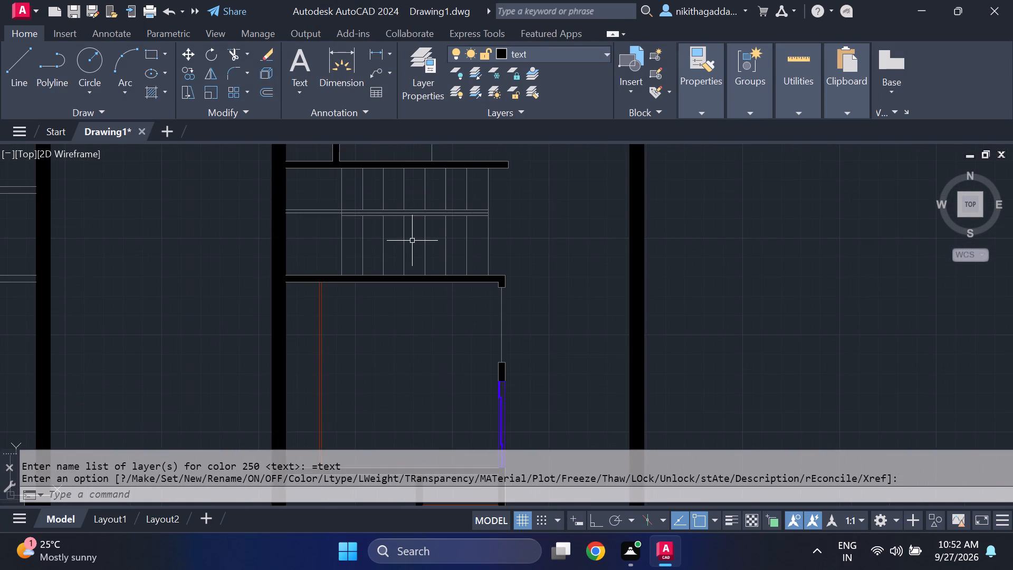
key("l")
key("Return")
scroll(429, 213, "up", 2)
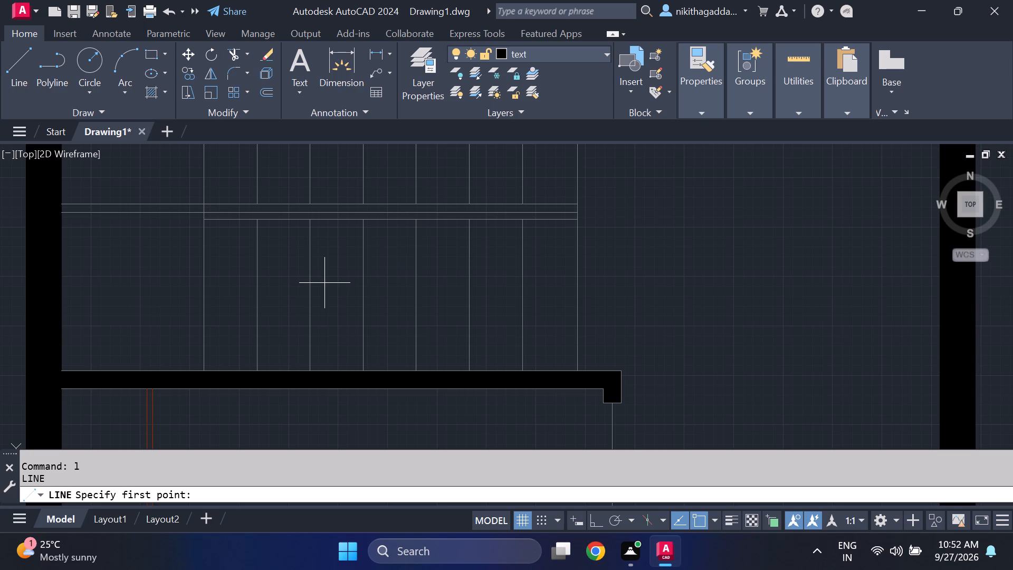
left_click(289, 287)
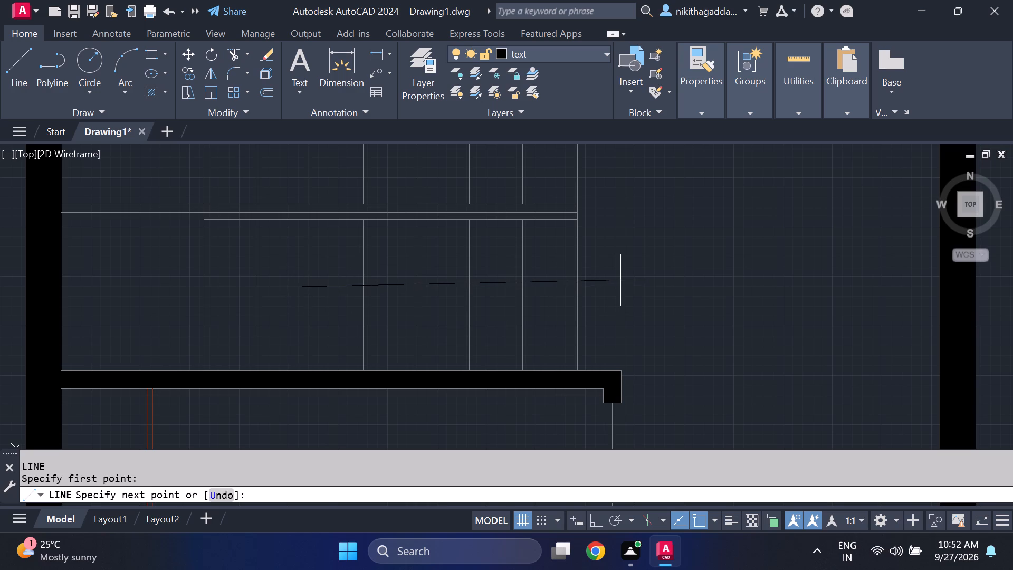
key("F8")
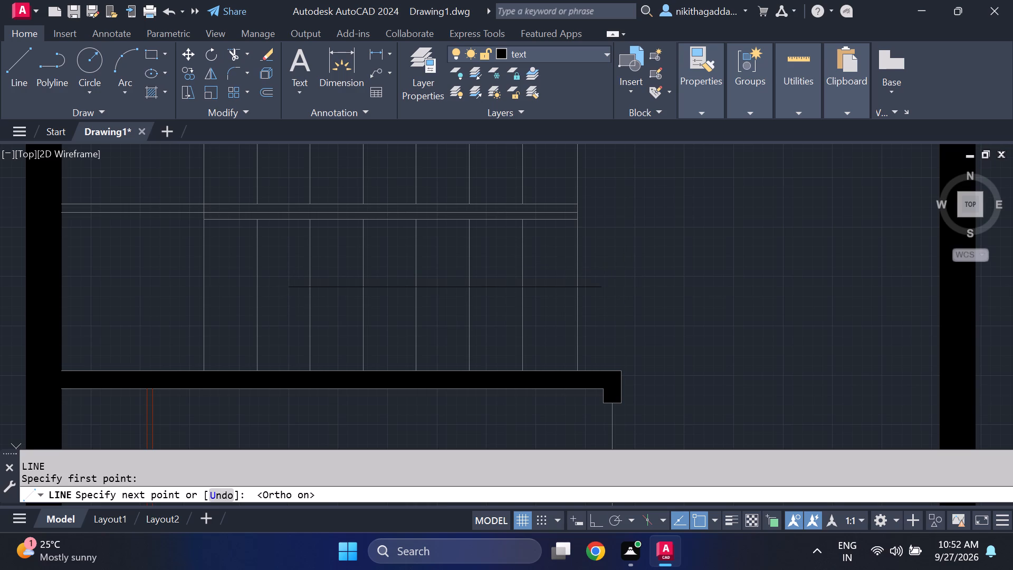
left_click(609, 287)
key("Escape")
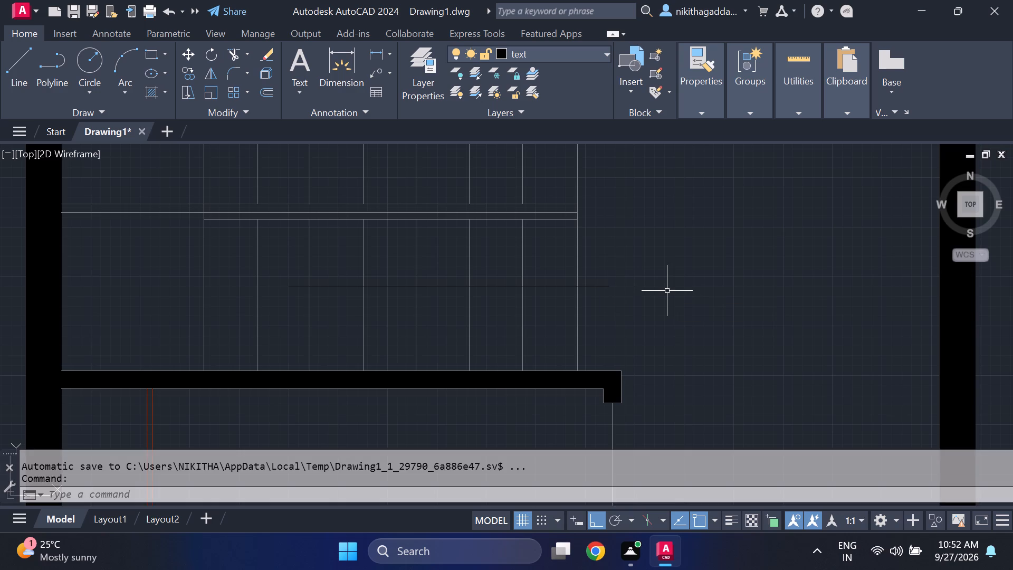
Draw a closed triangular arrowhead pointing west at the stair line's west end, with its tip on the adjacent tread line.
key("l")
key("Return")
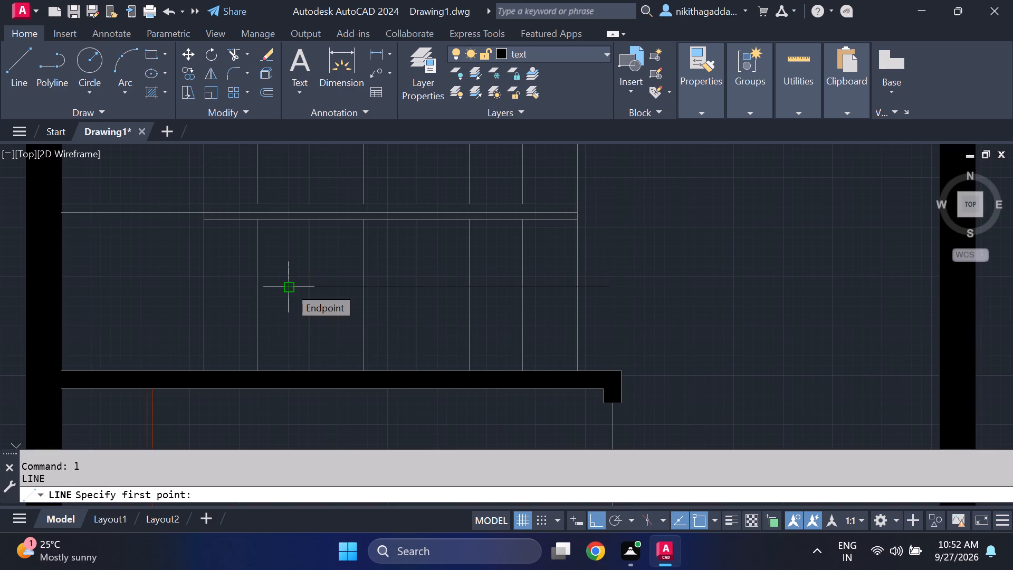
scroll(287, 278, "up", 2)
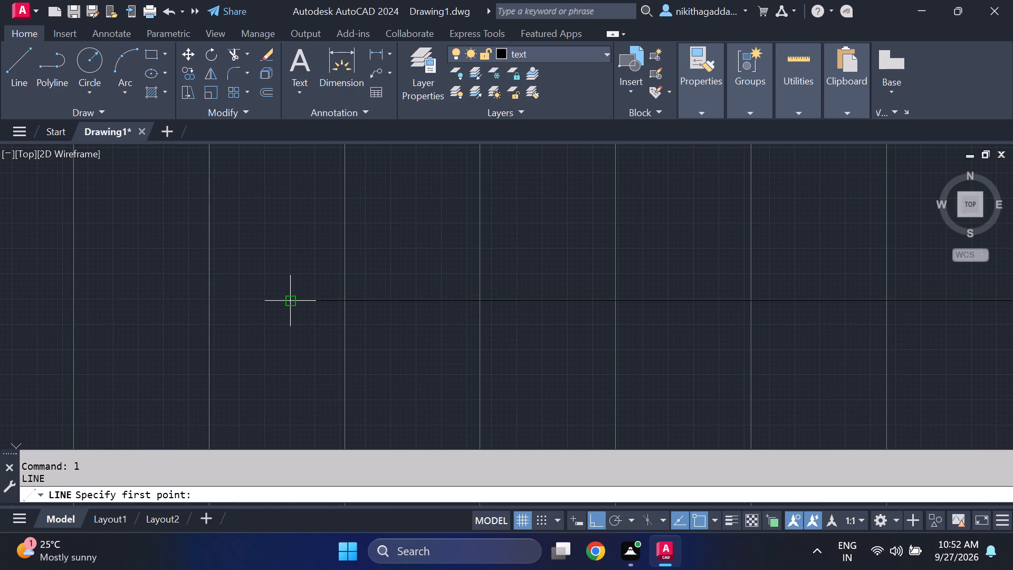
left_click(291, 284)
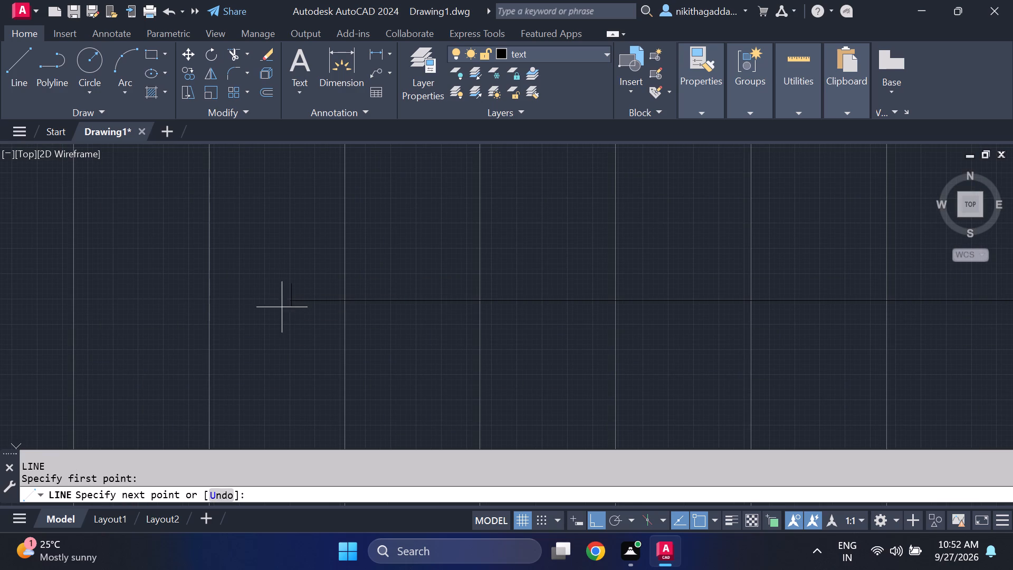
left_click(291, 313)
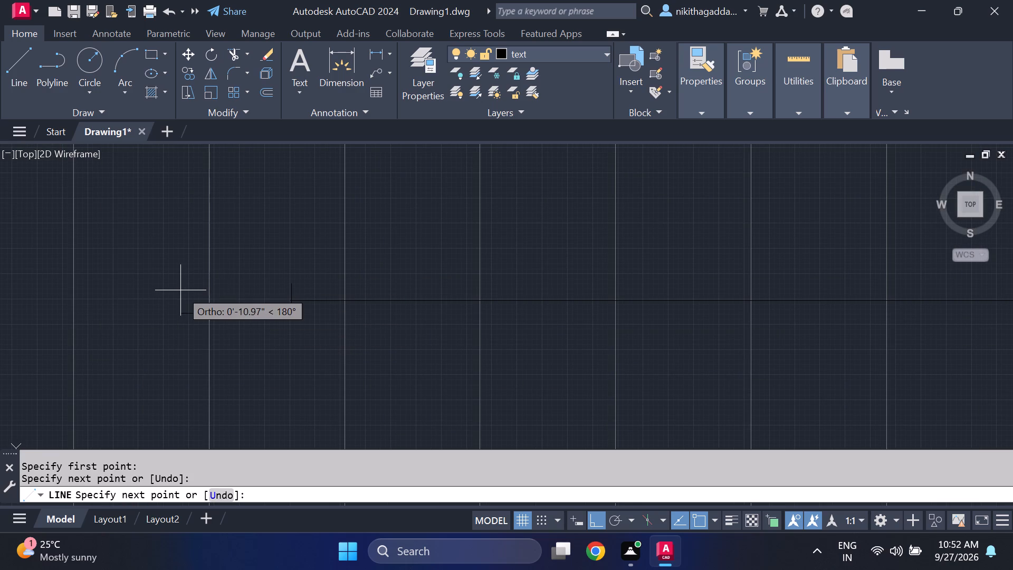
key("F8")
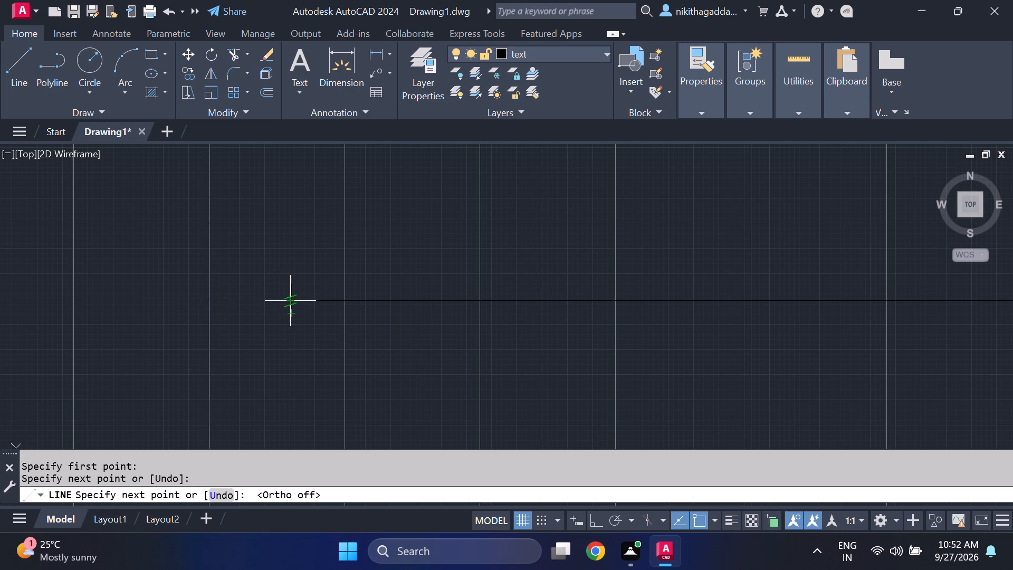
left_click(210, 302)
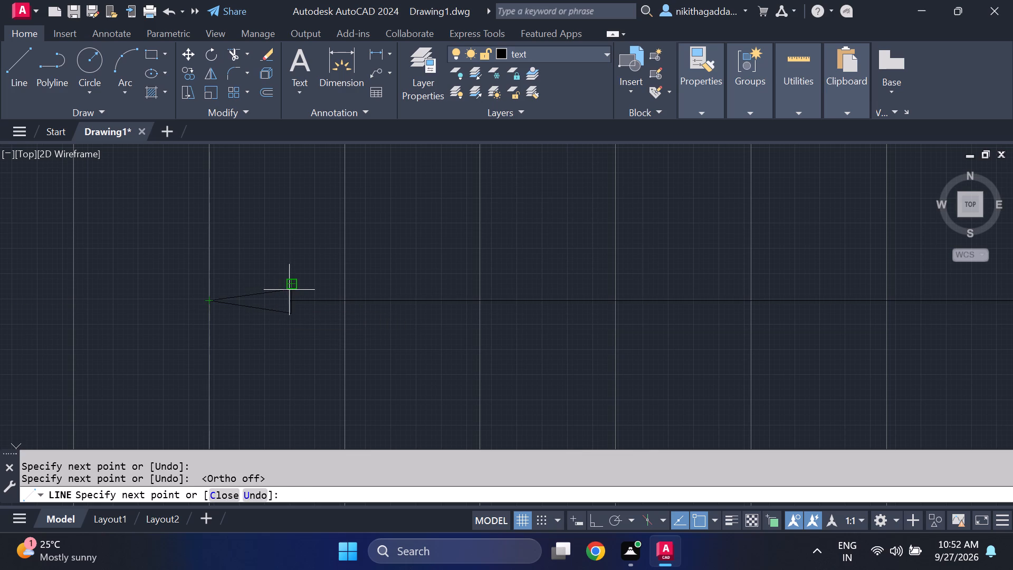
left_click(291, 289)
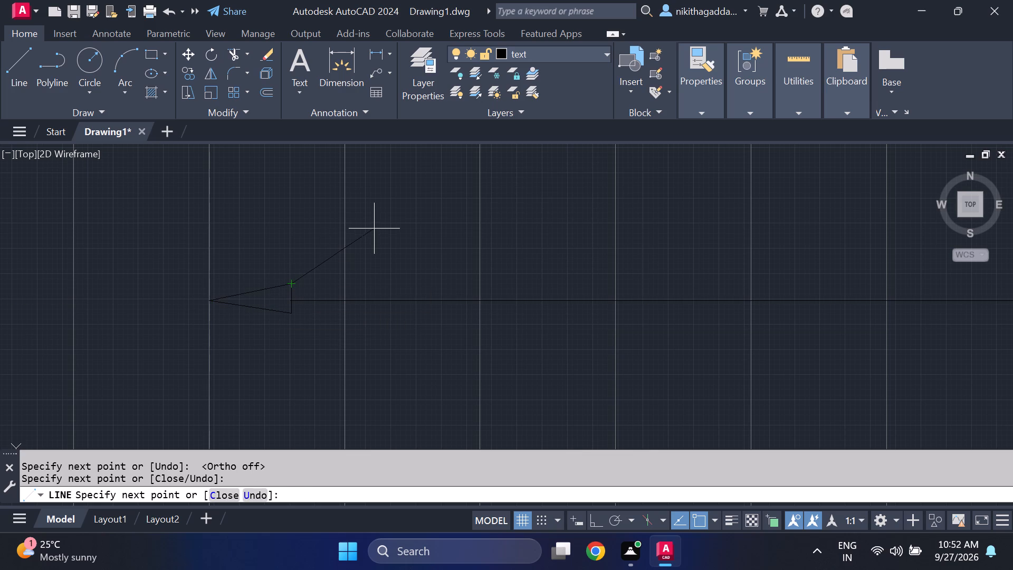
key("Escape")
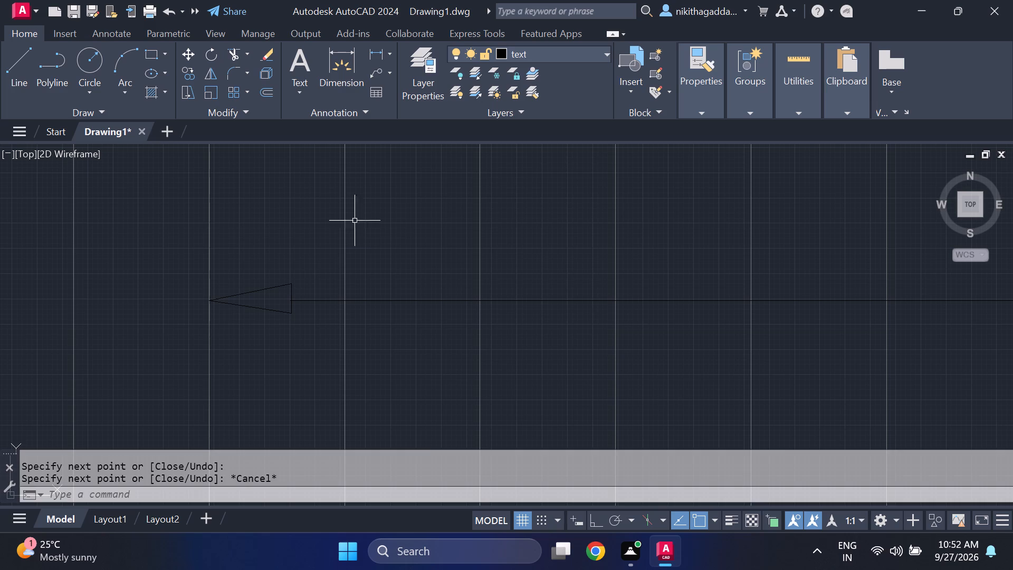
Fill the stair arrowhead with a solid black hatch.
type("hatch")
key("Return")
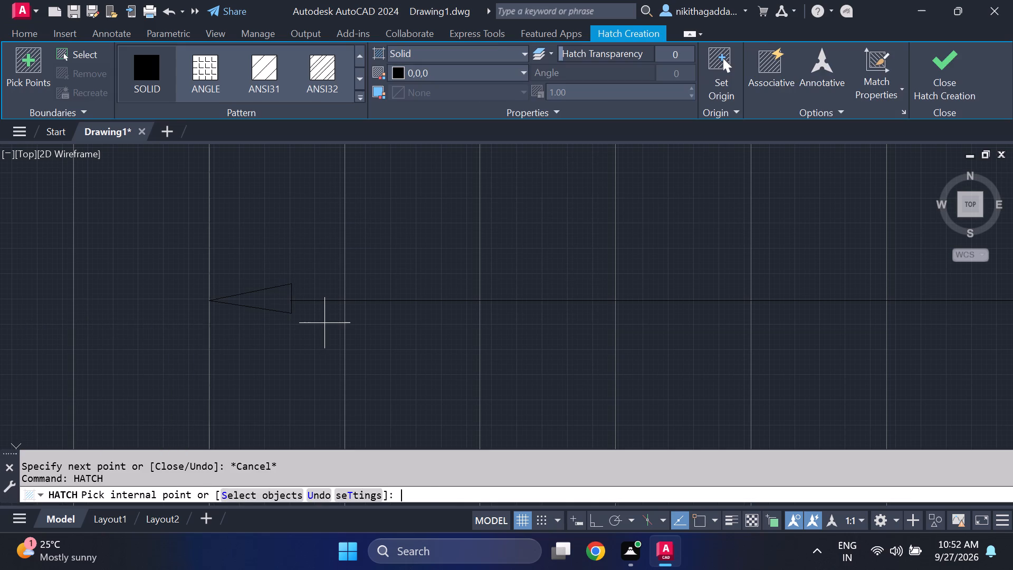
left_click(271, 302)
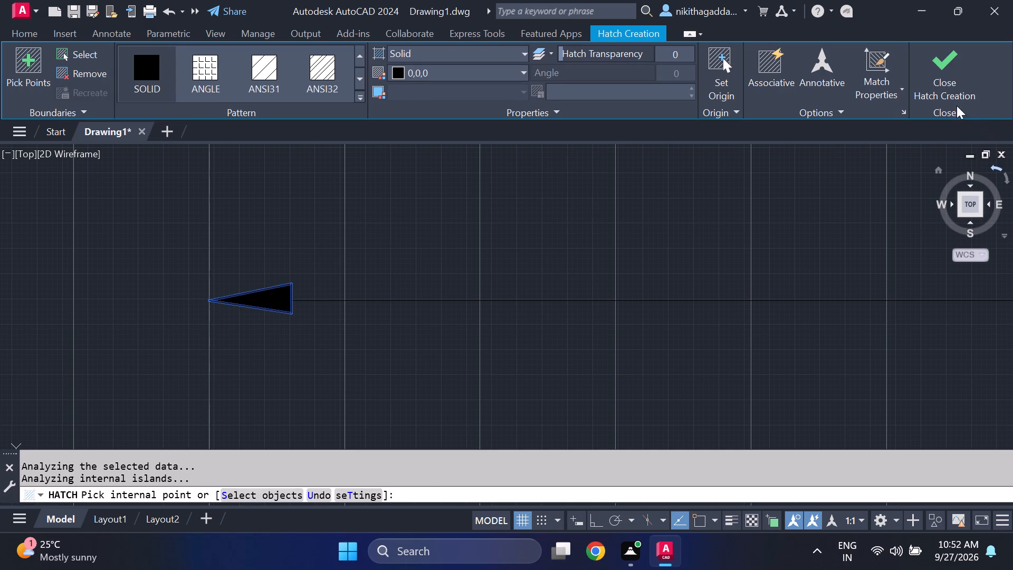
left_click(941, 88)
scroll(611, 319, "down", 3)
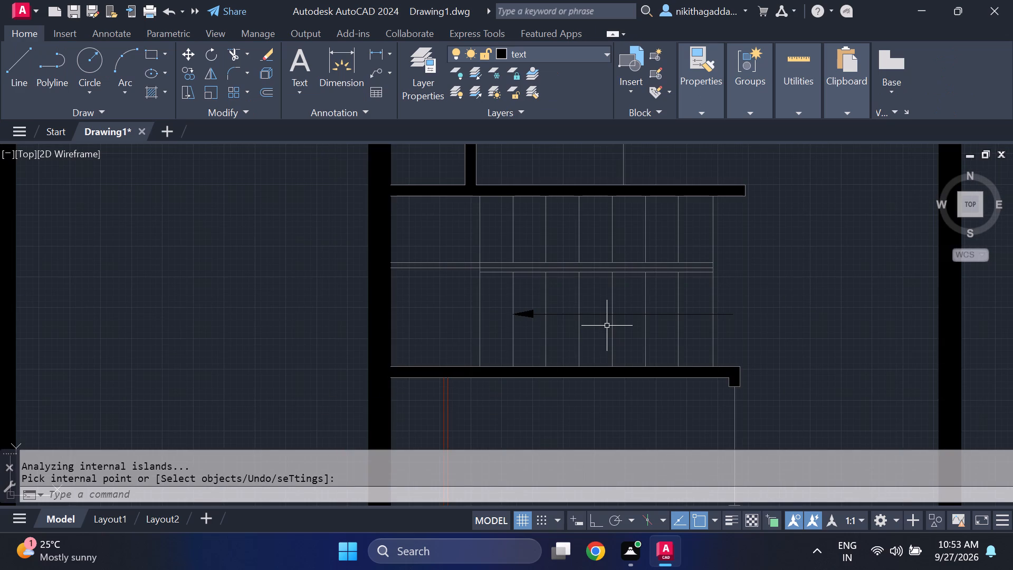
Place single-line text "UP" with rotation 0 just beyond the east end of the east plan's stair arrow.
scroll(607, 326, "down", 2)
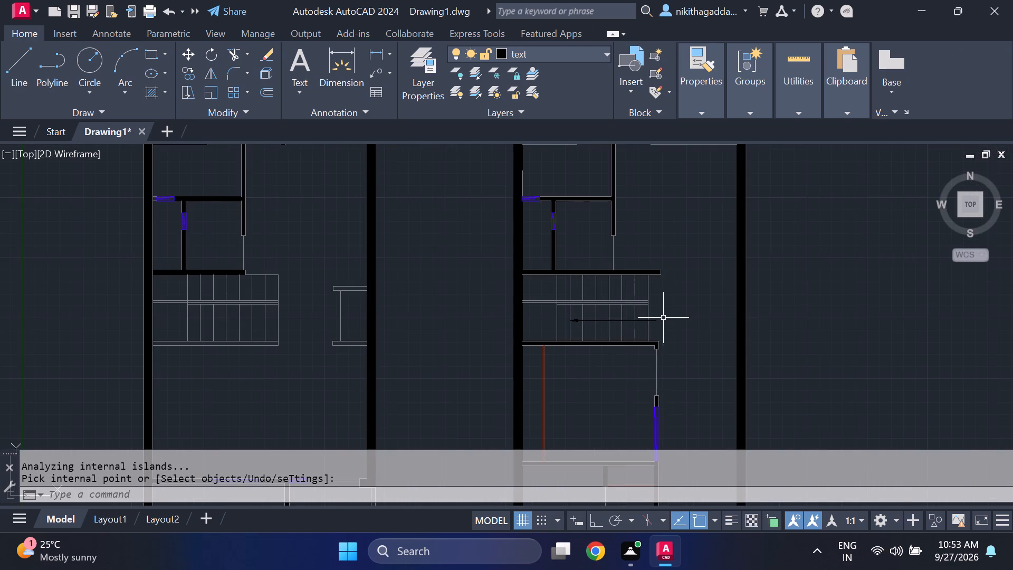
scroll(664, 318, "up", 3)
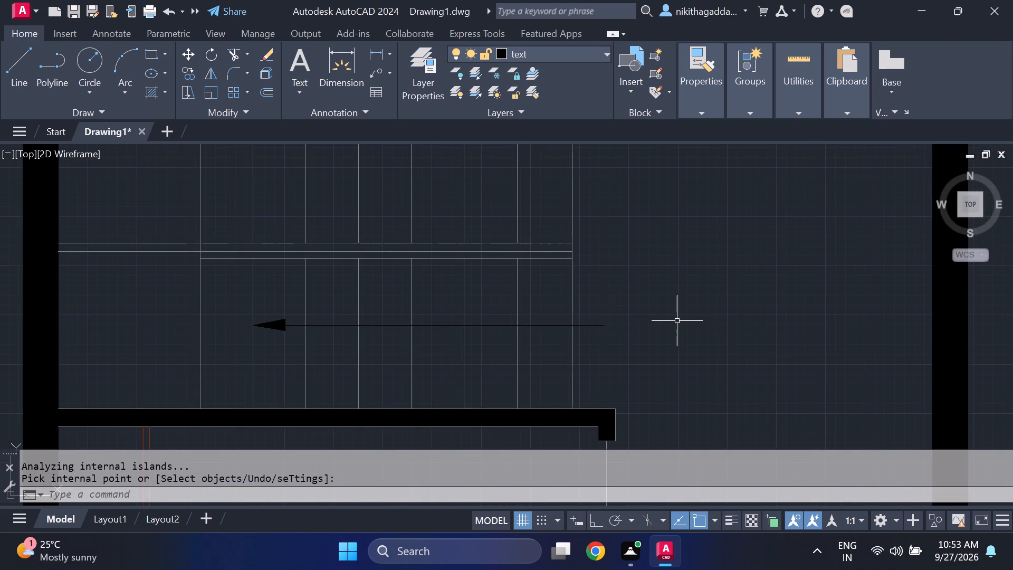
type("dt")
key("Return")
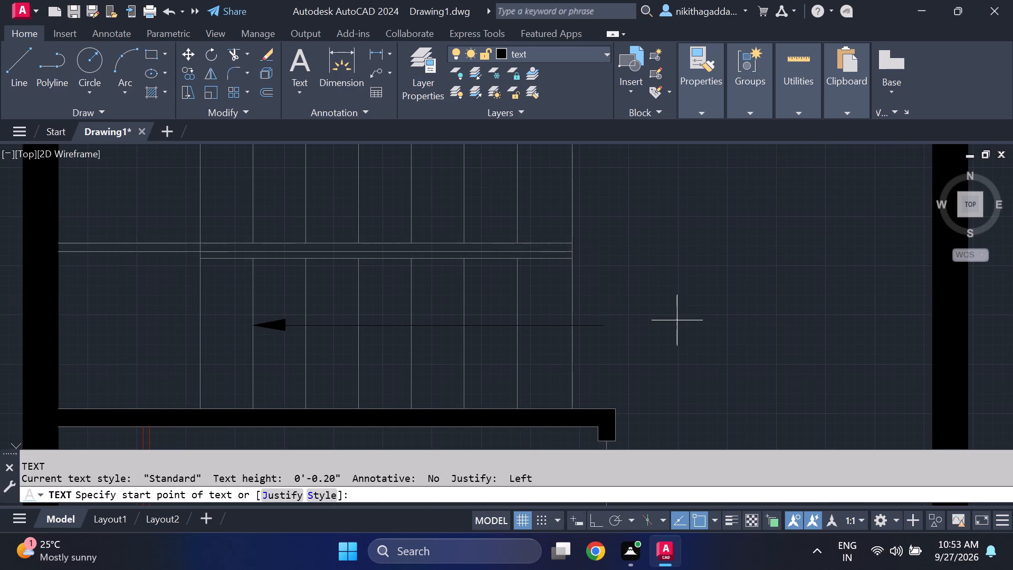
left_click(616, 313)
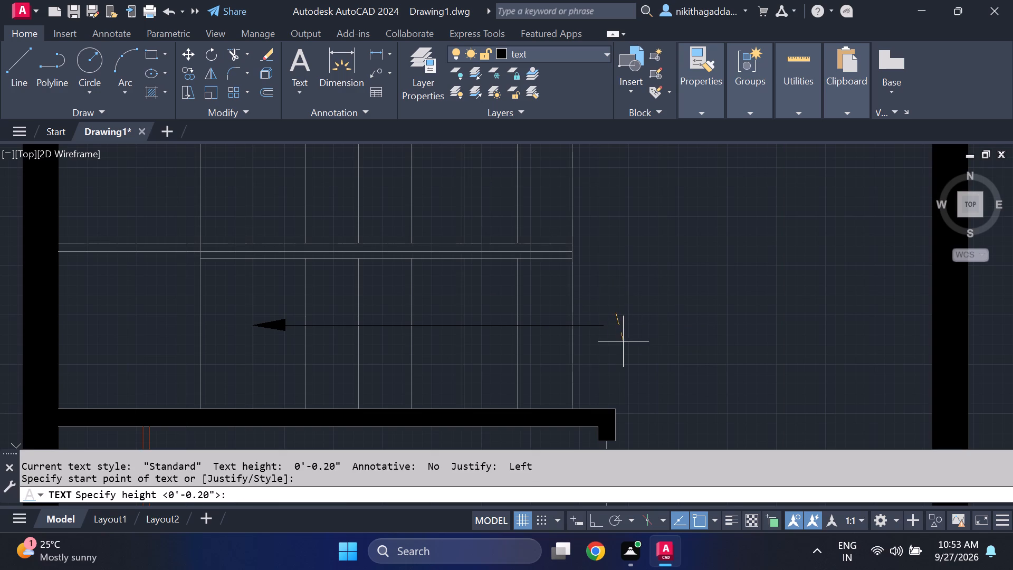
left_click(616, 340)
key("0")
key("Return")
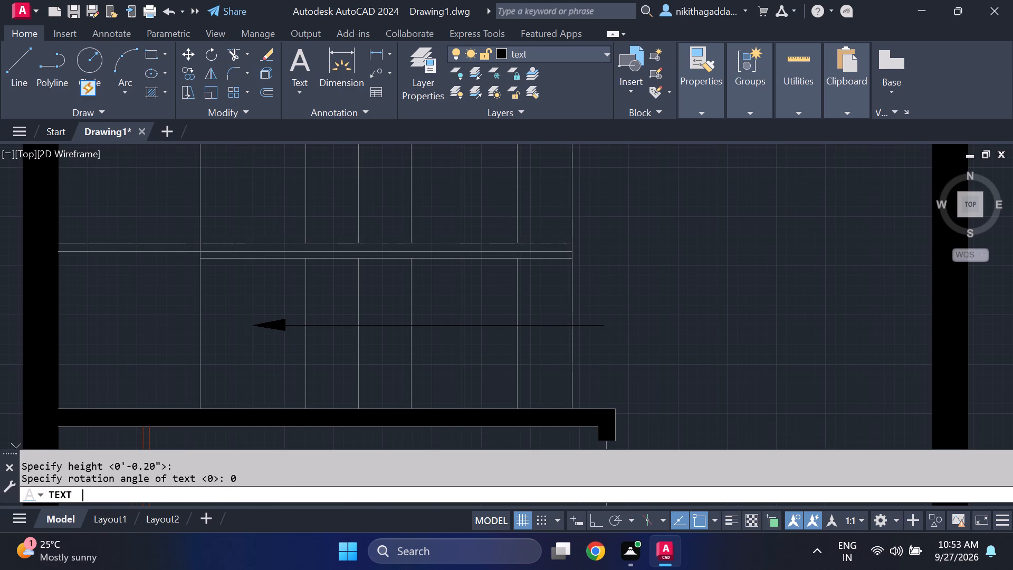
key("d")
key("BackSpace")
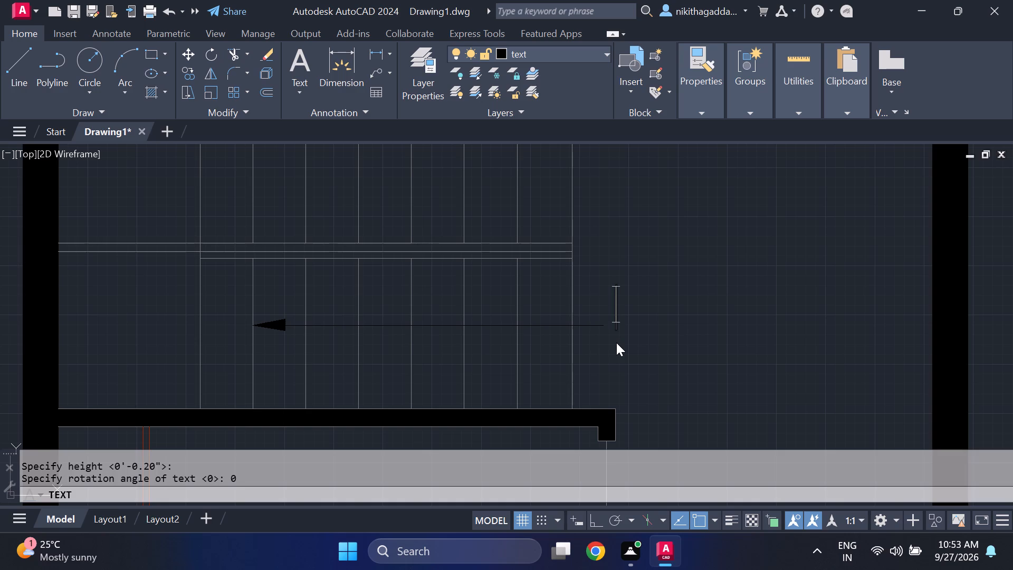
type("UP")
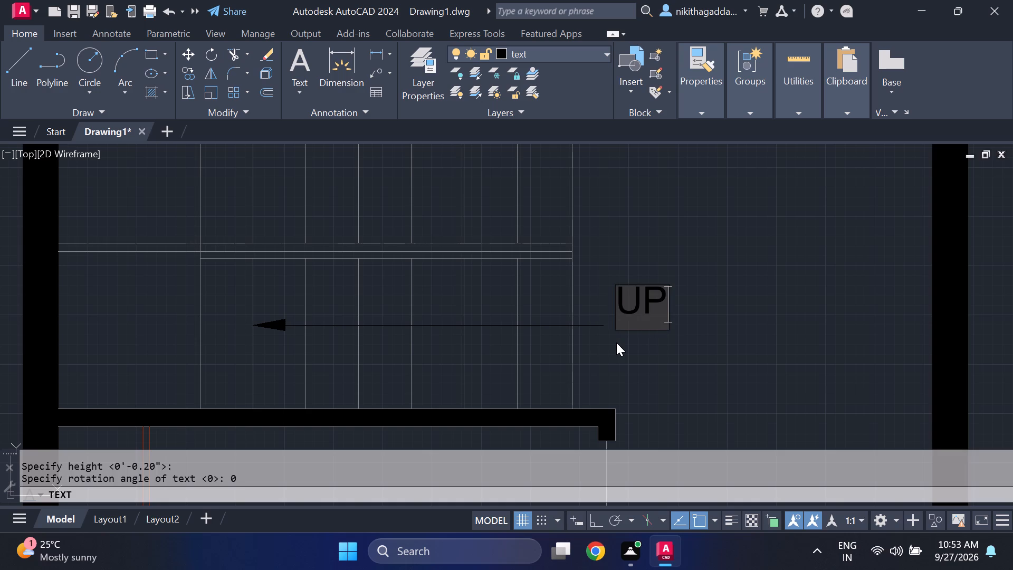
key("Return")
key("Return")
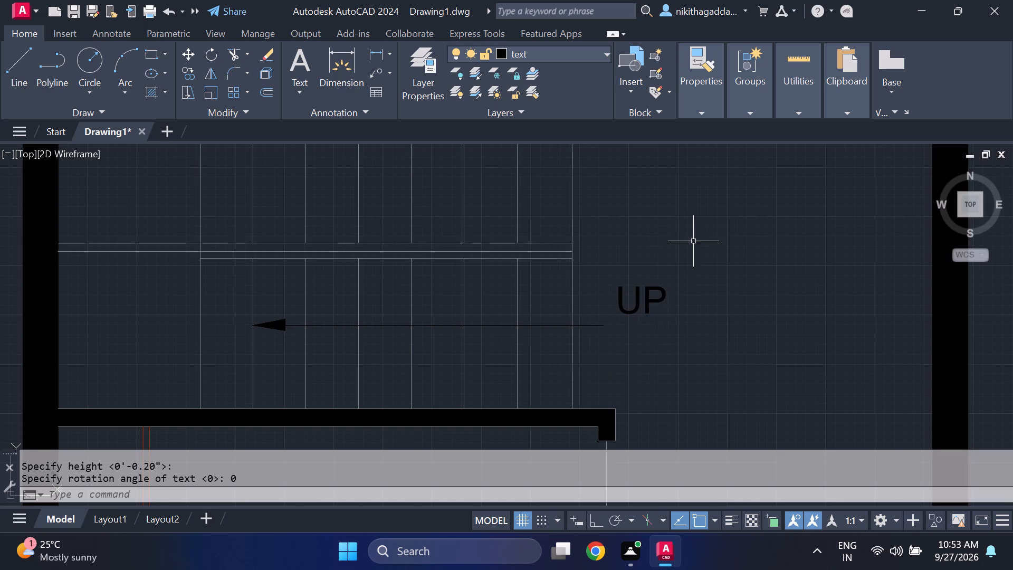
Move the UP label slightly south so it lines up with the east end of the stair arrow line.
left_click(674, 265)
left_click(608, 317)
key("m")
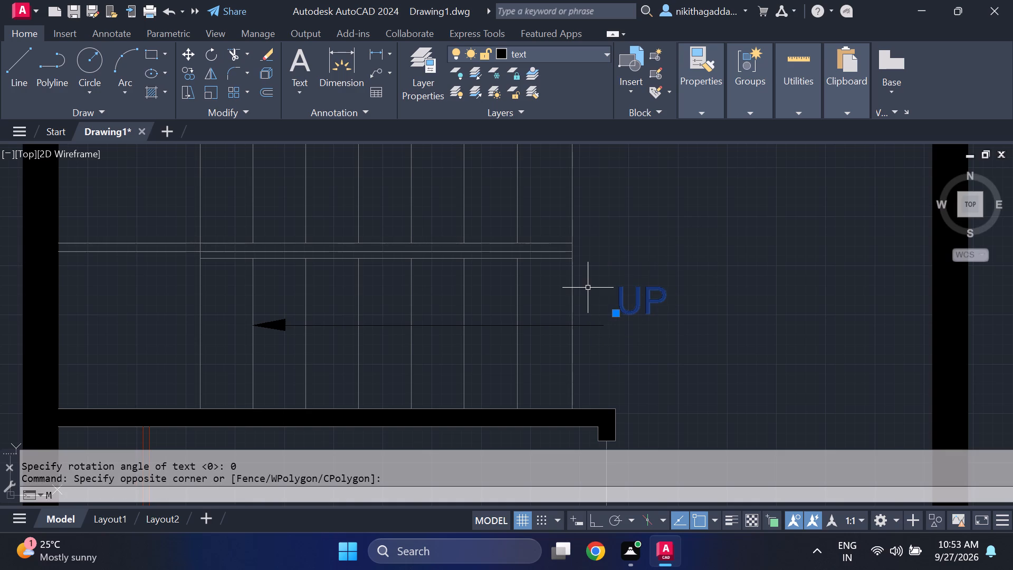
key("Return")
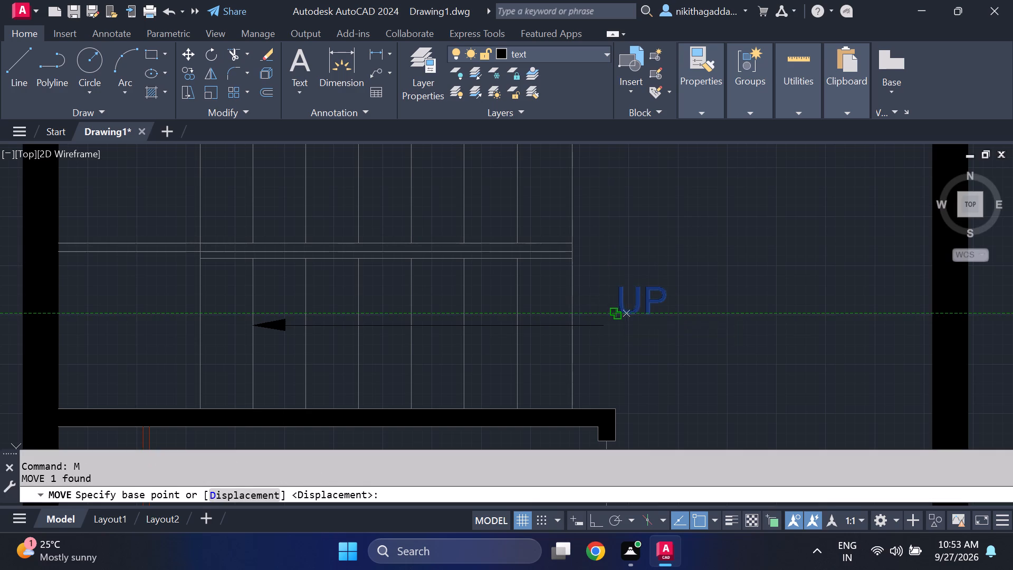
left_click(626, 313)
left_click(620, 338)
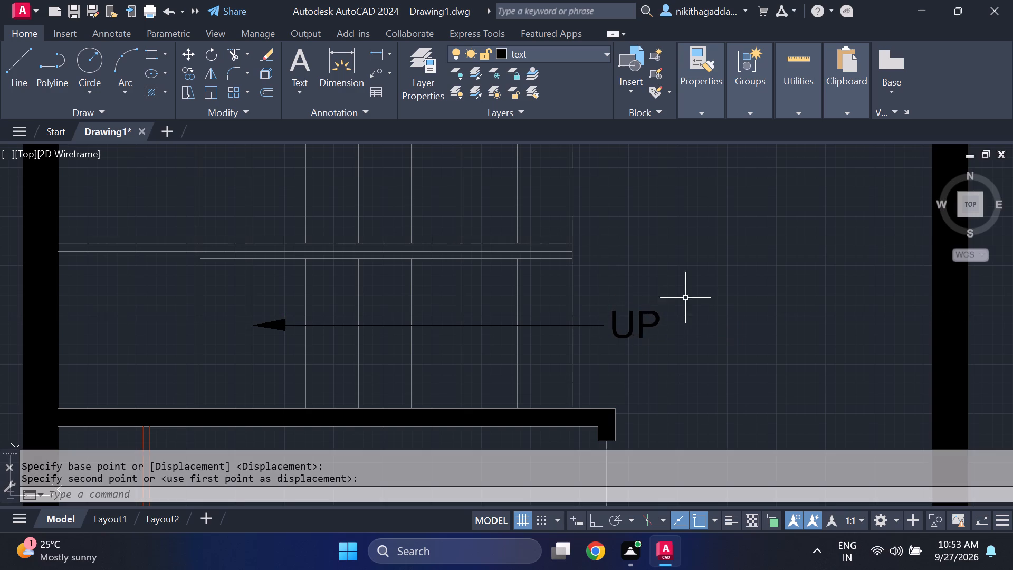
Copy the complete stair arrow with its UP label from the arrow tip to the same tread's midpoint in the east plan's upper flight.
left_click_drag(691, 289, 685, 292)
left_click(590, 364)
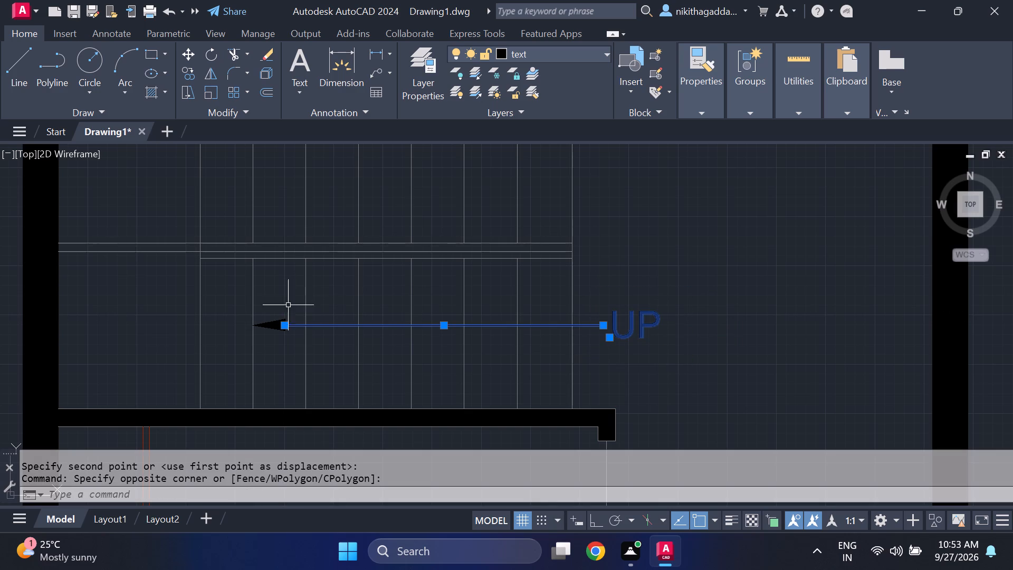
scroll(283, 313, "up", 3)
left_click(289, 308)
left_click(190, 396)
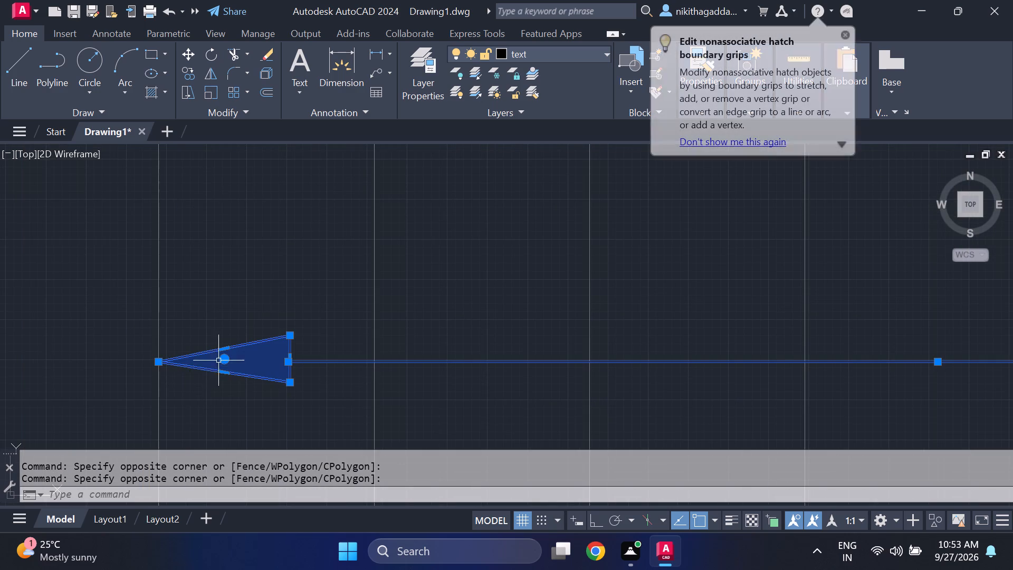
scroll(226, 352, "down", 4)
type("CO")
key("Return")
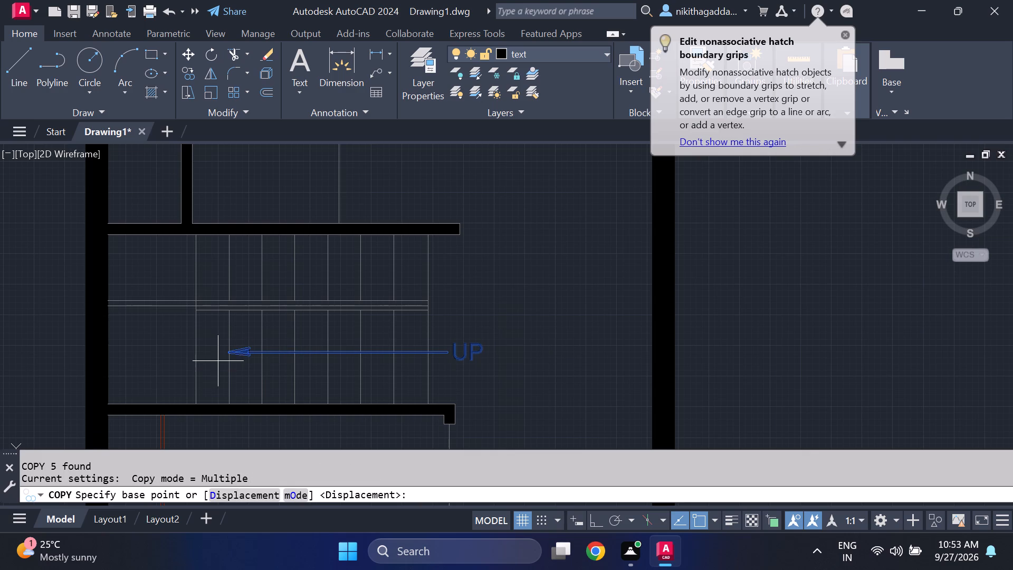
left_click(227, 351)
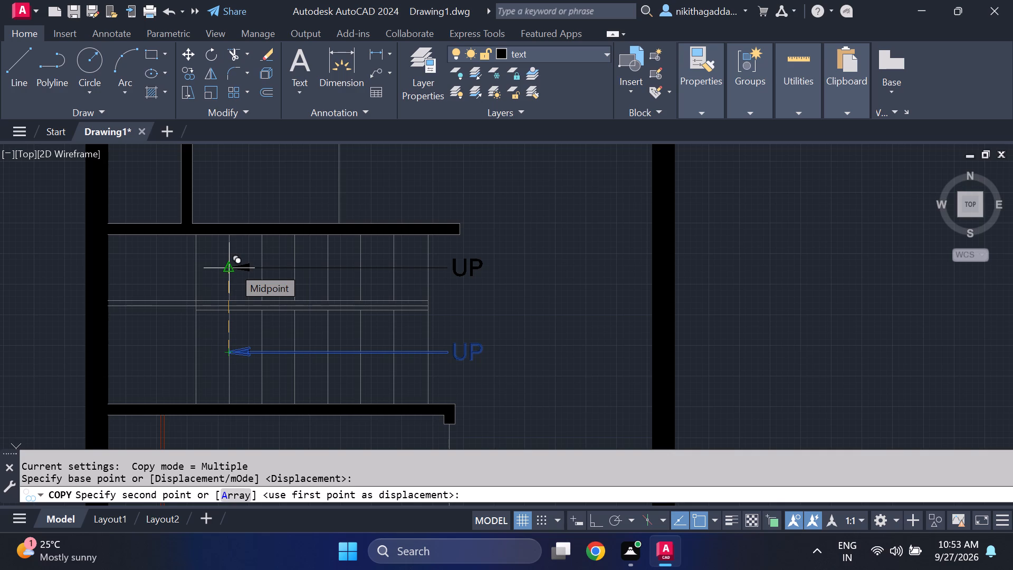
left_click(233, 267)
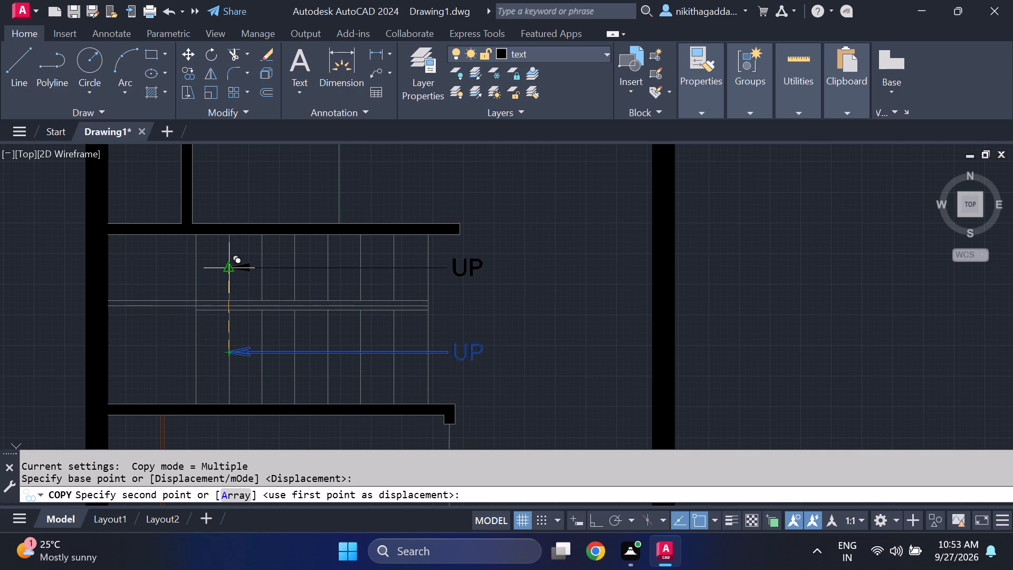
Place another copy of the arrow and UP label on the lower stair flight of the west plan.
scroll(442, 316, "down", 3)
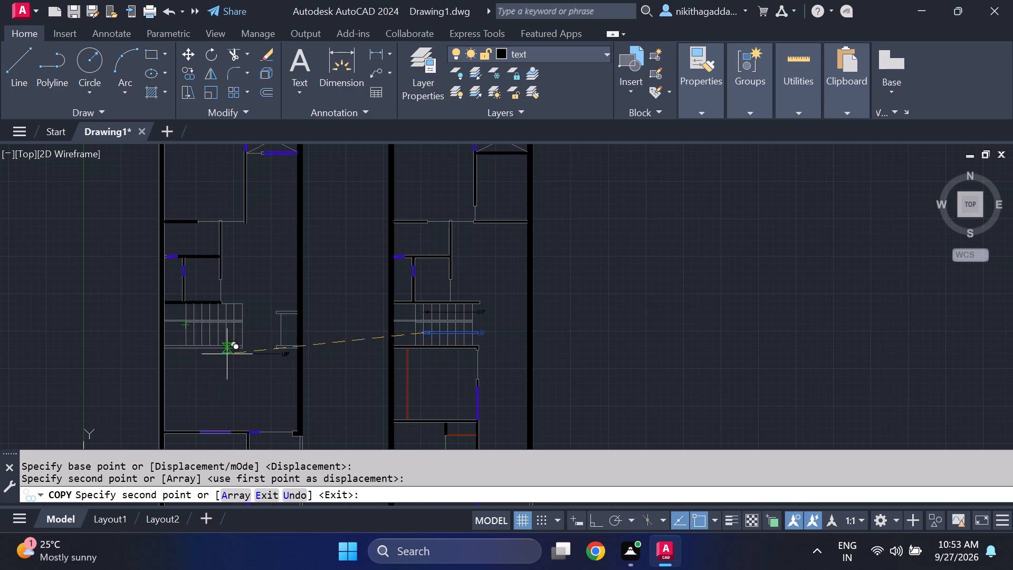
scroll(227, 351, "up", 3)
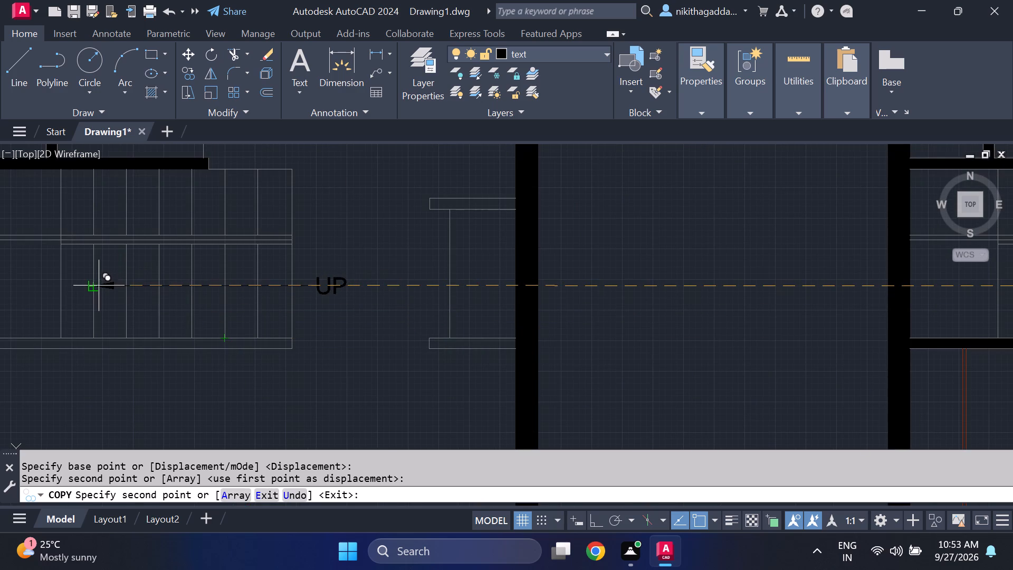
left_click(110, 290)
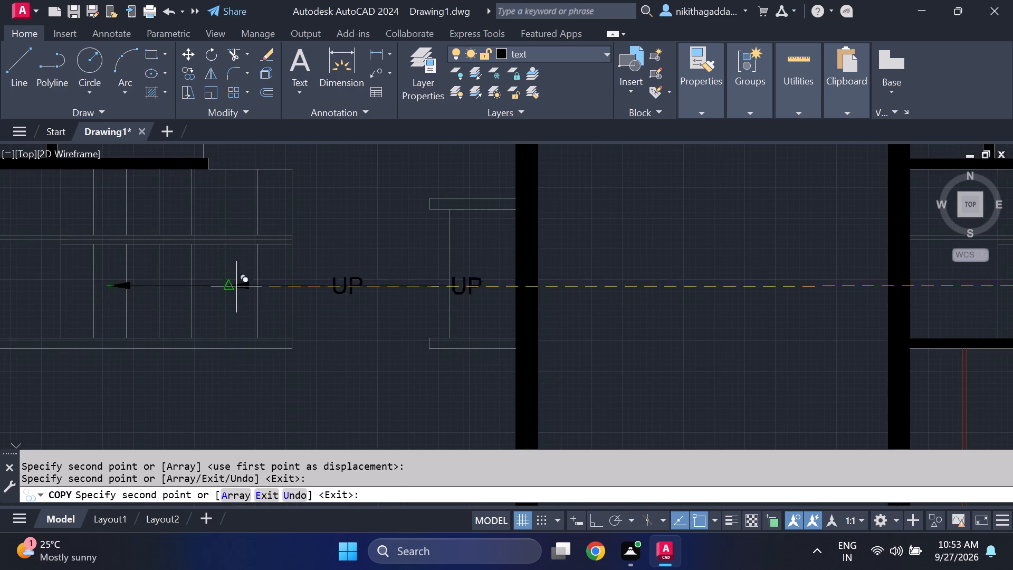
scroll(374, 289, "down", 3)
key("Escape")
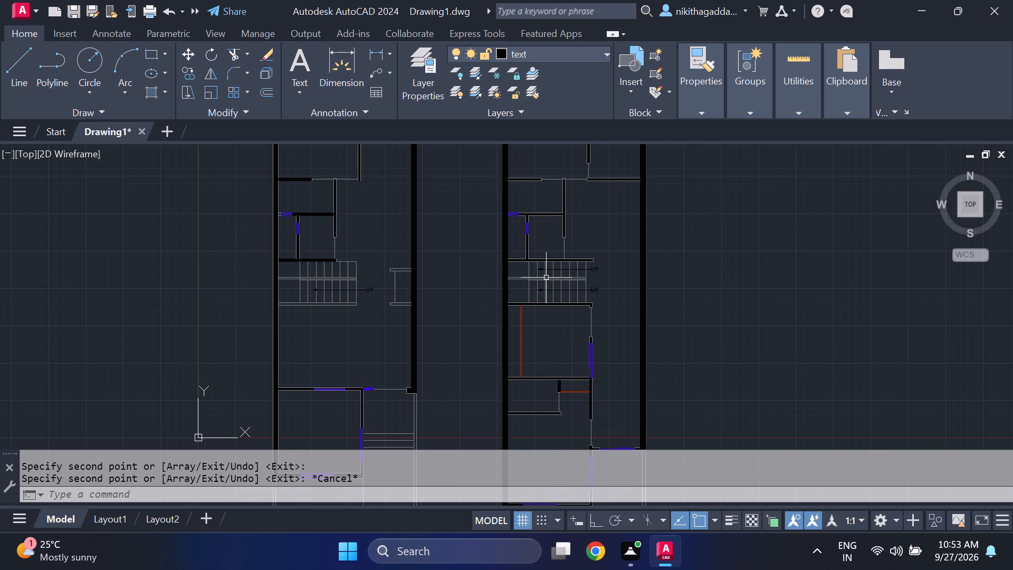
Move the filled arrowhead and its two sloping edges on the east plan's lower flight one tread east along the arrow line.
scroll(543, 283, "up", 6)
left_click(558, 246)
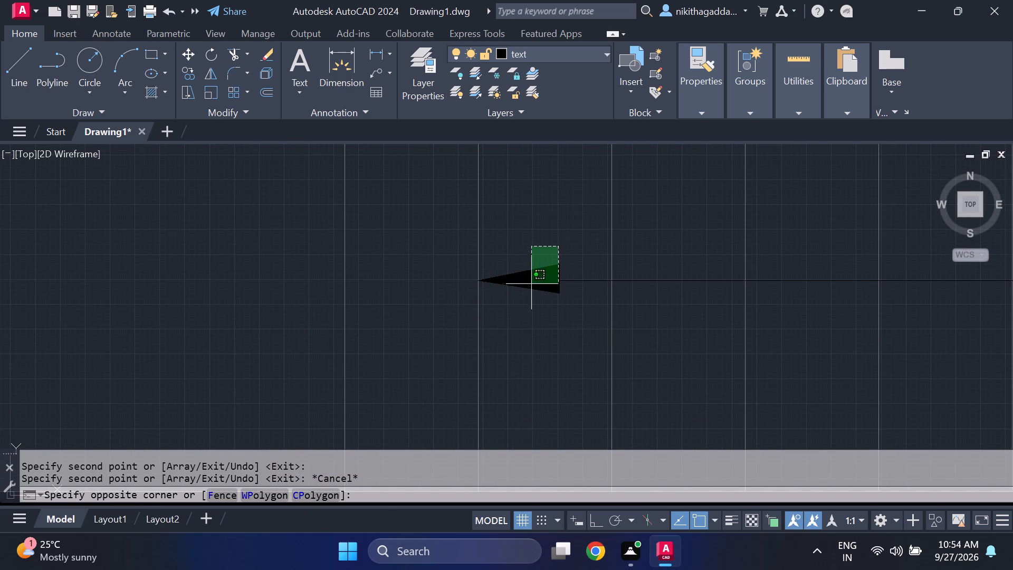
left_click(490, 321)
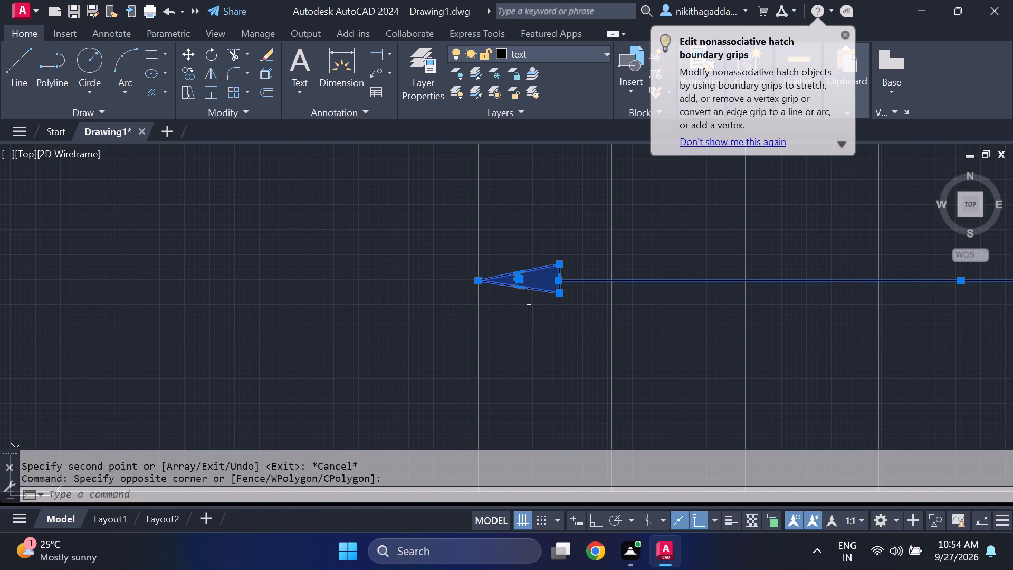
key("Escape")
left_click(509, 245)
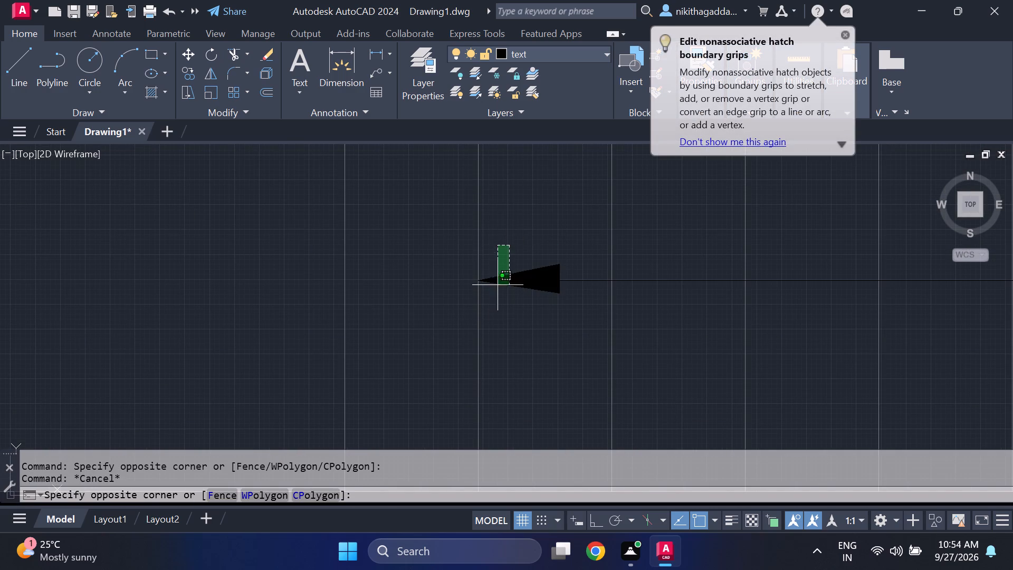
left_click(484, 341)
scroll(534, 290, "up", 3)
scroll(543, 298, "down", 2)
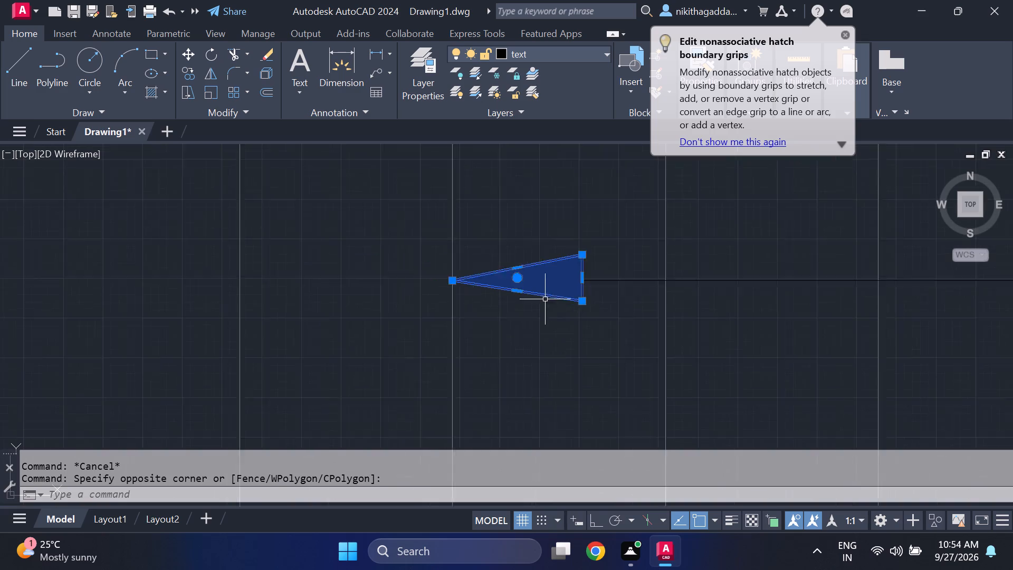
scroll(547, 301, "down", 1)
scroll(683, 346, "down", 2)
key("m")
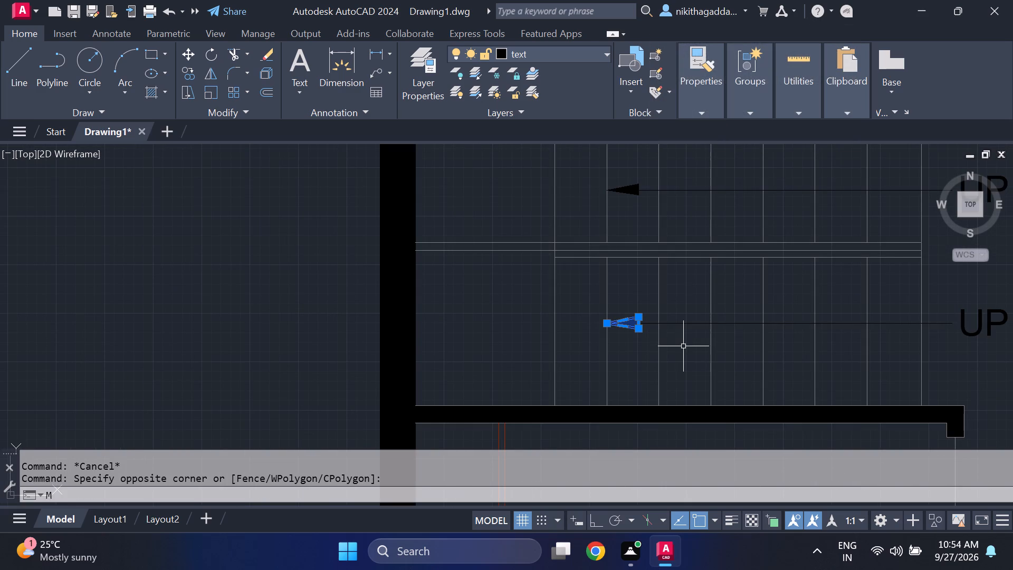
key("Return")
scroll(662, 332, "up", 3)
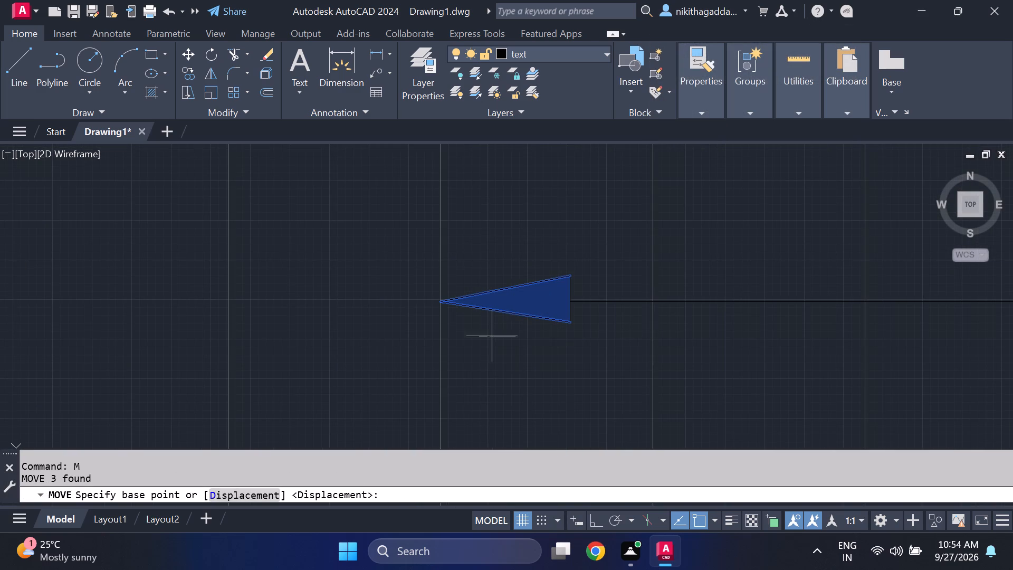
left_click(442, 306)
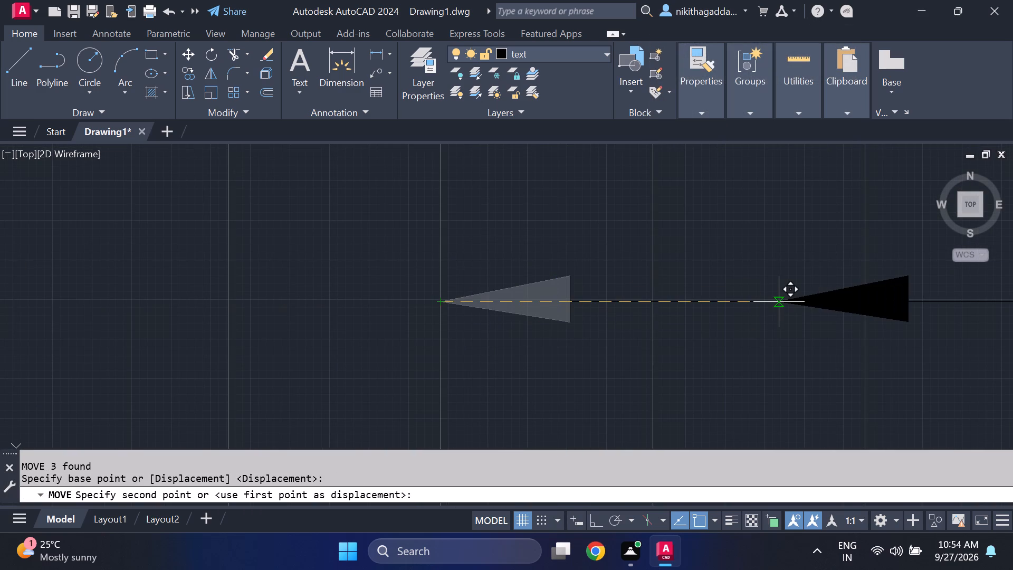
middle_click_drag(779, 302, 500, 351)
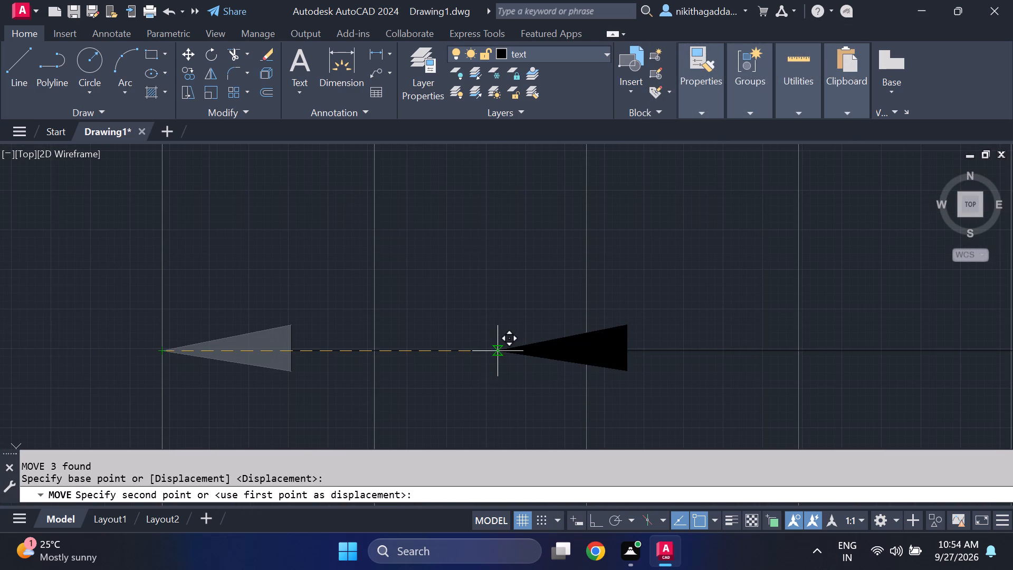
scroll(505, 349, "down", 4)
scroll(505, 349, "up", 2)
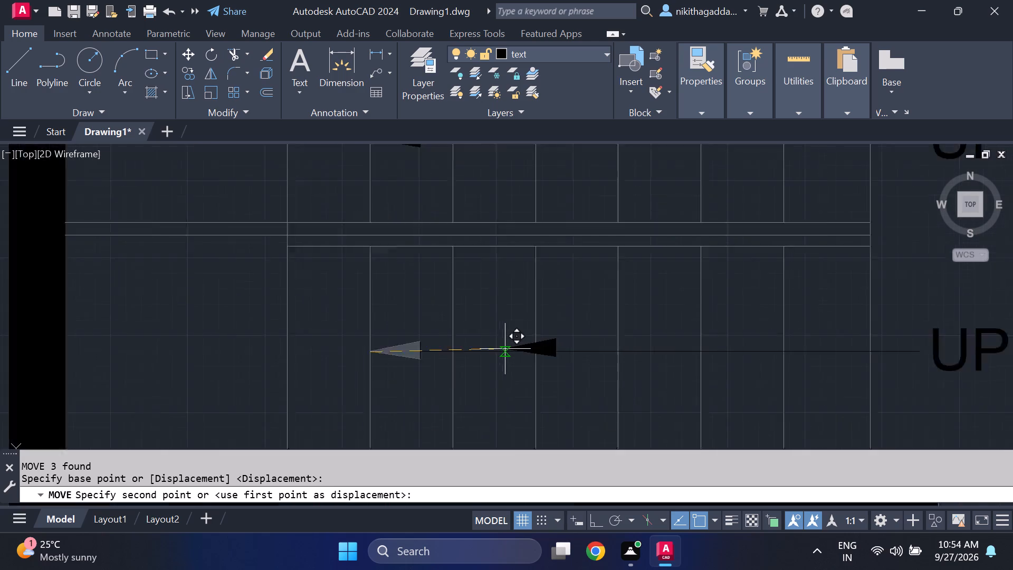
scroll(505, 349, "up", 1)
left_click(420, 354)
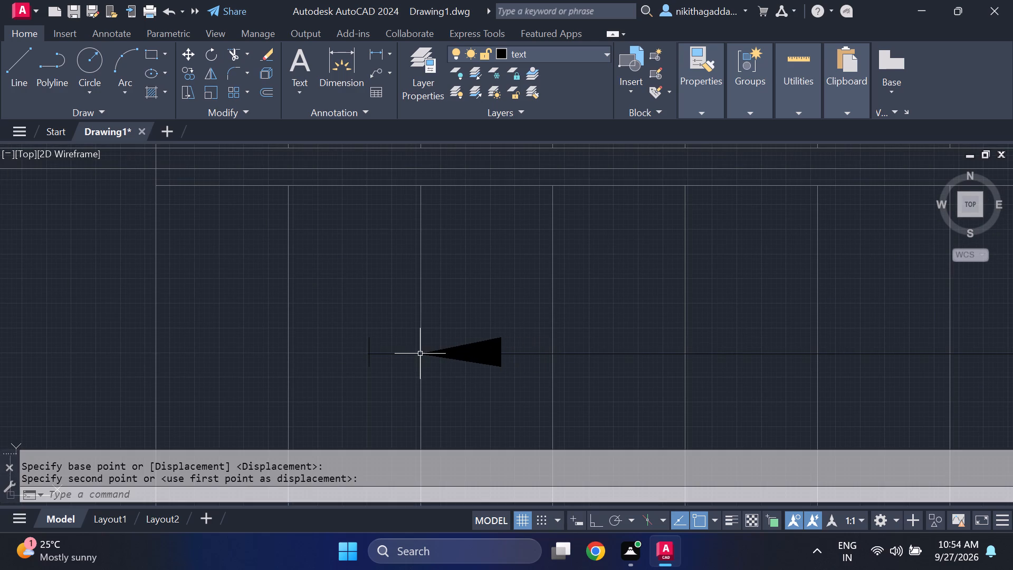
Move the arrowhead's leftover vertical back edge east to the back of the relocated arrowhead.
left_click(370, 348)
key("m")
key("Return")
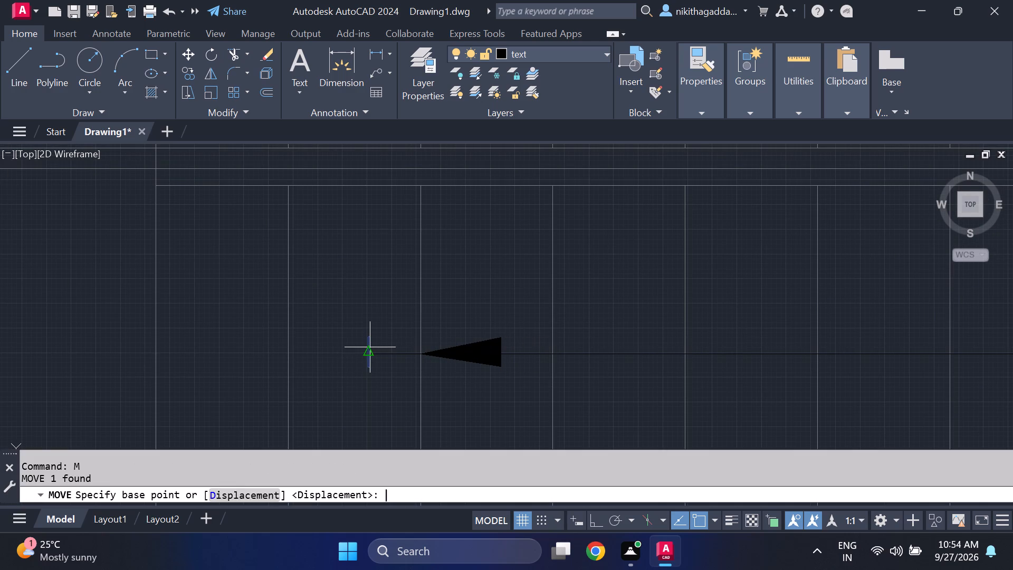
left_click(369, 338)
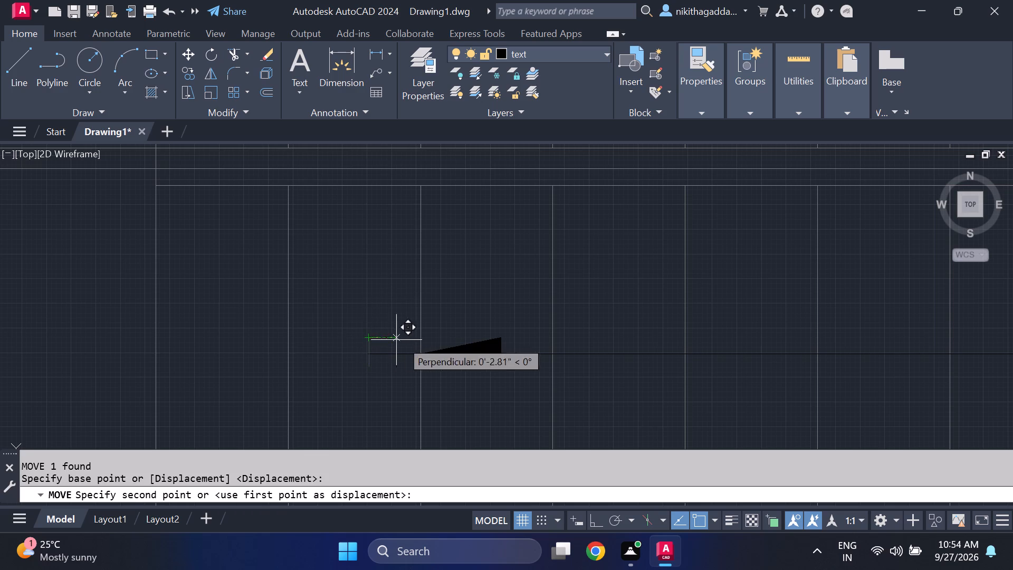
left_click(503, 344)
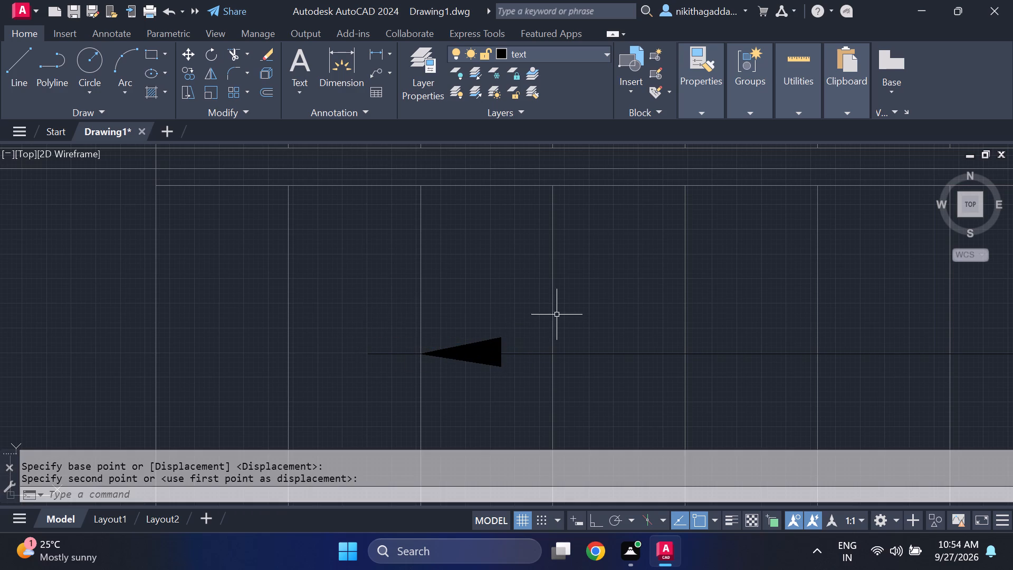
Trim the arrow line stub projecting west of the relocated arrowhead's tip.
type("TR")
key("Return")
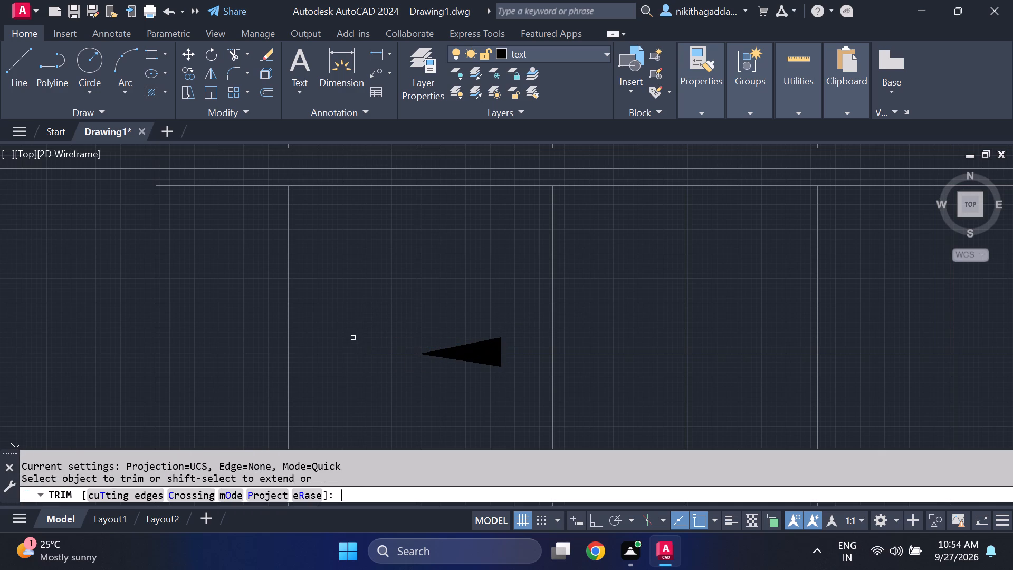
left_click_drag(386, 327, 381, 404)
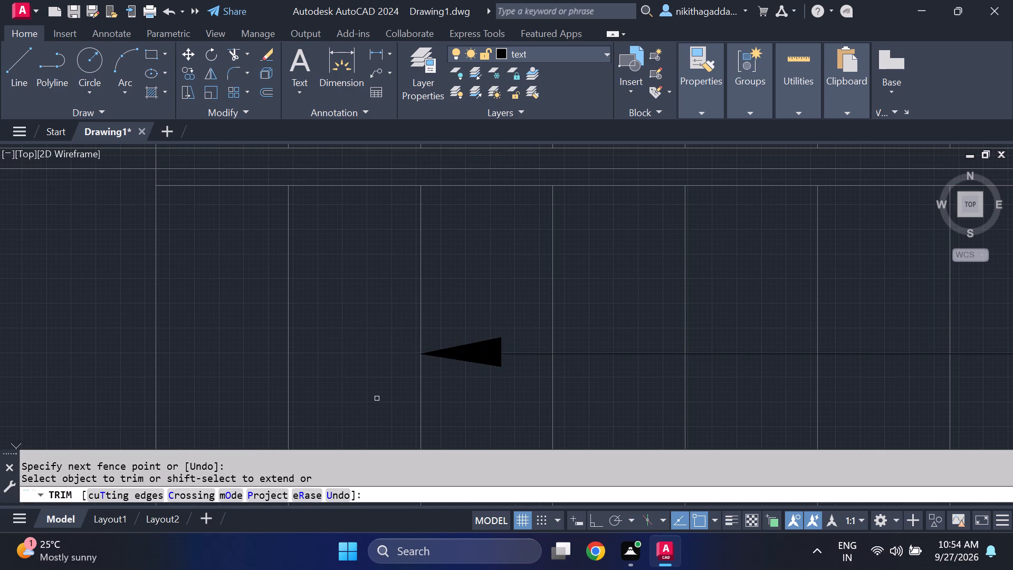
Copy the east plan's lower-flight arrowhead straight north onto the upper flight's arrow line, one tread east of the existing arrowhead.
key("Escape")
scroll(430, 356, "up", 1)
scroll(527, 325, "up", 3)
left_click_drag(628, 291, 608, 303)
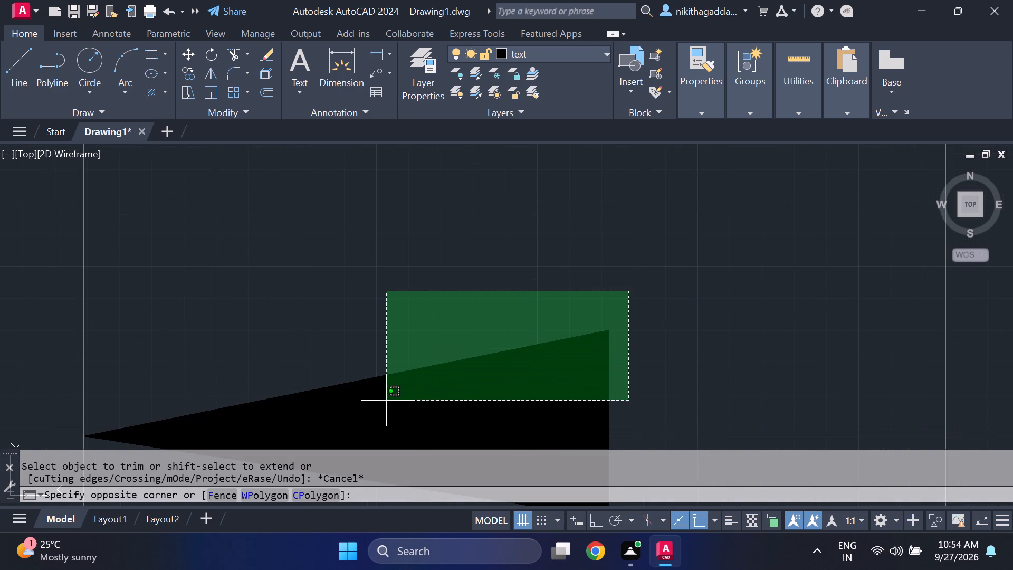
left_click(391, 391)
middle_click_drag(442, 387, 432, 273)
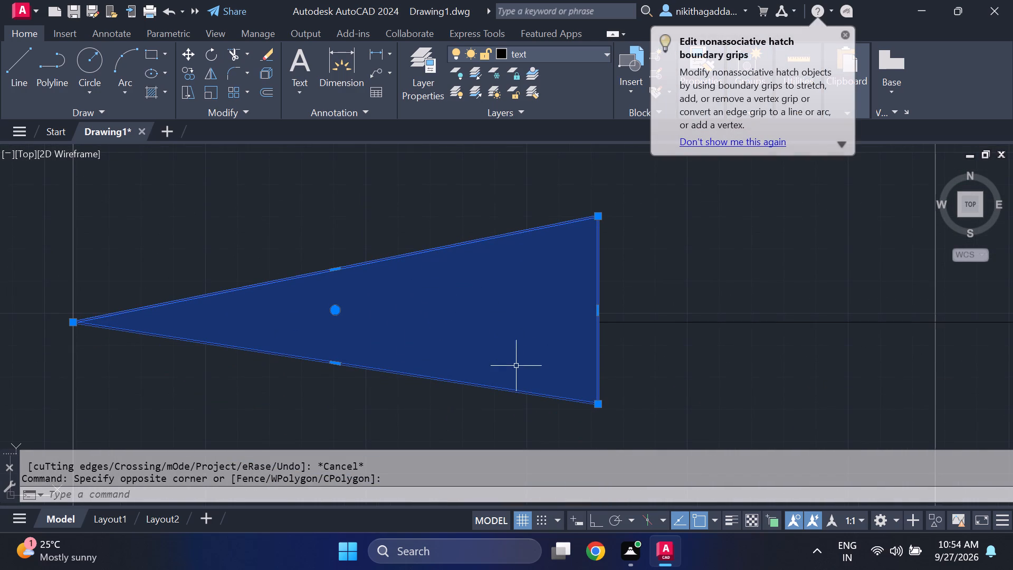
left_click_drag(678, 363, 673, 363)
left_click(213, 397)
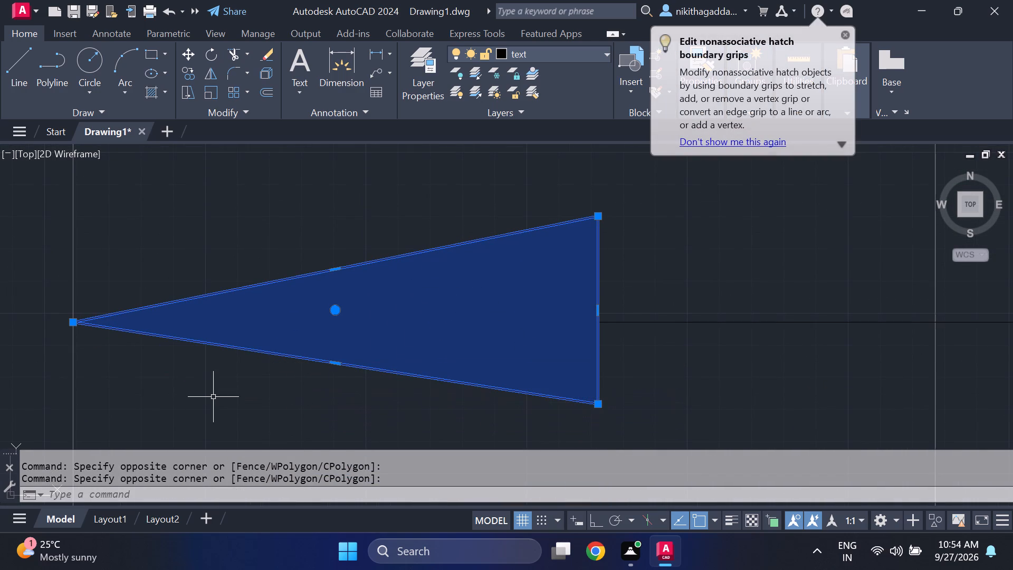
scroll(542, 341, "down", 5)
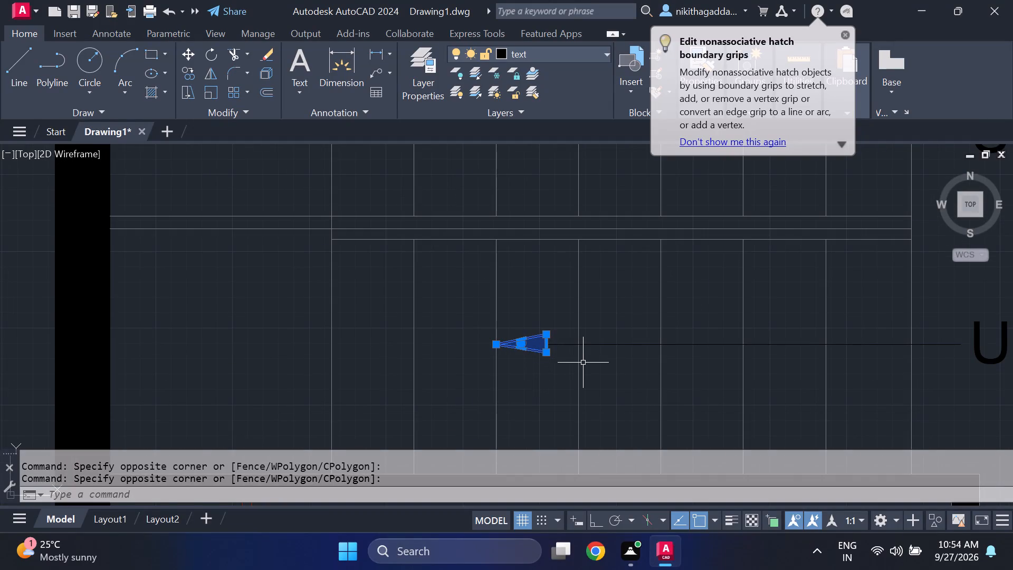
type("CO")
key("Return")
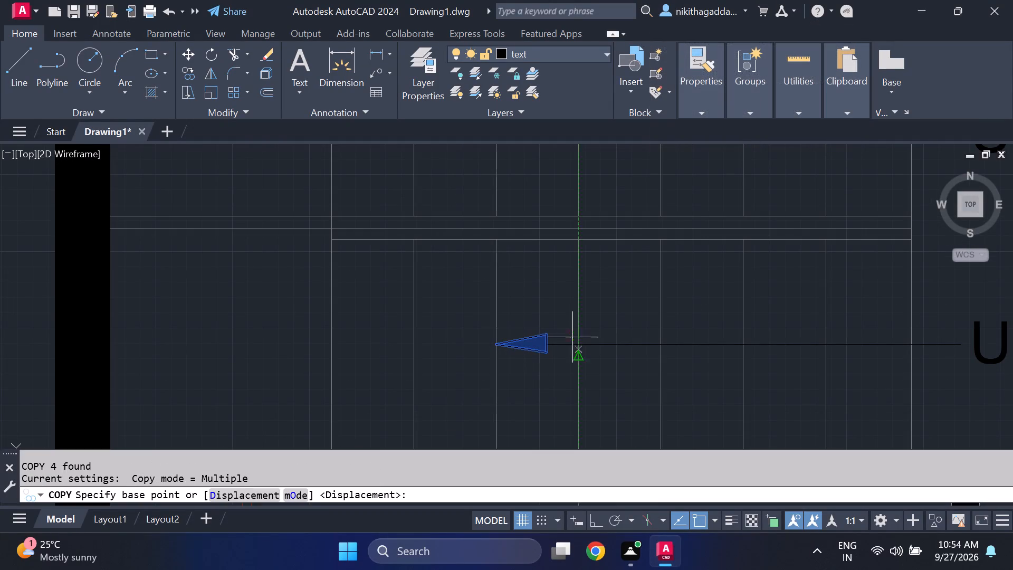
left_click(546, 332)
middle_click_drag(557, 236, 575, 413)
key("F8")
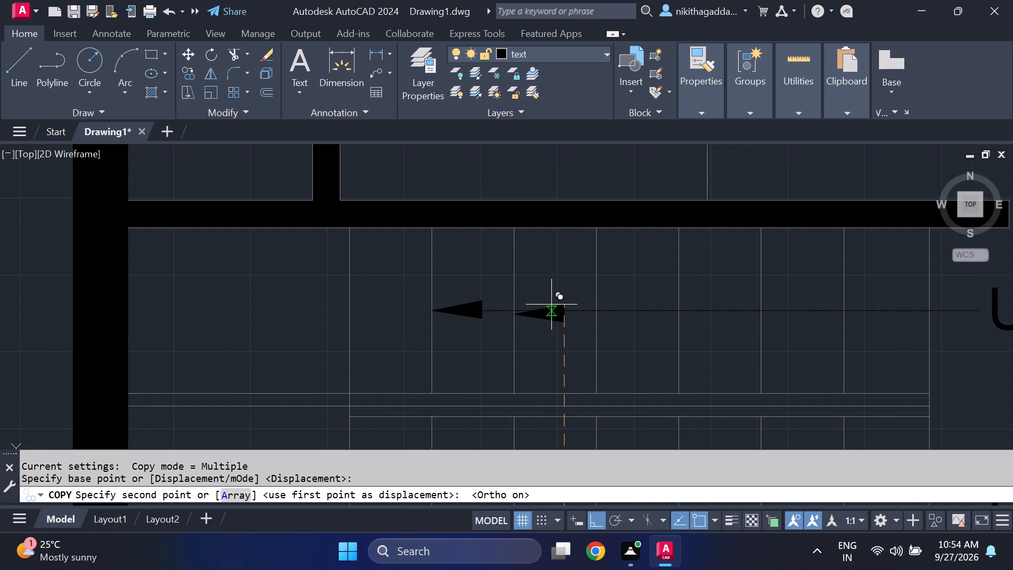
scroll(544, 300, "up", 4)
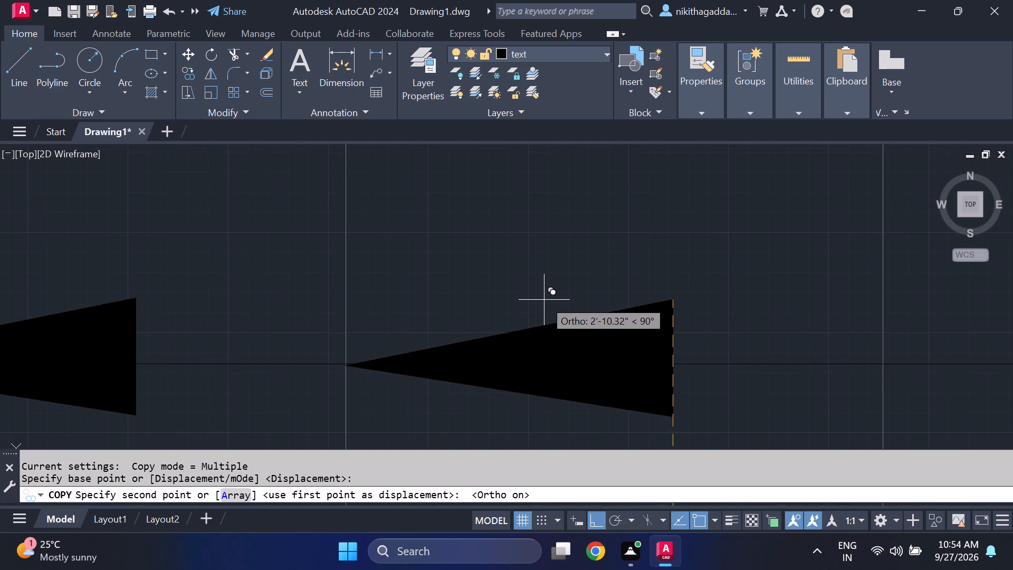
left_click(542, 298)
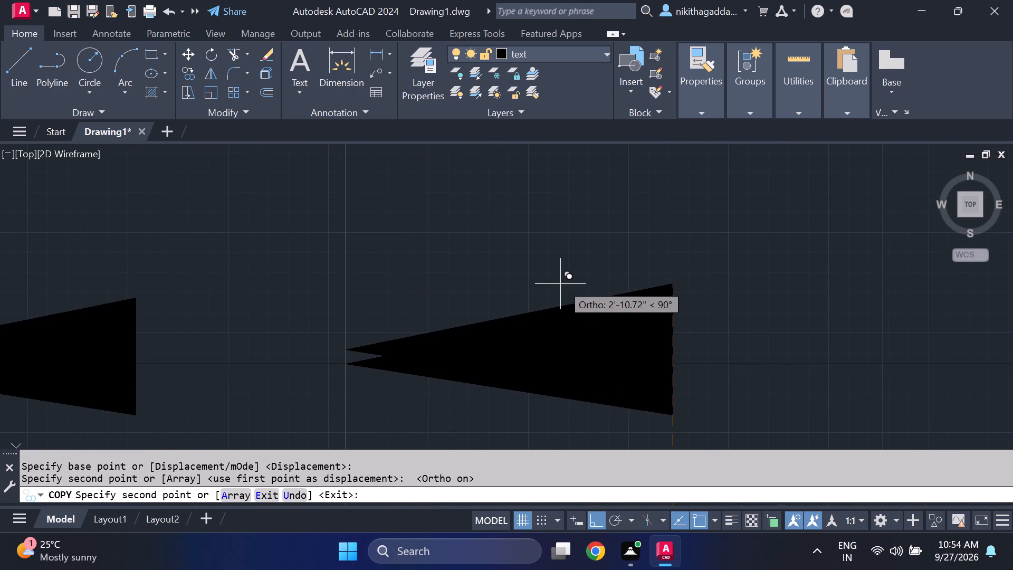
key("Escape")
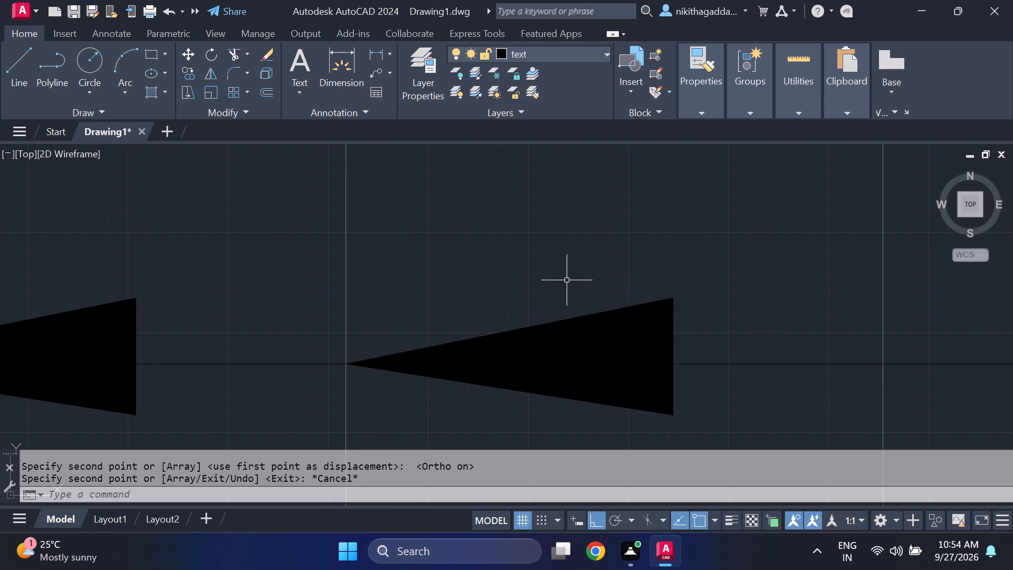
Trim the upper flight's arrow line between the old arrowhead and the tip of the copied one.
type("TR")
key("Return")
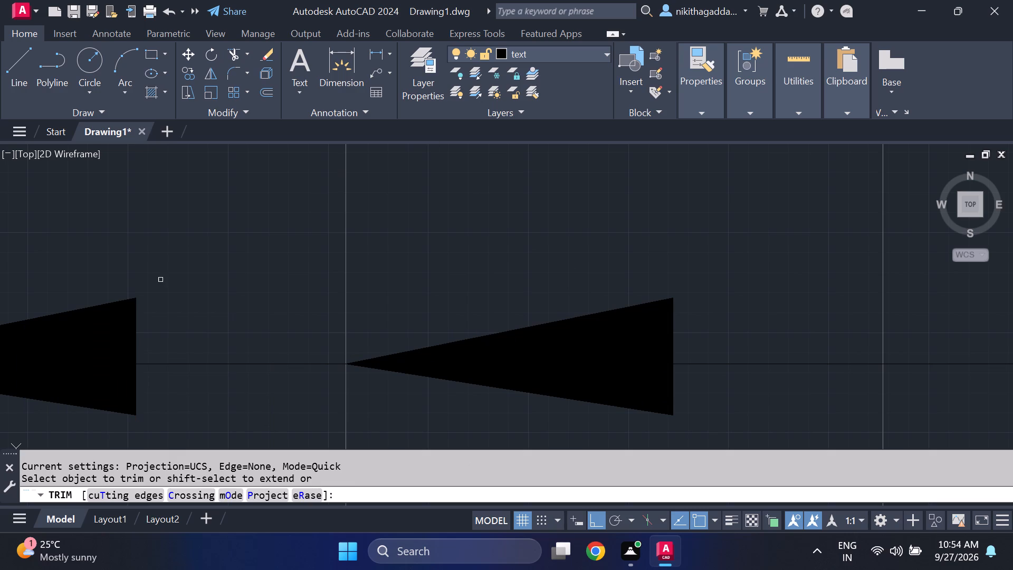
left_click_drag(160, 274, 54, 396)
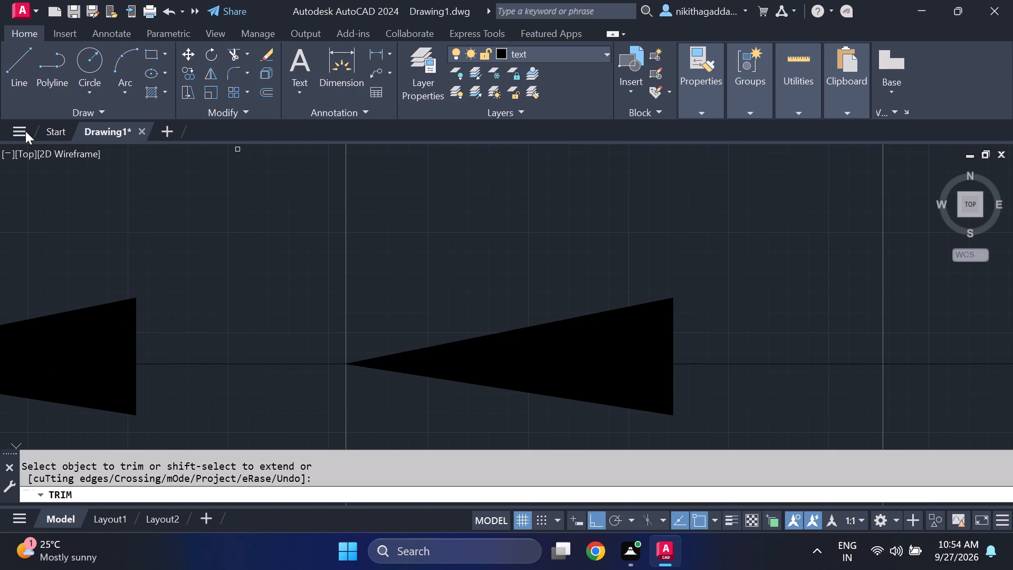
left_click(119, 331)
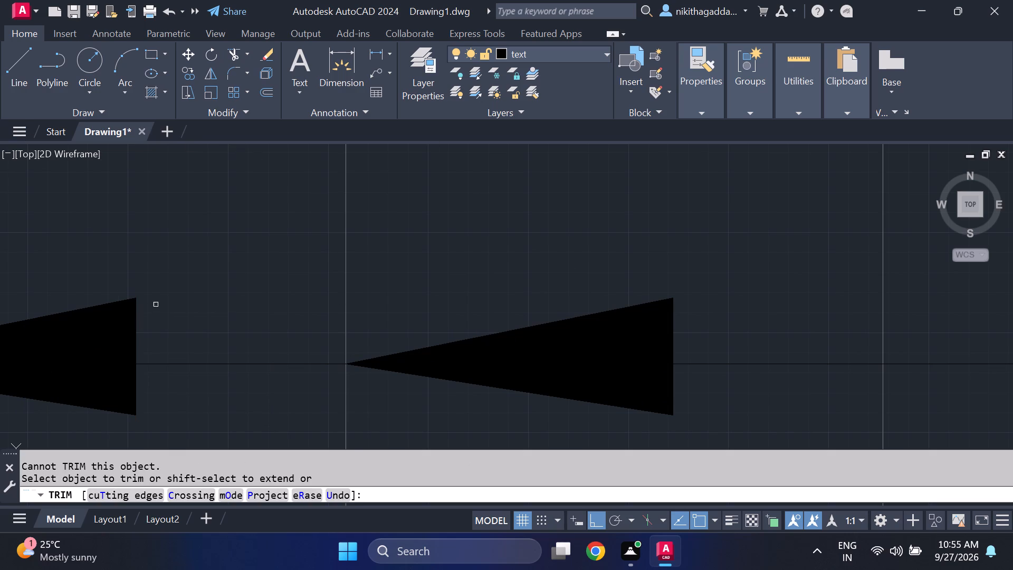
left_click_drag(156, 305, 73, 362)
left_click(152, 363)
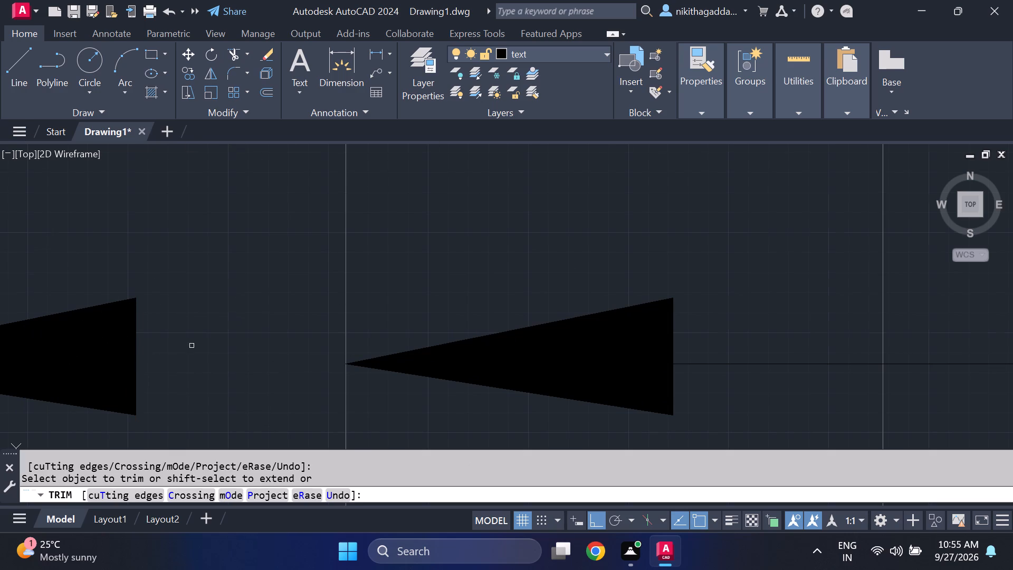
scroll(194, 345, "down", 4)
key("Escape")
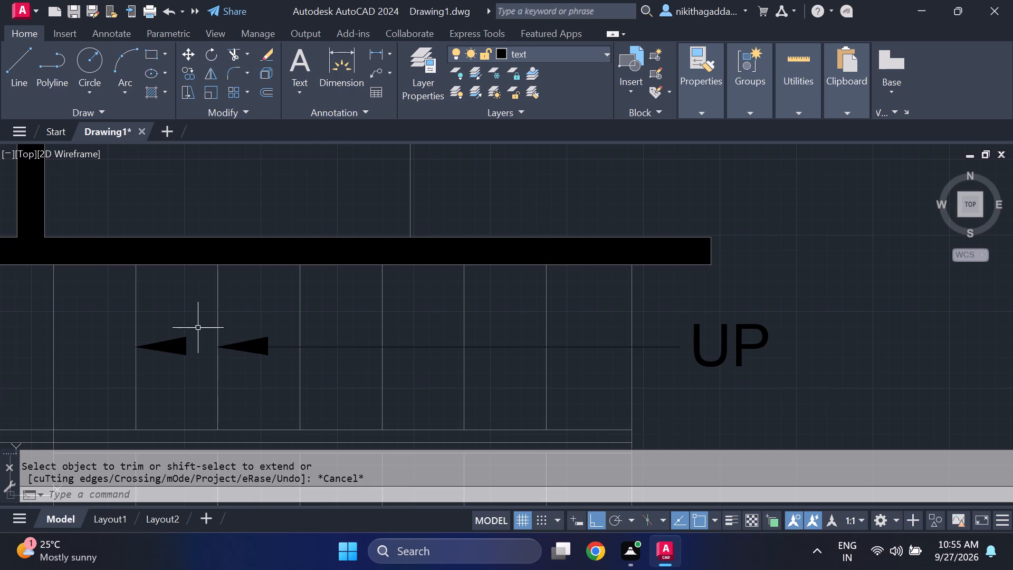
Erase the old, detached western arrowhead on the east plan's upper stair flight.
left_click(189, 330)
left_click(152, 378)
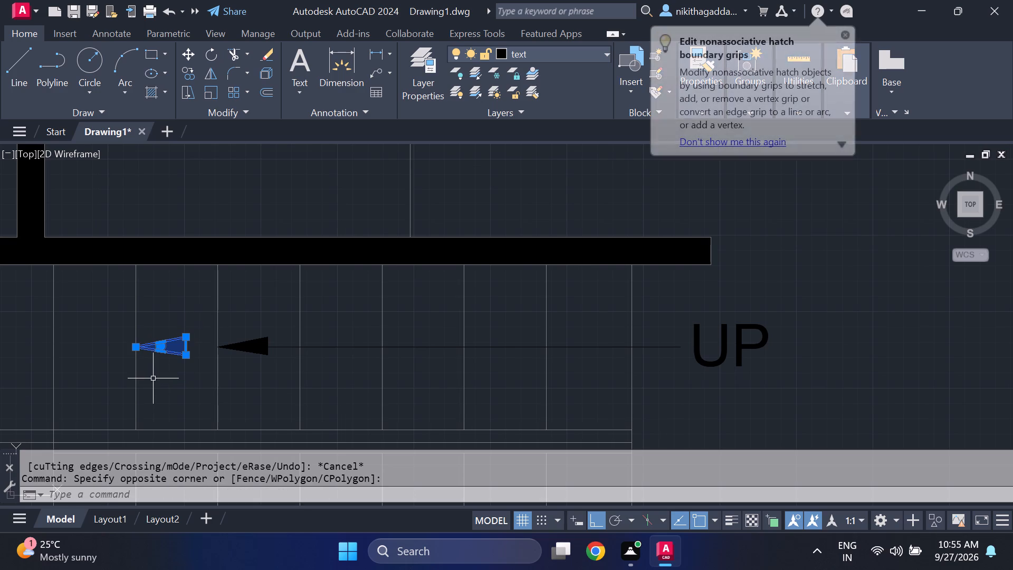
key("Delete")
Erase the arrow line, arrowhead and UP label from the west plan's lower stair flight.
scroll(154, 375, "down", 3)
middle_click_drag(271, 401, 359, 332)
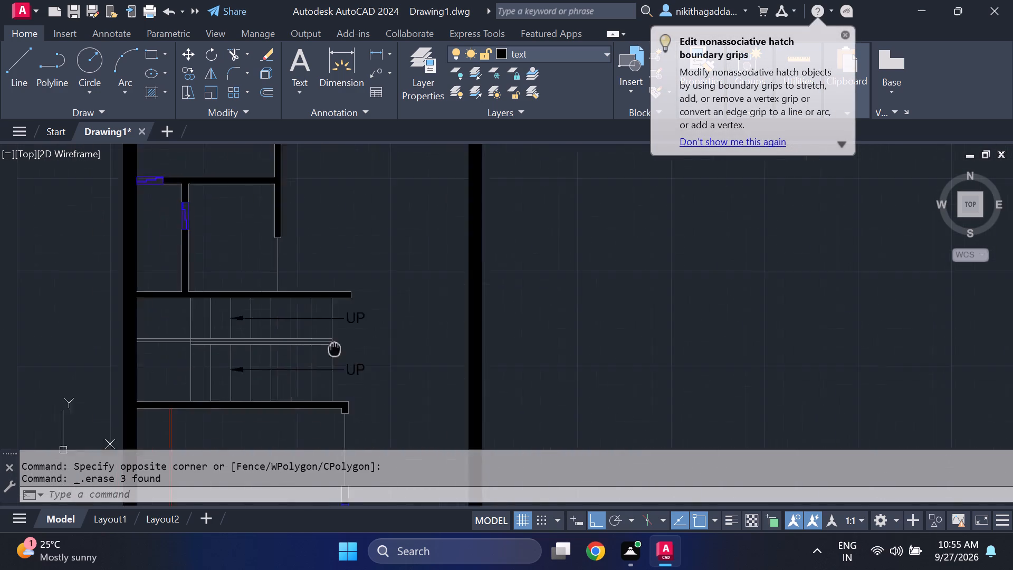
middle_click_drag(359, 332, 608, 271)
middle_click_drag(151, 316, 383, 359)
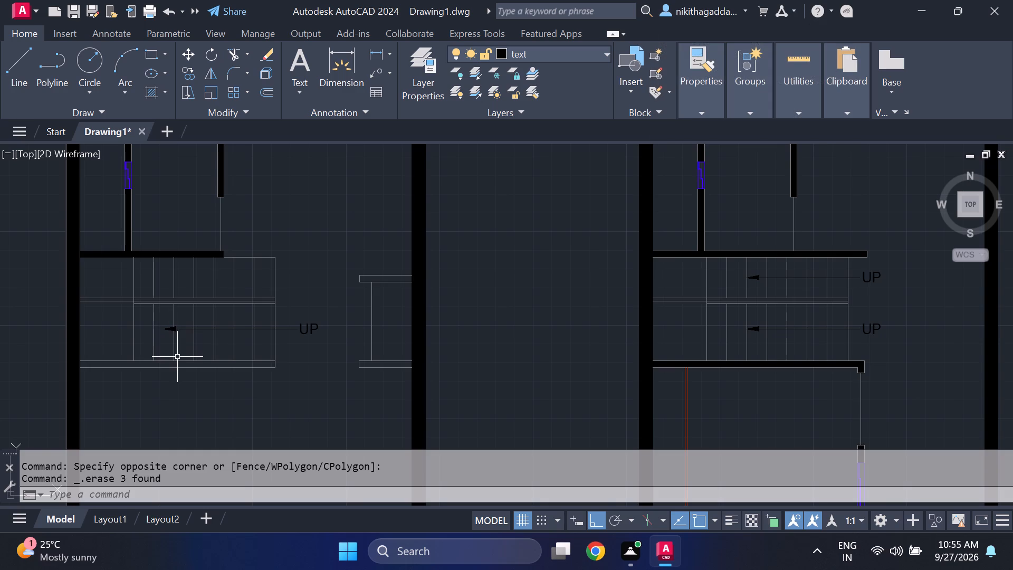
scroll(325, 324, "up", 2)
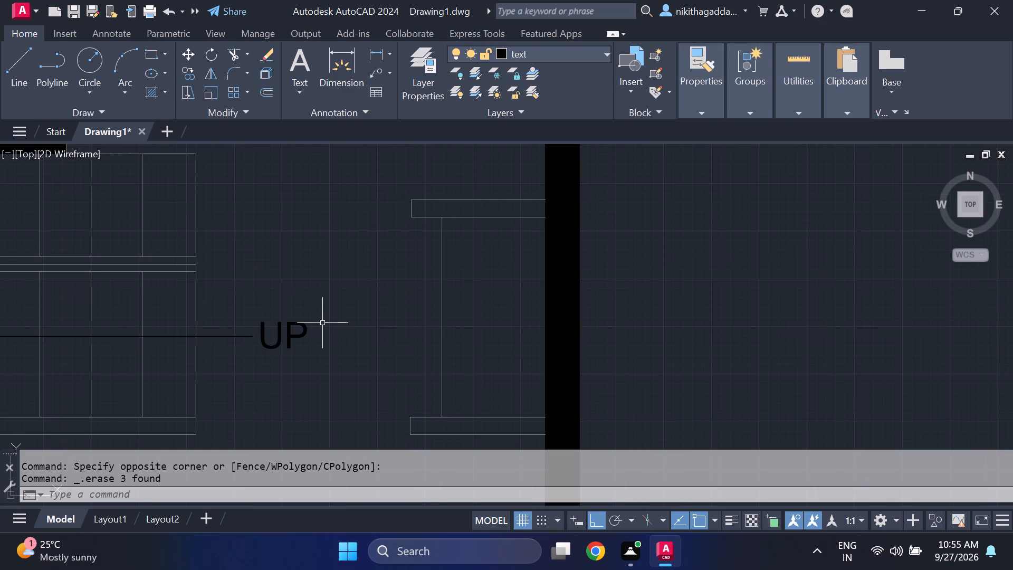
left_click(322, 320)
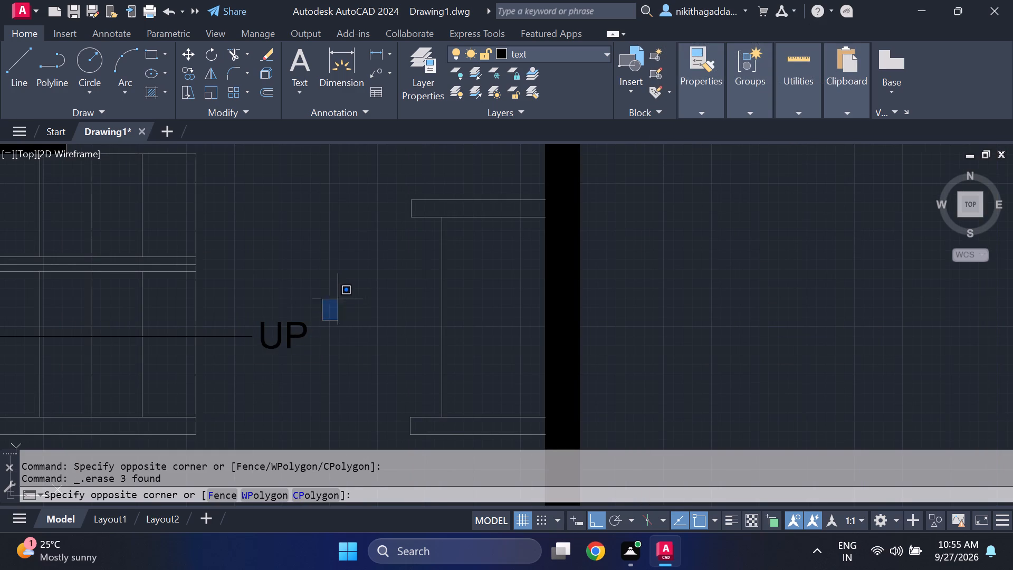
left_click(343, 293)
scroll(340, 298, "down", 4)
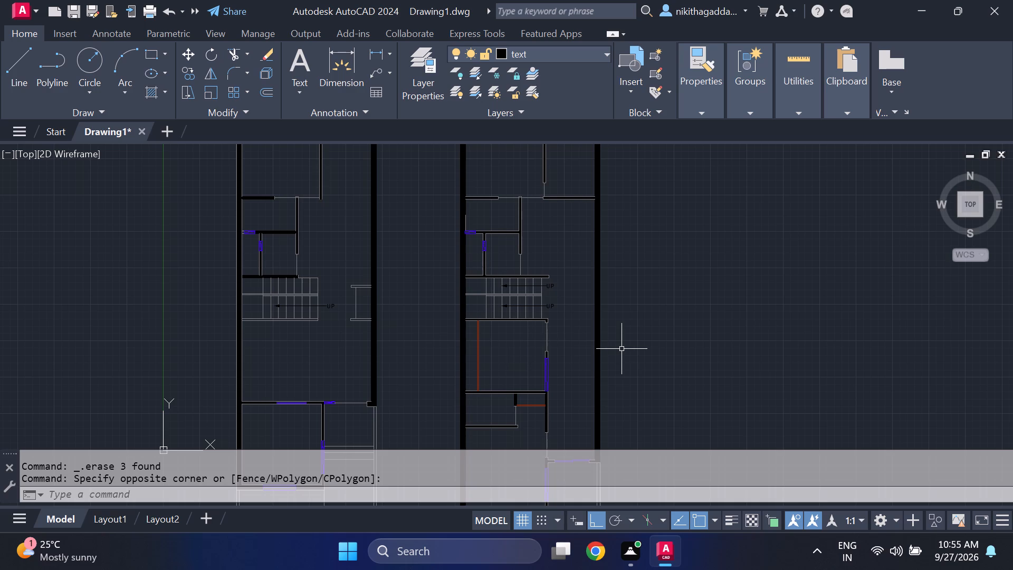
scroll(275, 349, "down", 2)
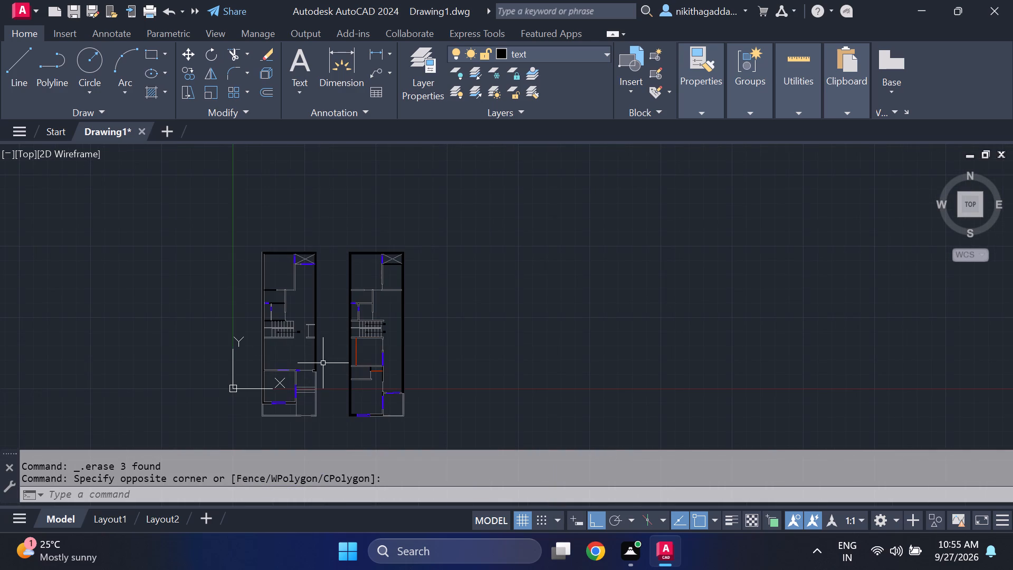
scroll(322, 362, "up", 2)
scroll(279, 304, "up", 2)
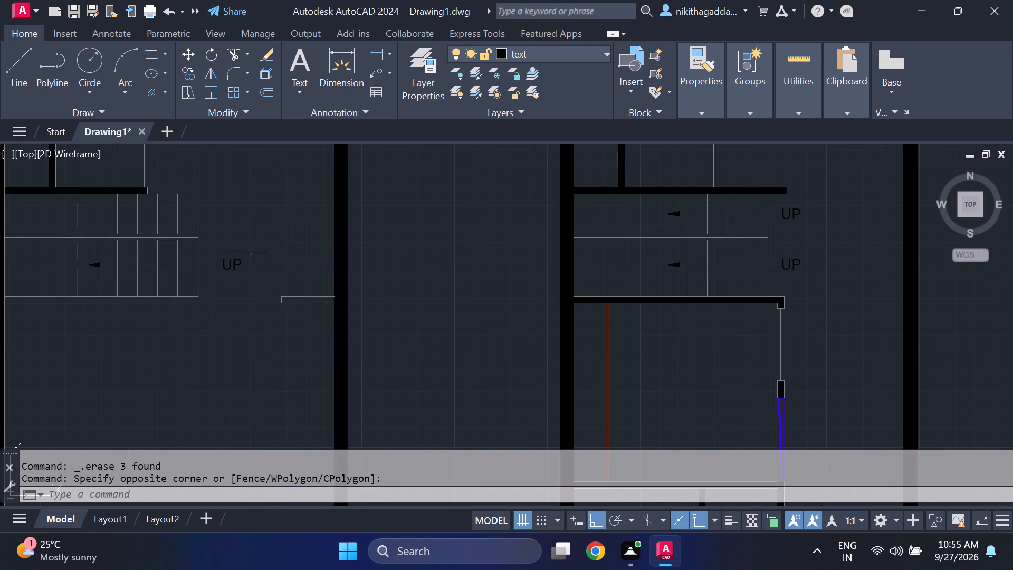
left_click(251, 252)
left_click(222, 275)
scroll(95, 274, "up", 3)
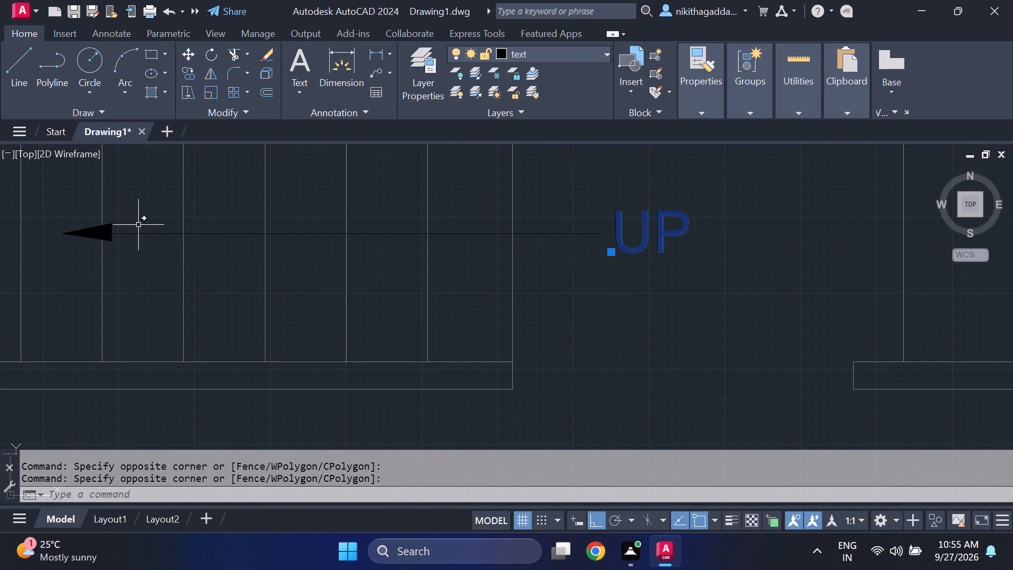
left_click(140, 222)
left_click(127, 262)
scroll(91, 223, "up", 2)
left_click(91, 219)
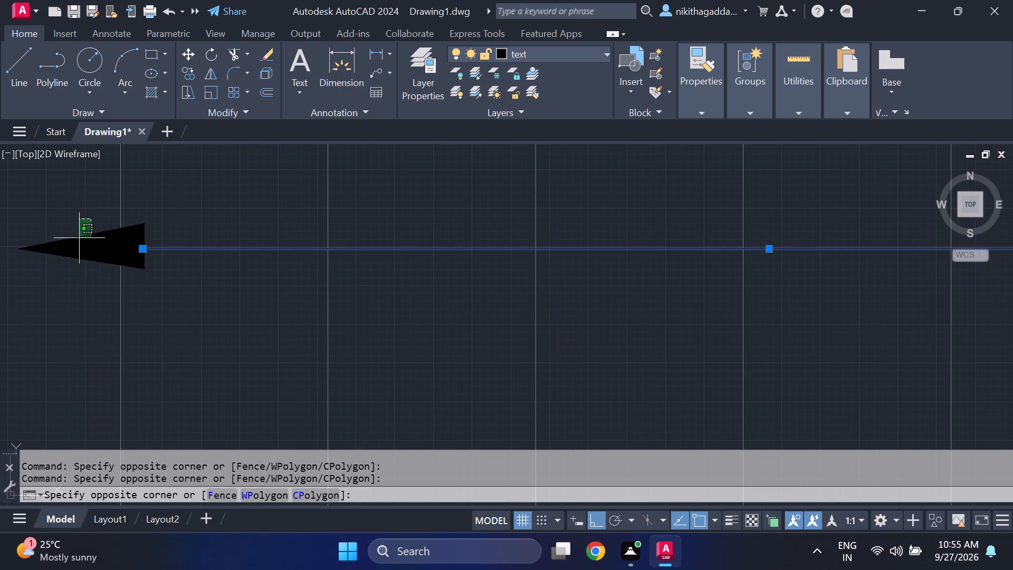
left_click(45, 283)
key("Delete")
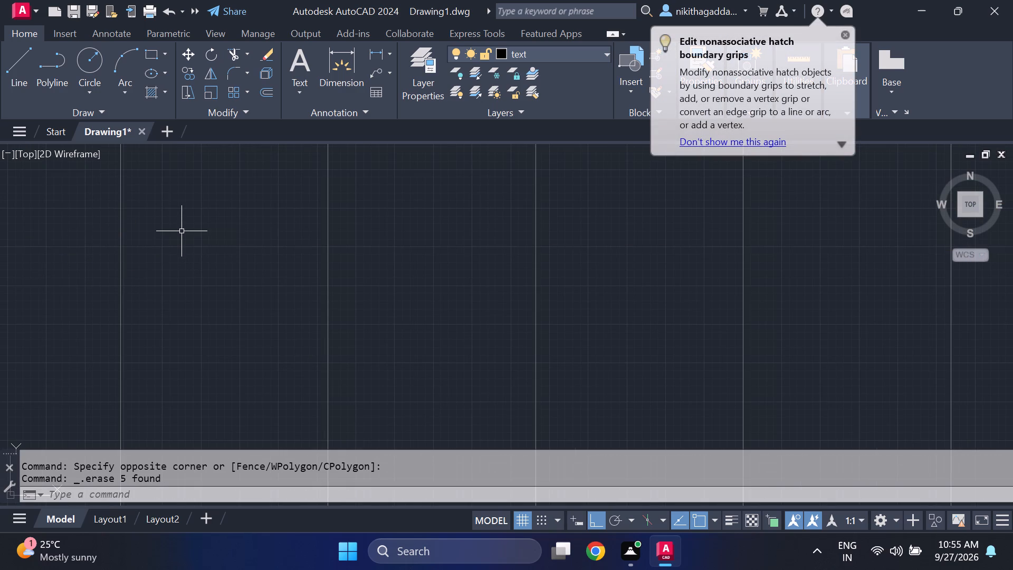
scroll(181, 231, "down", 4)
scroll(449, 262, "down", 4)
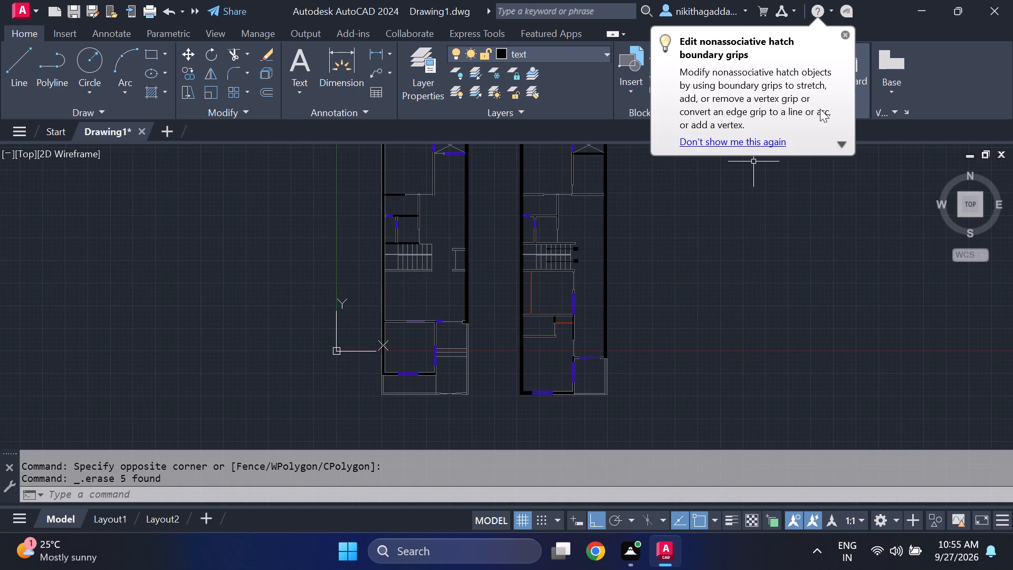
left_click(843, 32)
Change the label of the east plan's upper-flight arrow to DN.
scroll(565, 262, "up", 3)
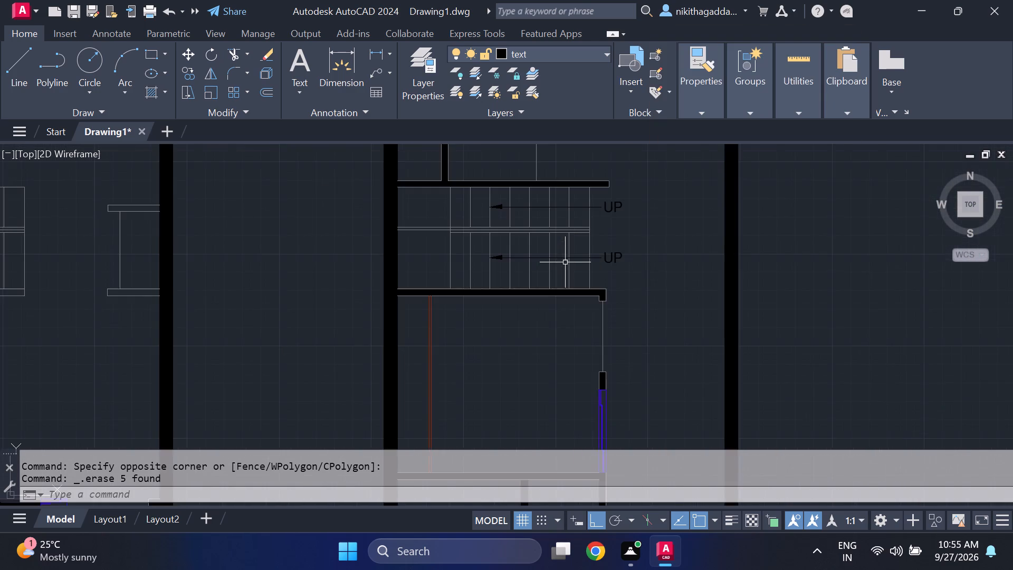
scroll(591, 249, "up", 2)
middle_click_drag(647, 186, 634, 295)
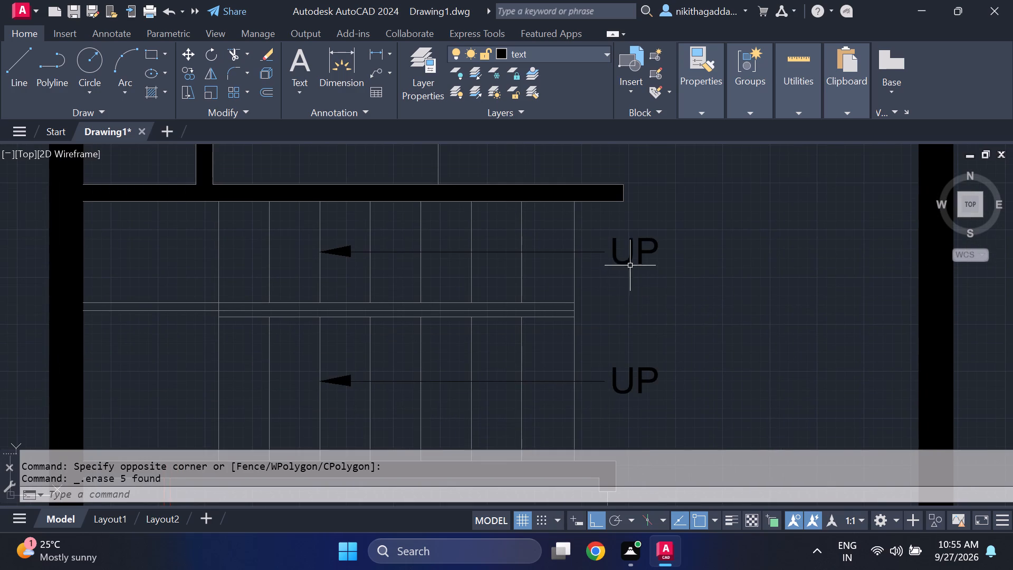
double_click(629, 258)
key("Delete")
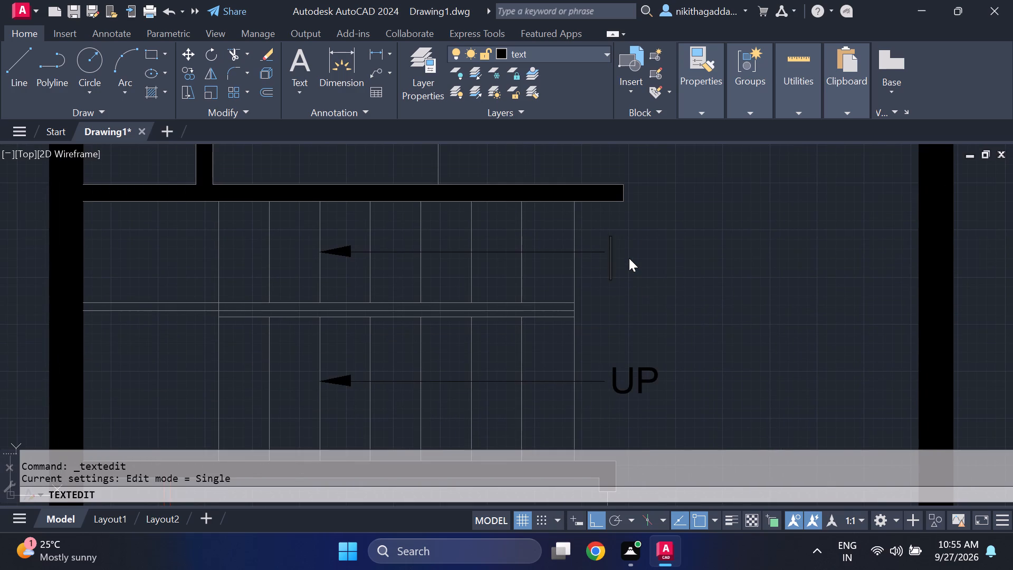
type("DN")
key("Return")
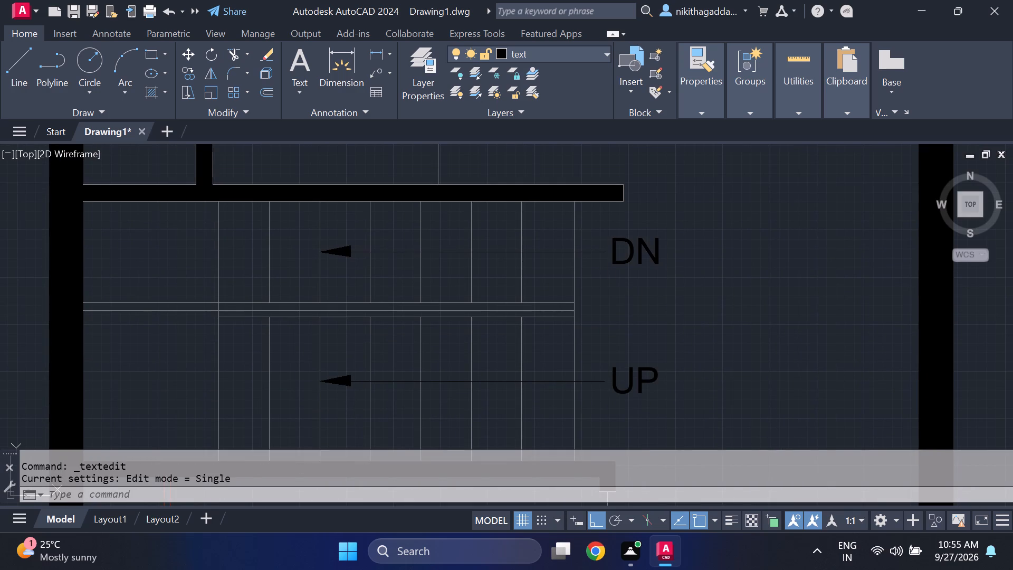
Copy the UP label, arrow line and arrowhead from the east plan's lower stair flight to the west plan's lower flight.
scroll(601, 264, "down", 2)
scroll(628, 317, "up", 1)
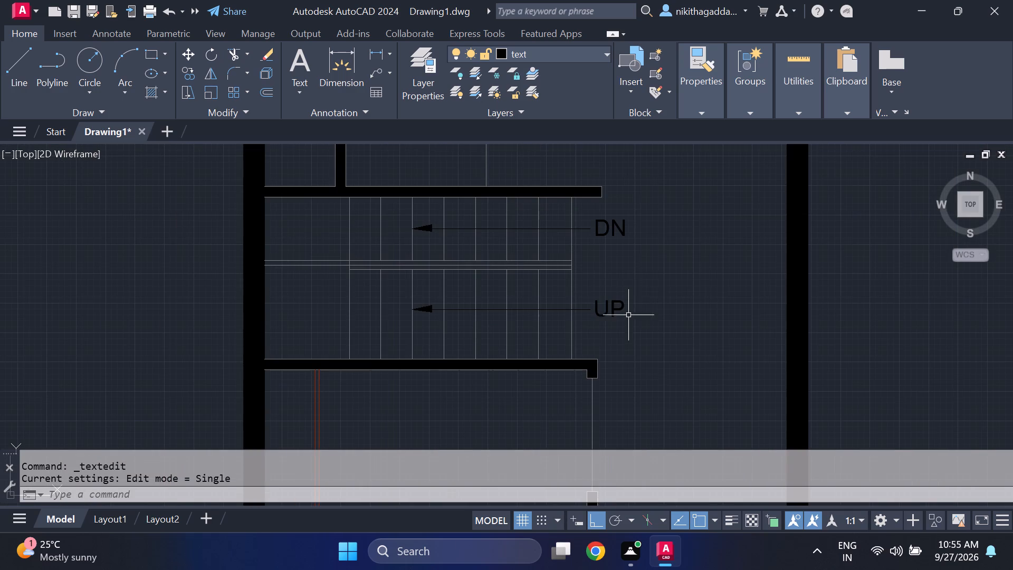
left_click(628, 290)
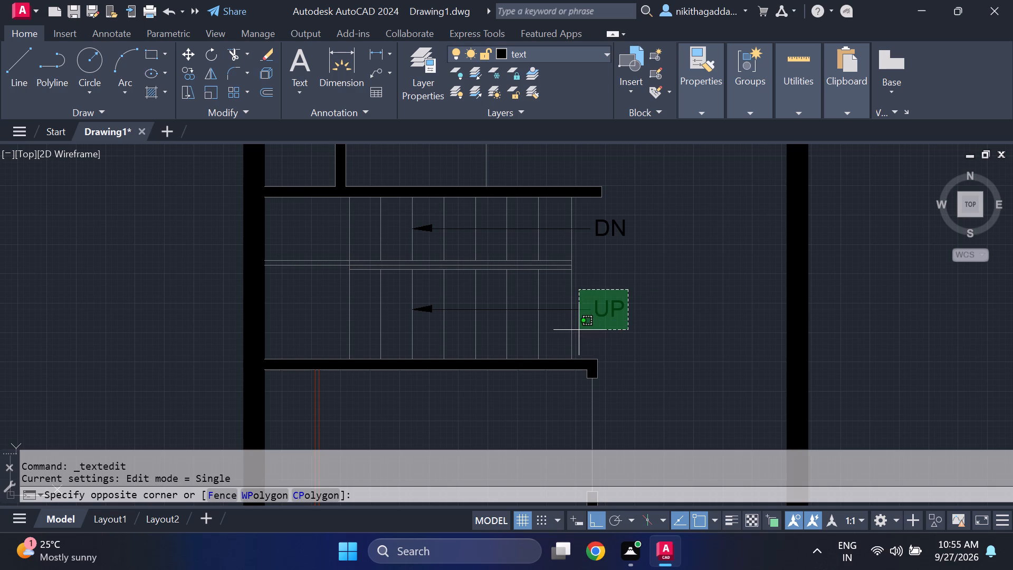
left_click(579, 330)
scroll(423, 311, "up", 4)
left_click(461, 255)
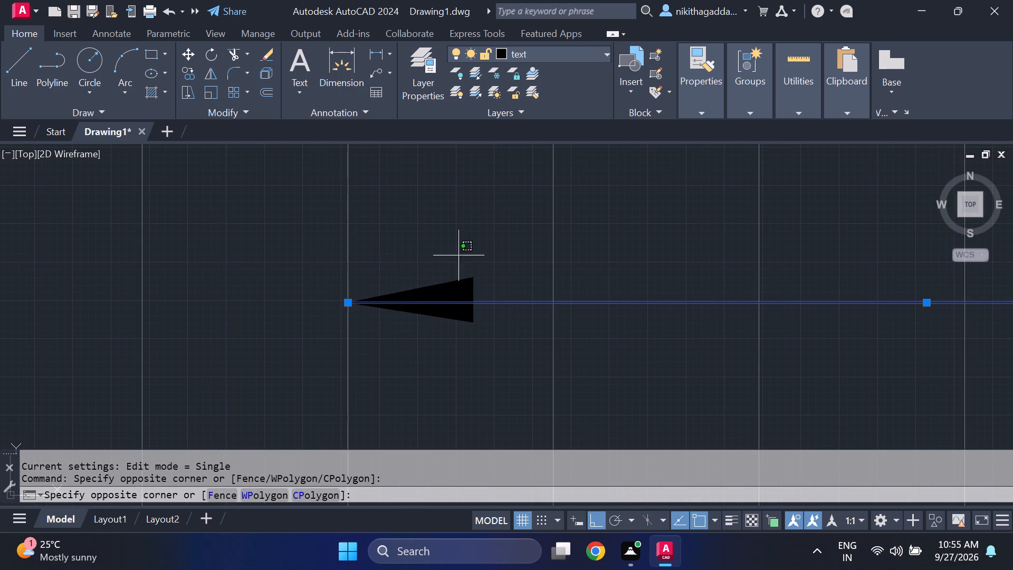
left_click(376, 346)
scroll(532, 312, "down", 4)
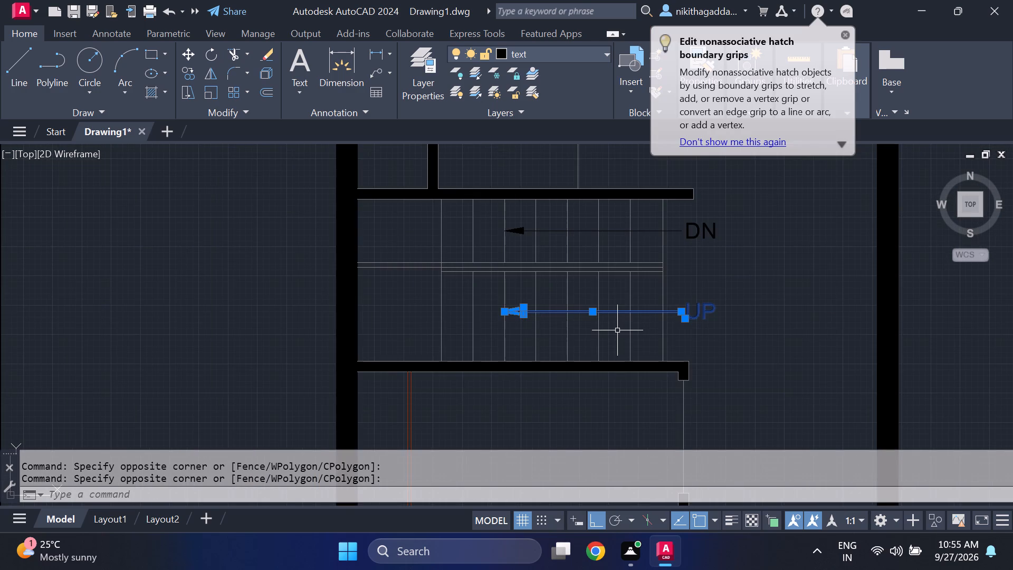
type("CO")
key("Return")
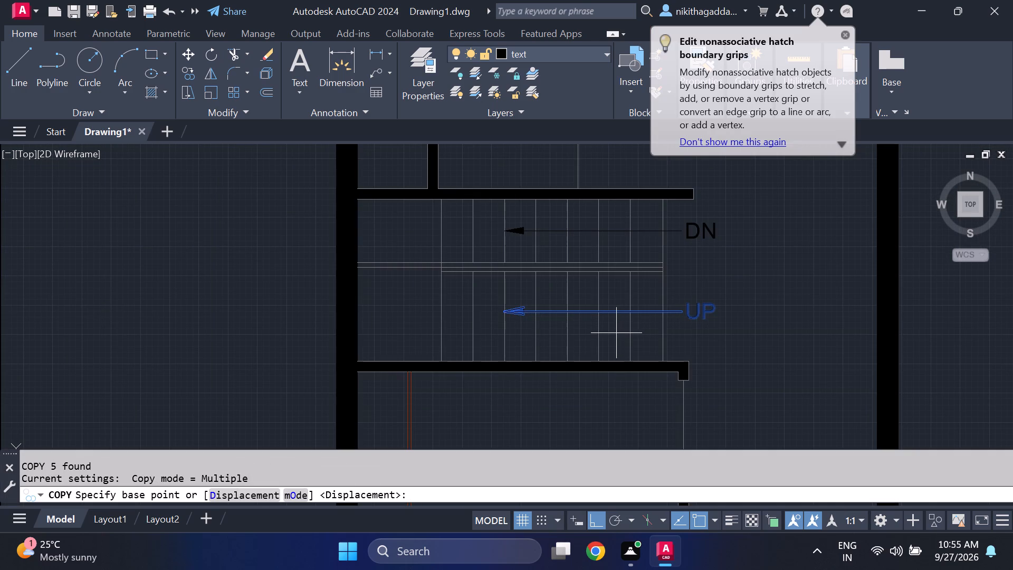
scroll(534, 300, "up", 2)
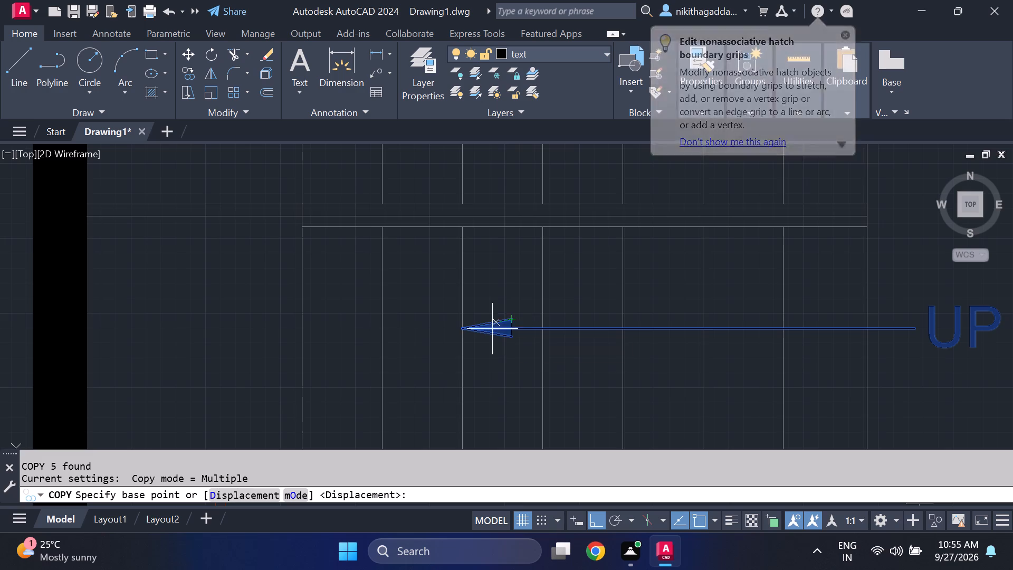
left_click(467, 331)
middle_click_drag(153, 344, 664, 331)
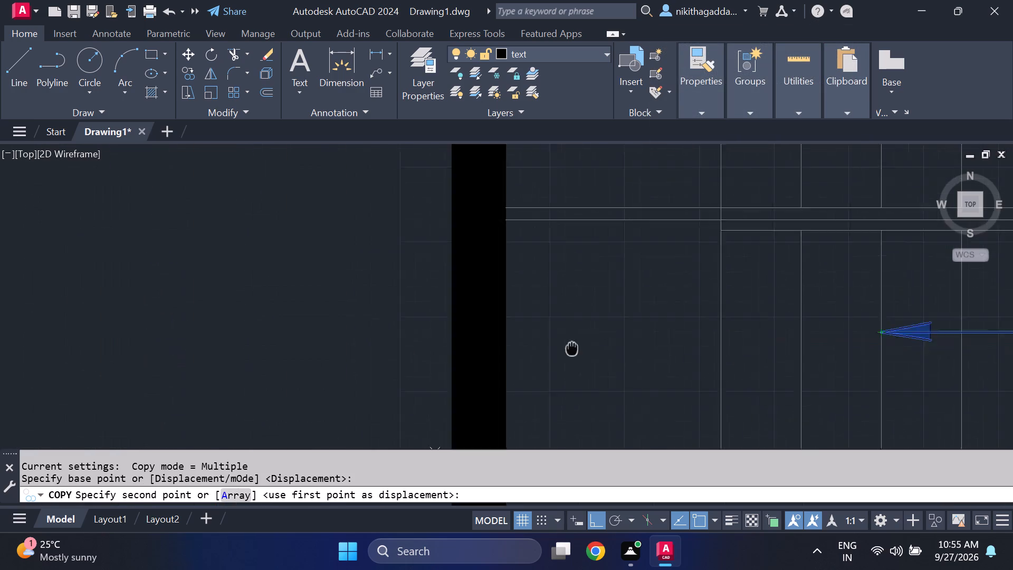
middle_click_drag(664, 331, 864, 293)
scroll(635, 326, "down", 4)
scroll(297, 333, "up", 4)
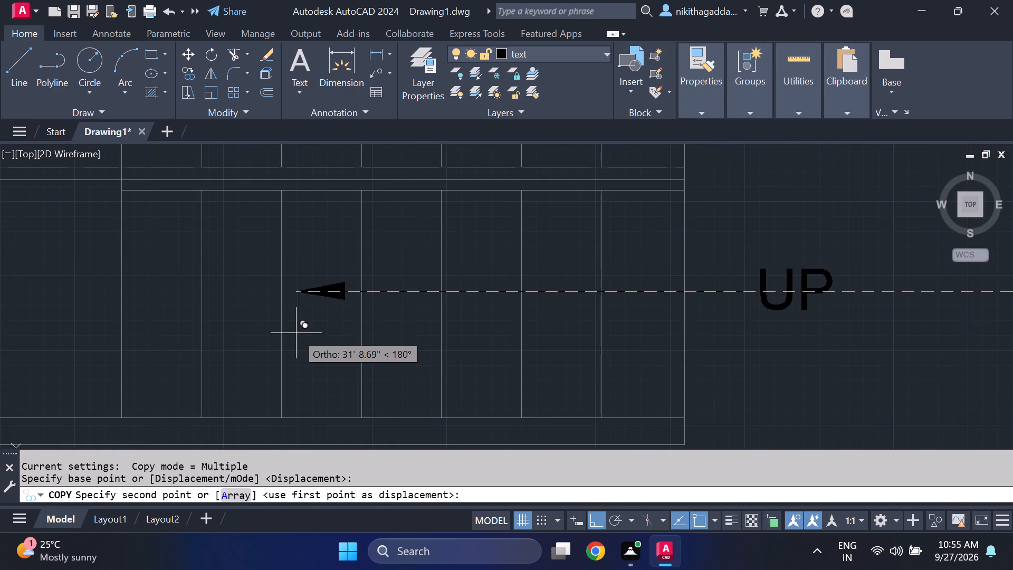
left_click(280, 290)
scroll(706, 311, "down", 4)
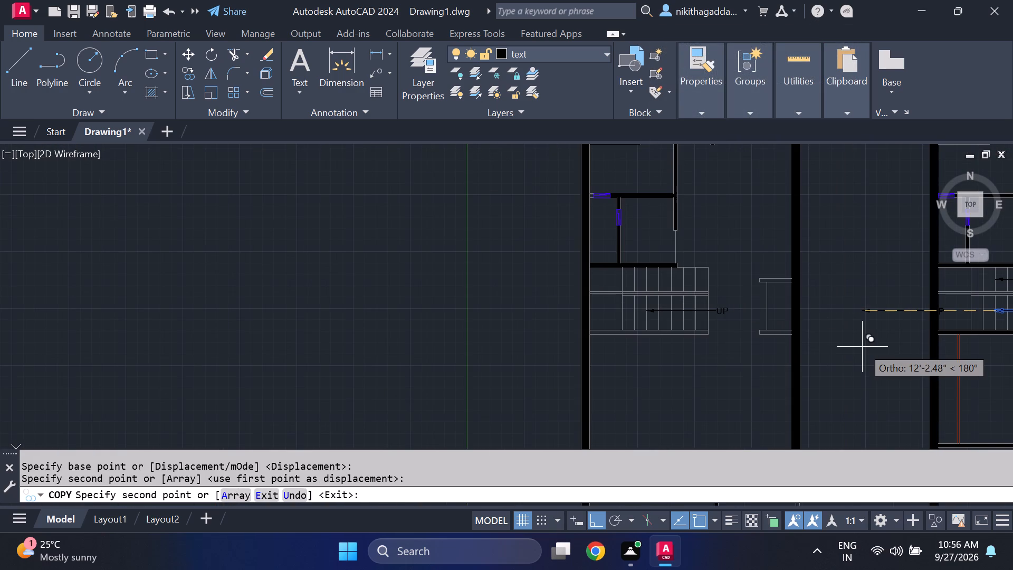
key("Escape")
Examine both floor plans, checking the stairs, the windows and the wall fills around the rooms.
scroll(864, 347, "down", 3)
middle_click_drag(864, 347, 844, 341)
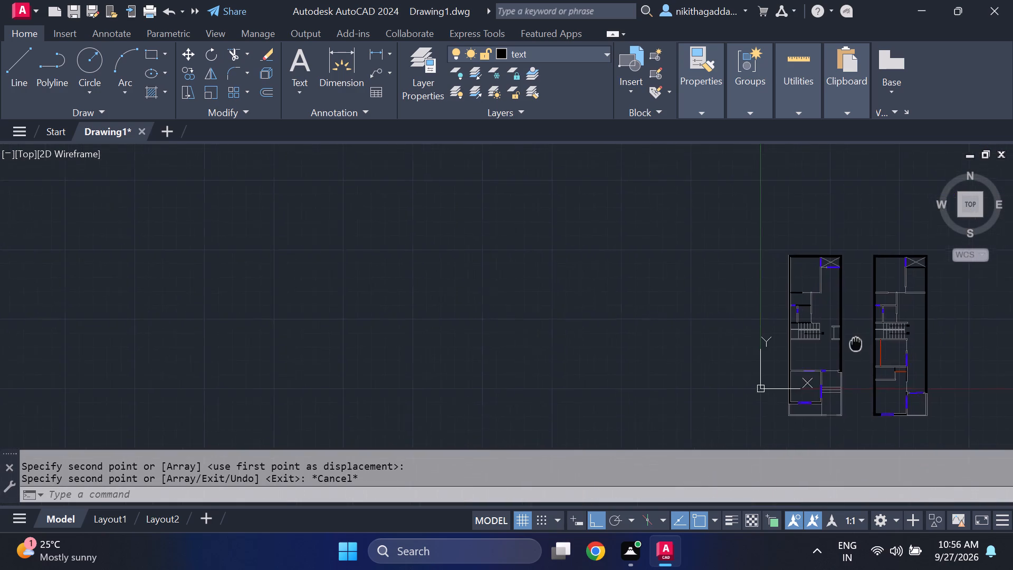
middle_click_drag(844, 341, 474, 365)
scroll(473, 364, "up", 3)
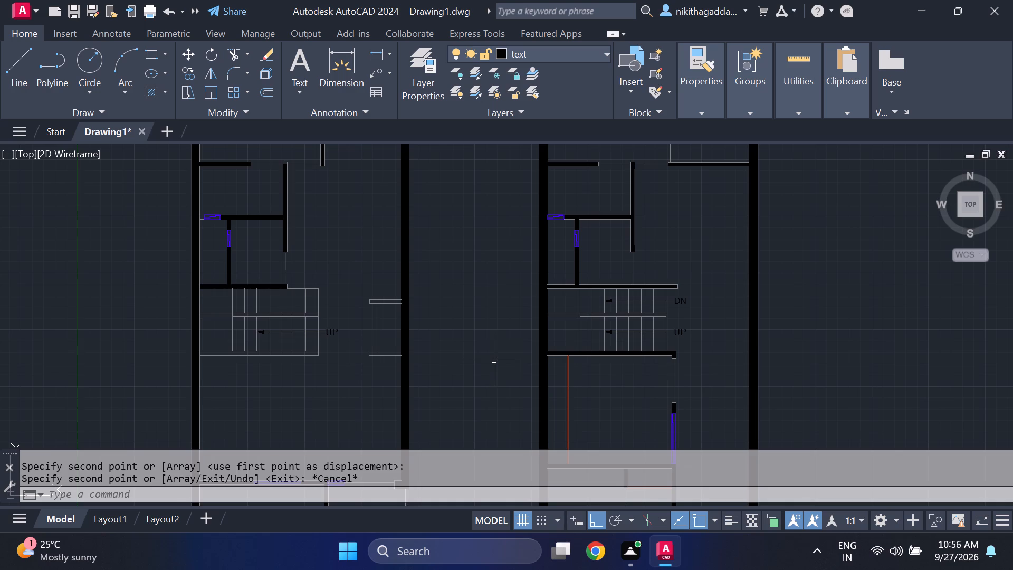
middle_click_drag(499, 376, 481, 364)
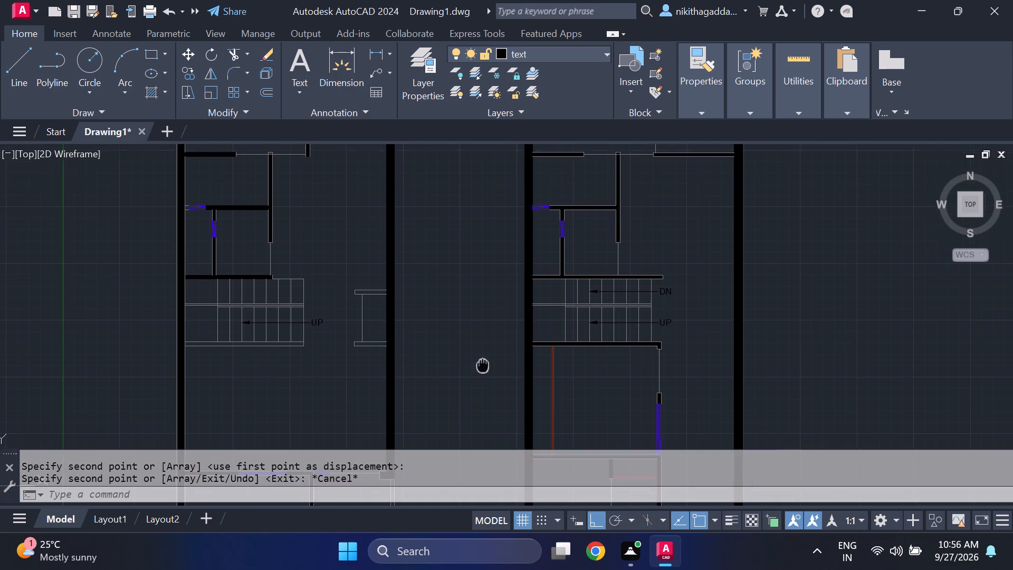
middle_click_drag(481, 364, 473, 144)
middle_click_drag(575, 318, 558, 235)
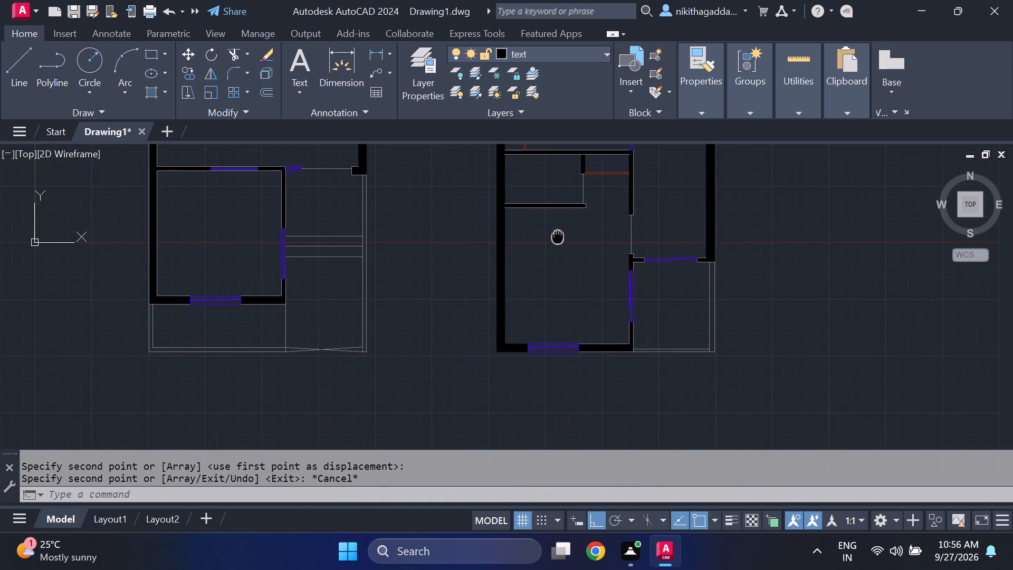
middle_click_drag(558, 235, 555, 232)
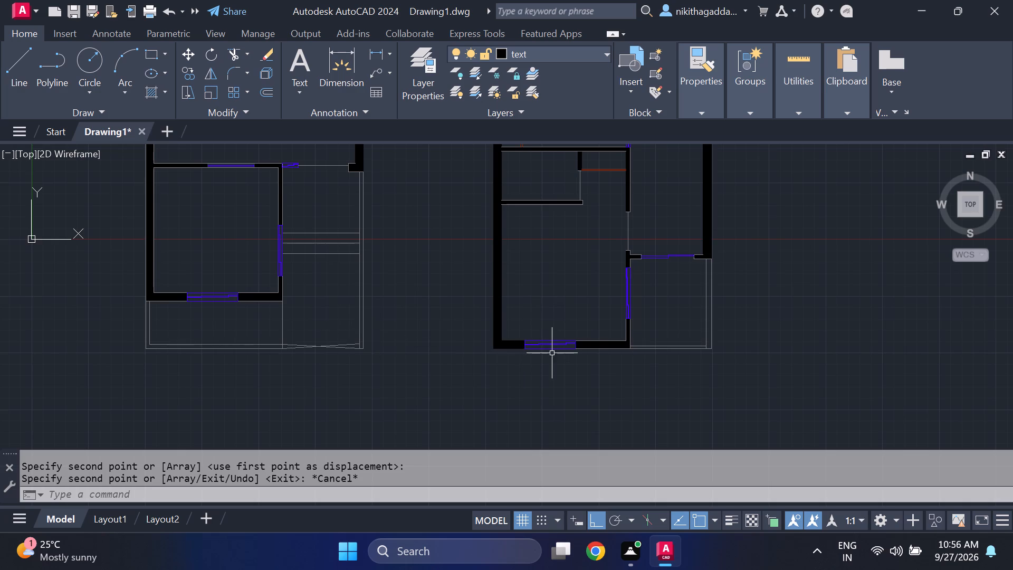
scroll(223, 163, "up", 4)
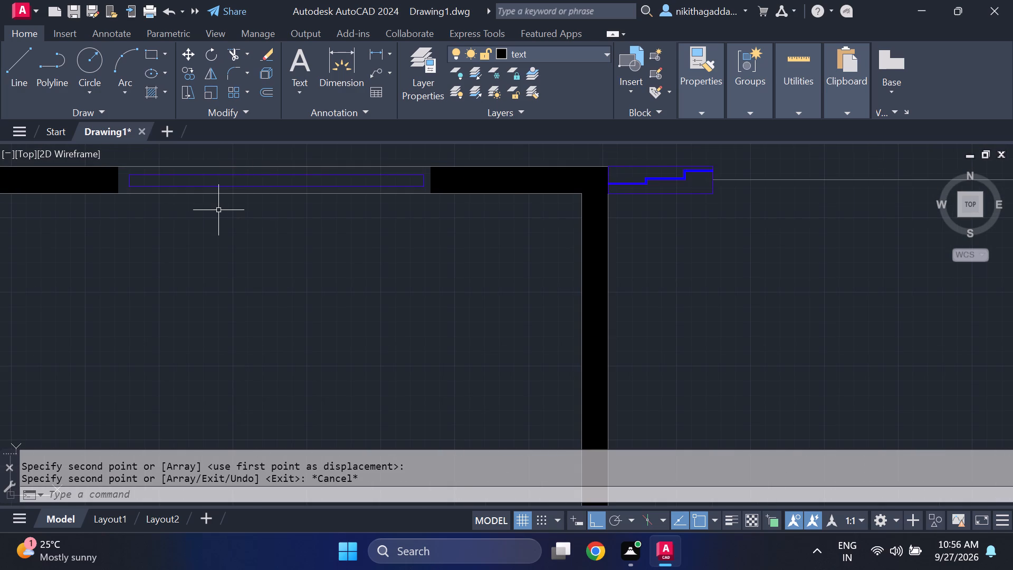
scroll(248, 226, "down", 3)
middle_click_drag(437, 325, 399, 267)
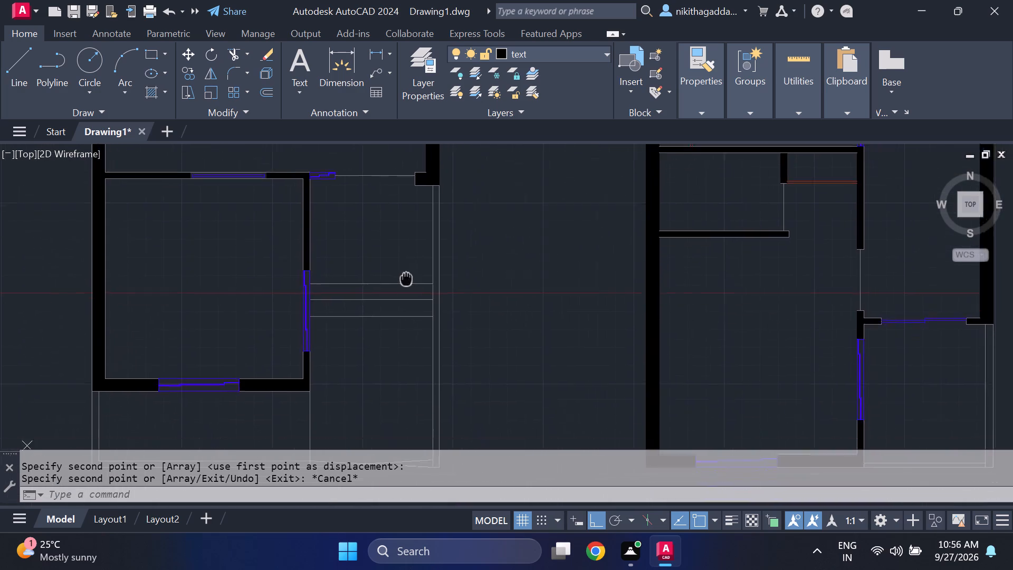
middle_click_drag(399, 267, 355, 230)
scroll(697, 415, "up", 4)
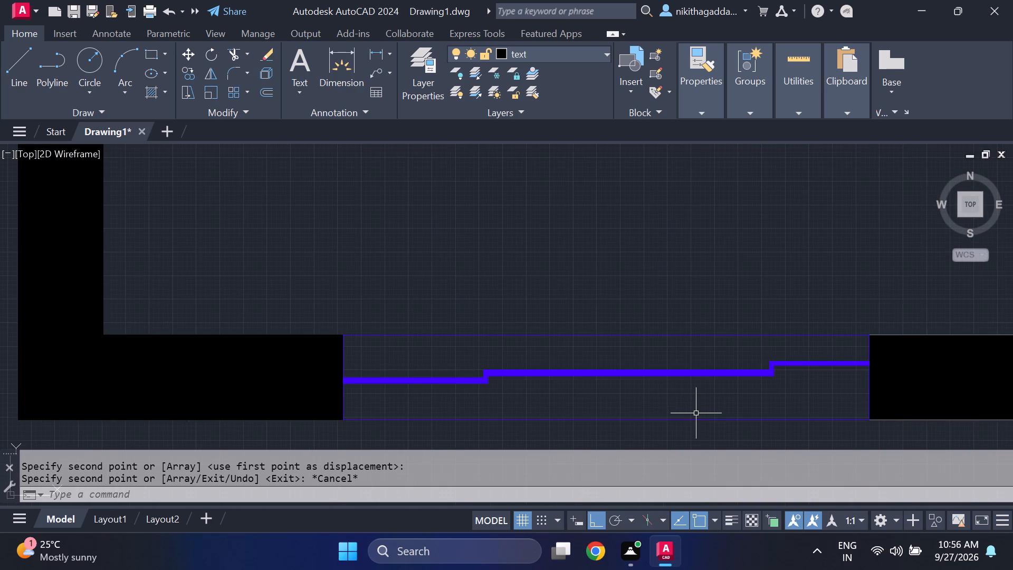
scroll(696, 413, "down", 5)
middle_click_drag(663, 328, 671, 396)
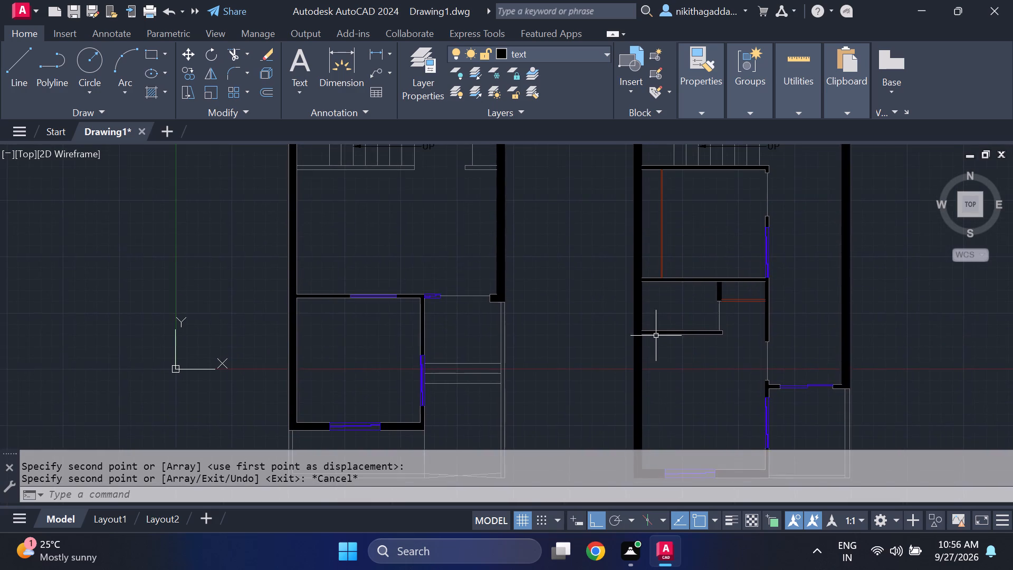
scroll(654, 334, "down", 1)
middle_click_drag(623, 319, 540, 393)
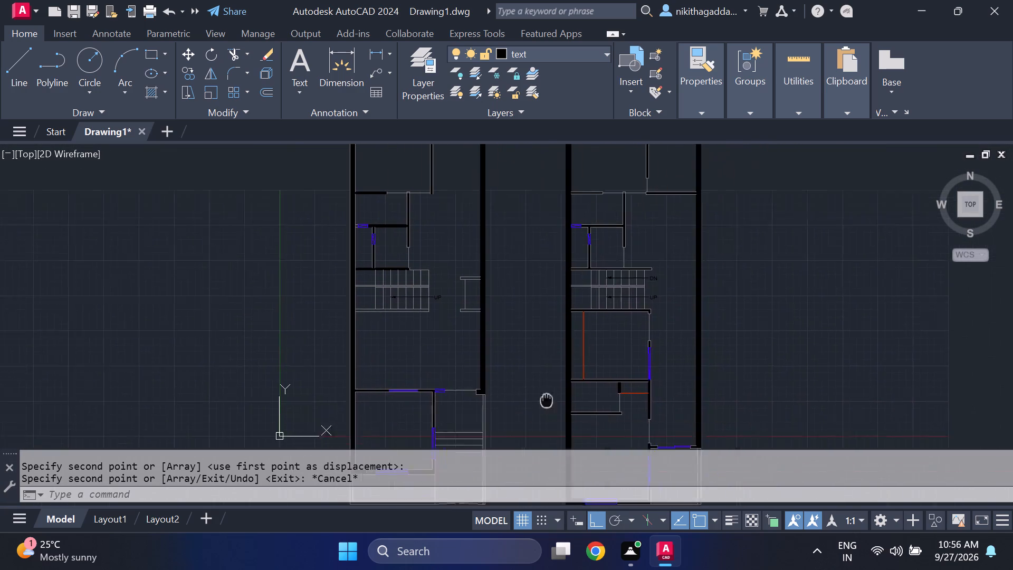
middle_click_drag(540, 393, 529, 392)
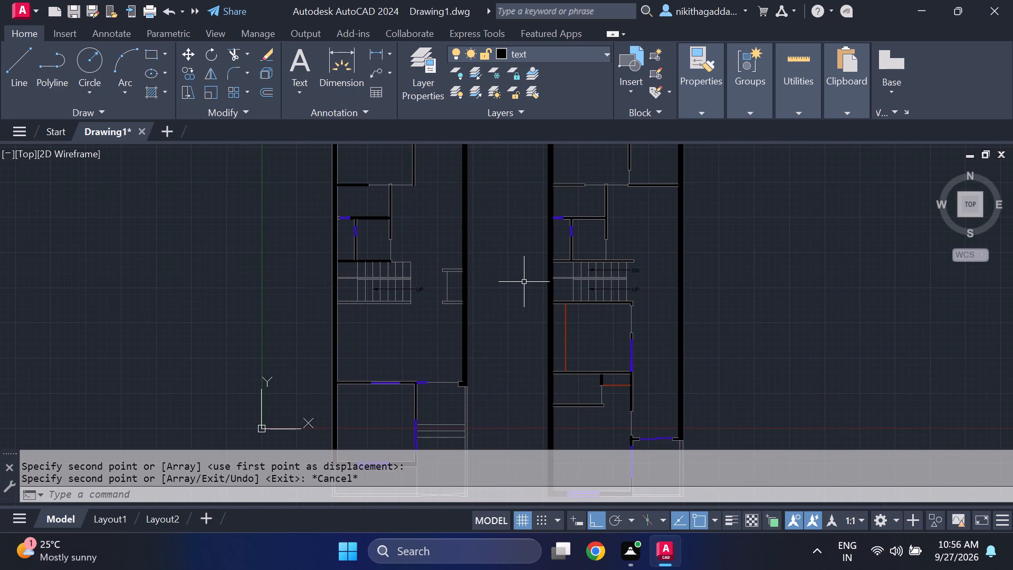
scroll(552, 321, "up", 1)
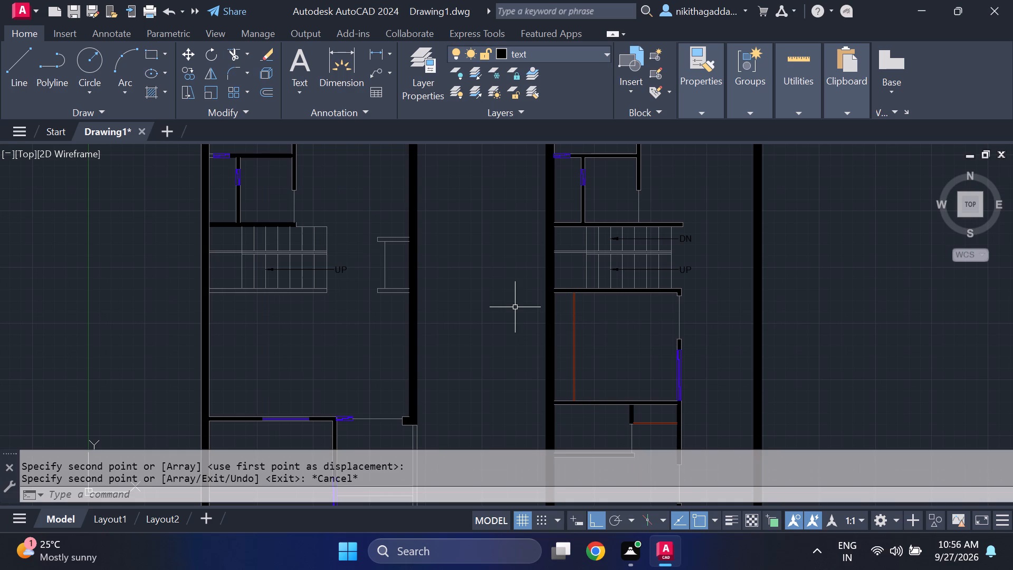
scroll(515, 307, "up", 1)
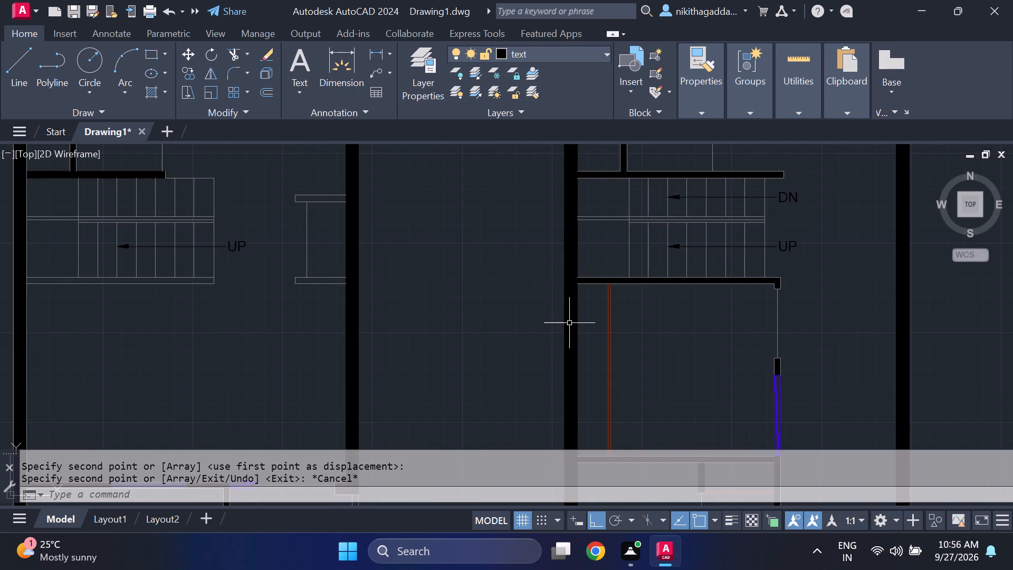
scroll(569, 323, "down", 2)
middle_click_drag(590, 359, 521, 291)
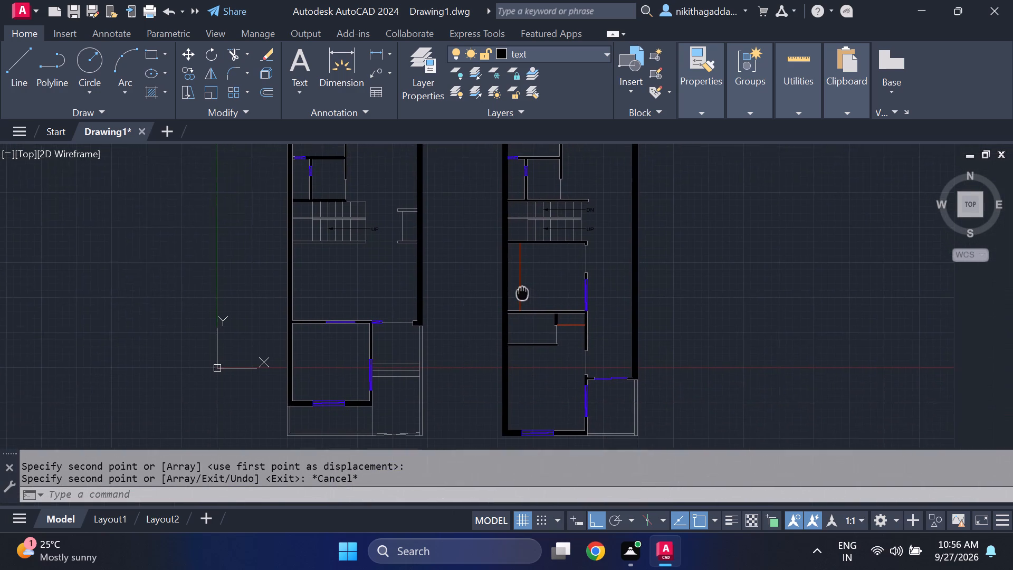
middle_click_drag(521, 291, 514, 326)
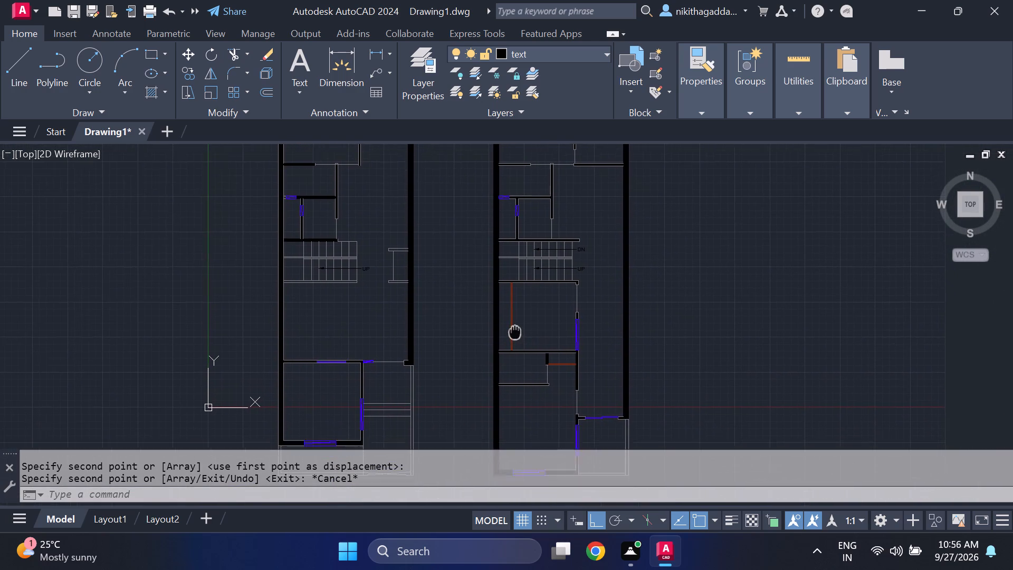
middle_click_drag(514, 326, 513, 265)
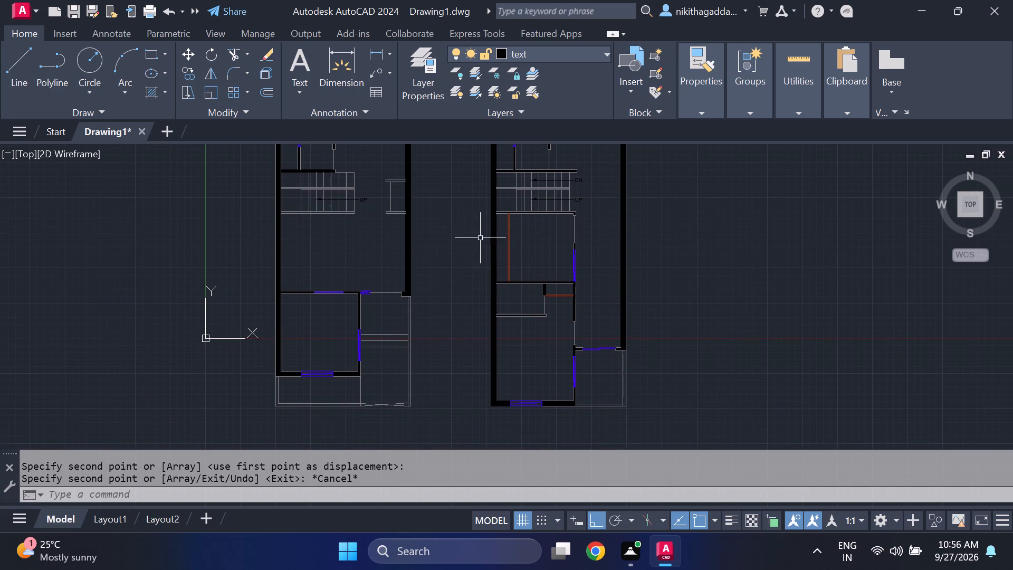
middle_click_drag(484, 241, 509, 348)
scroll(297, 297, "up", 3)
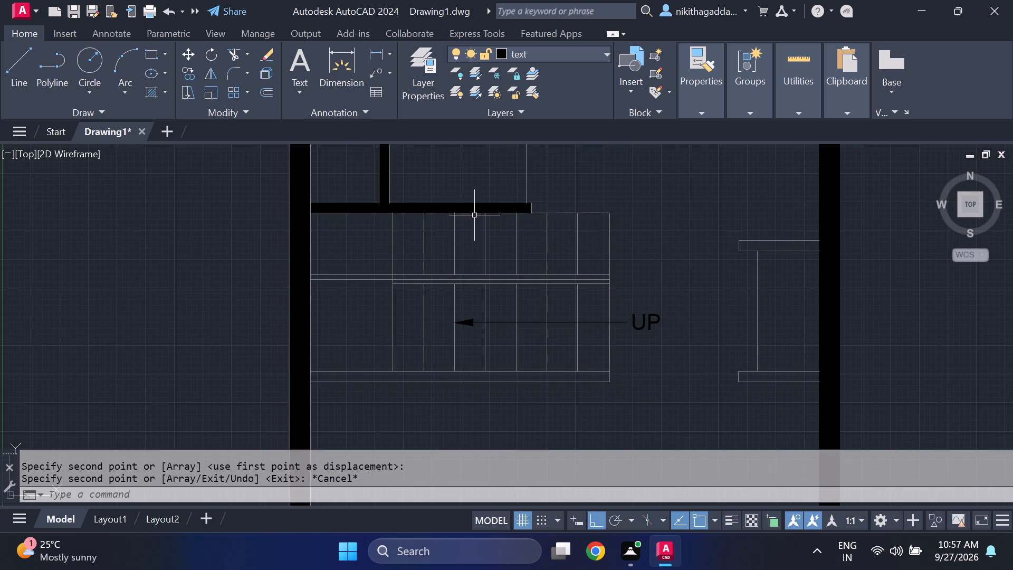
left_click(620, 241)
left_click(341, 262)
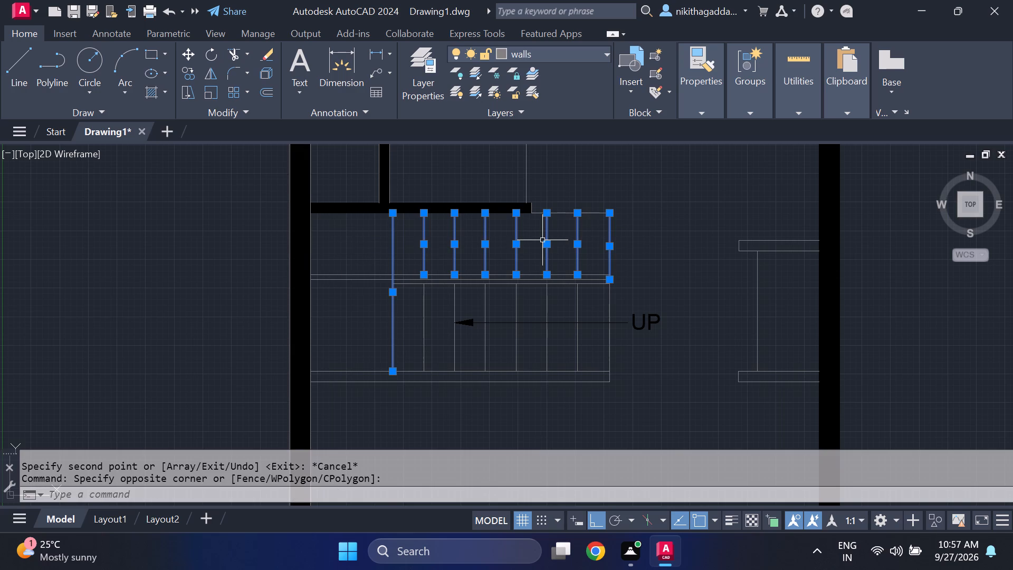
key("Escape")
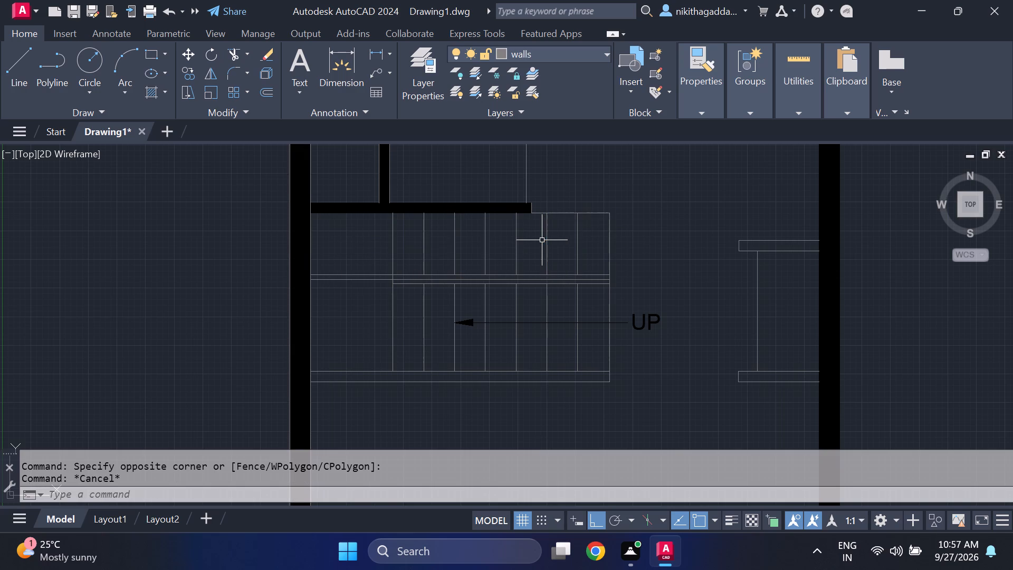
Move the tread lines and the east and exposed north edge lines of the west plan's upper stair flight to layer 0.
left_click(627, 231)
left_click(414, 253)
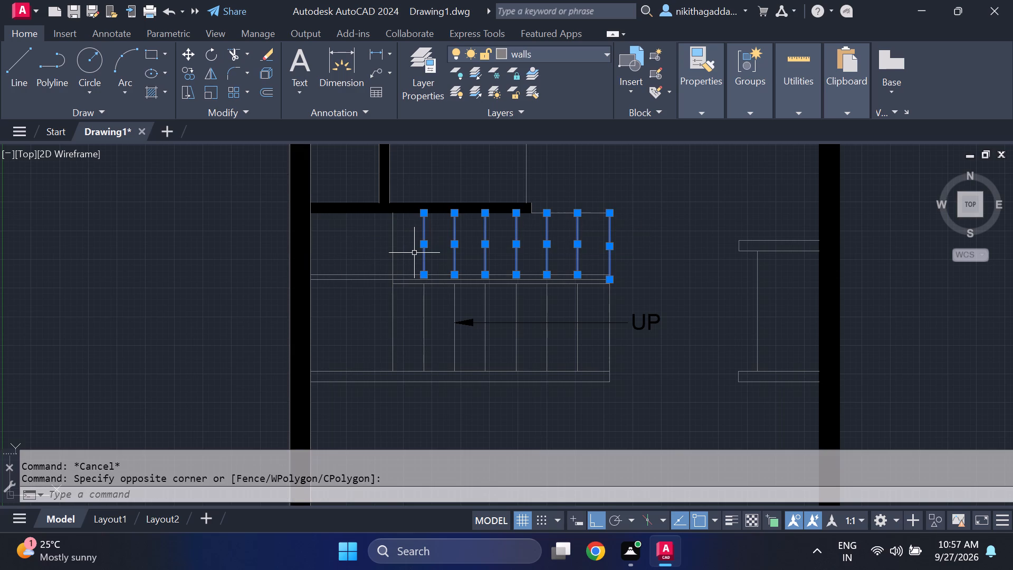
scroll(595, 241, "up", 1)
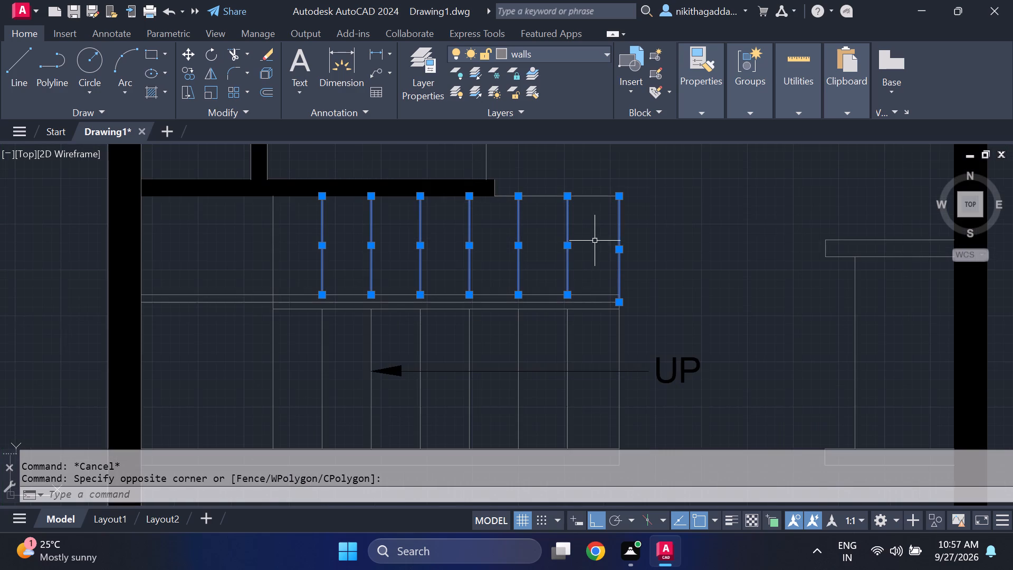
left_click(594, 196)
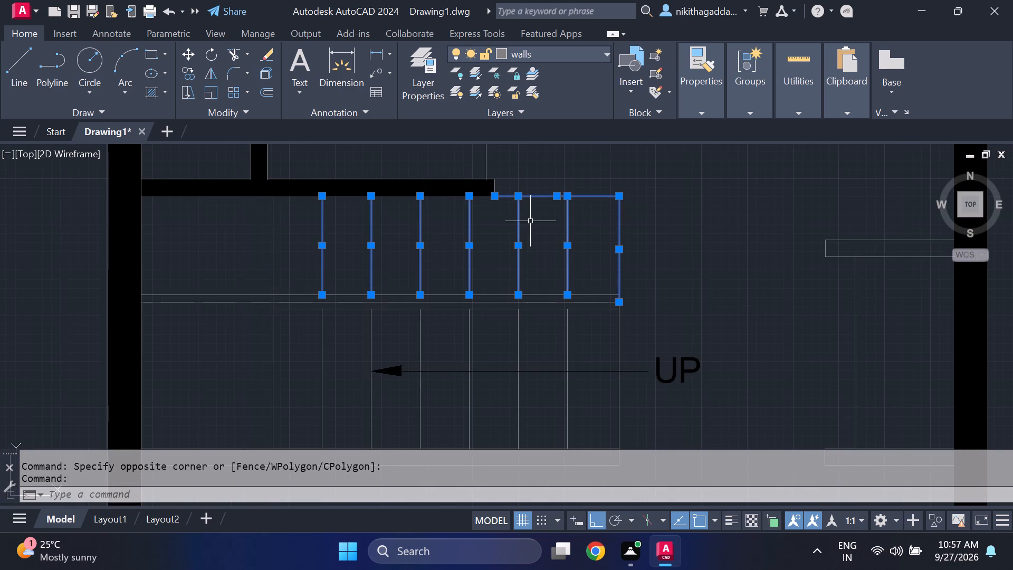
left_click(604, 58)
left_click(559, 73)
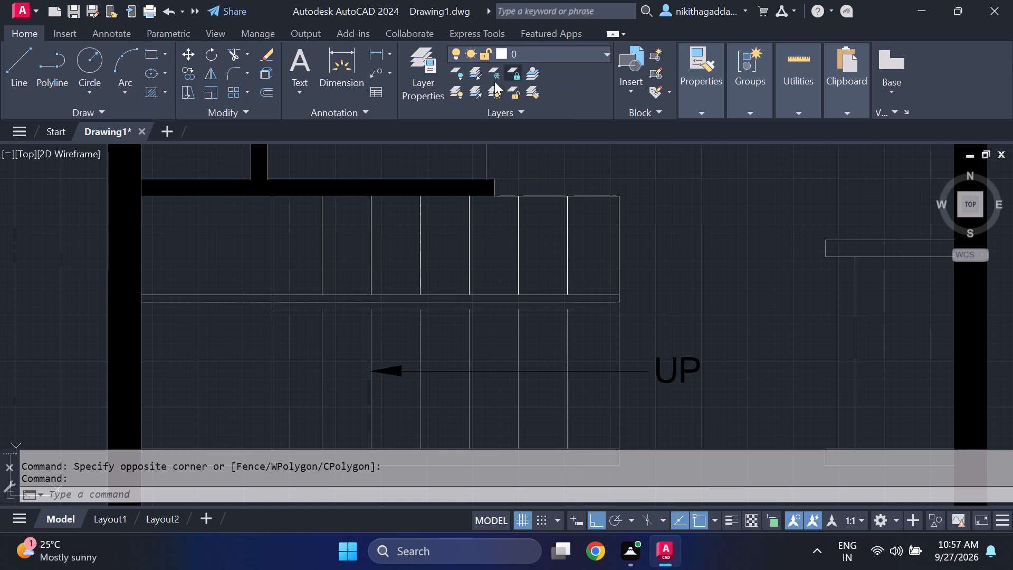
Change the colour of layer 0 to index colour 254.
left_click(499, 57)
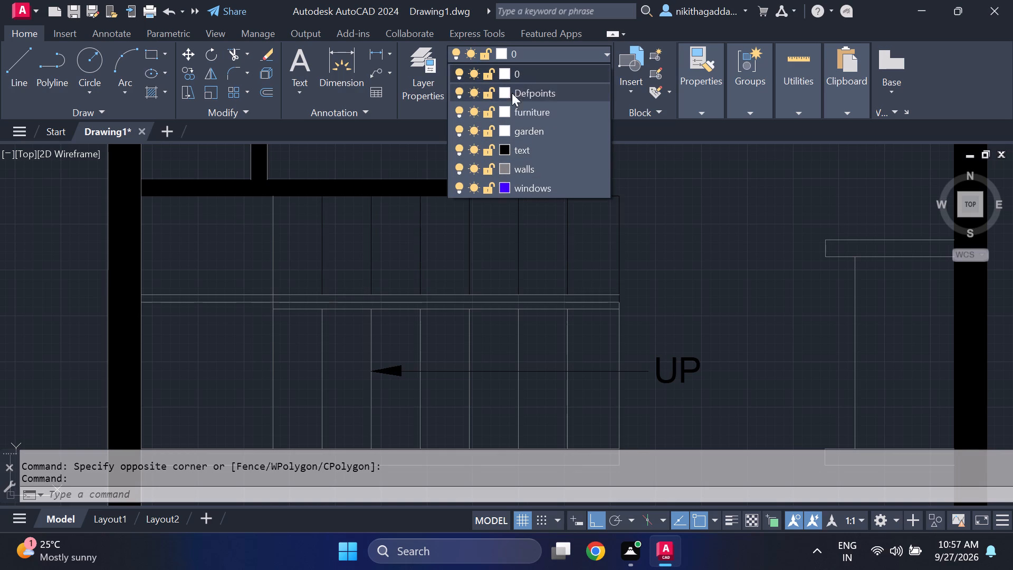
left_click(509, 74)
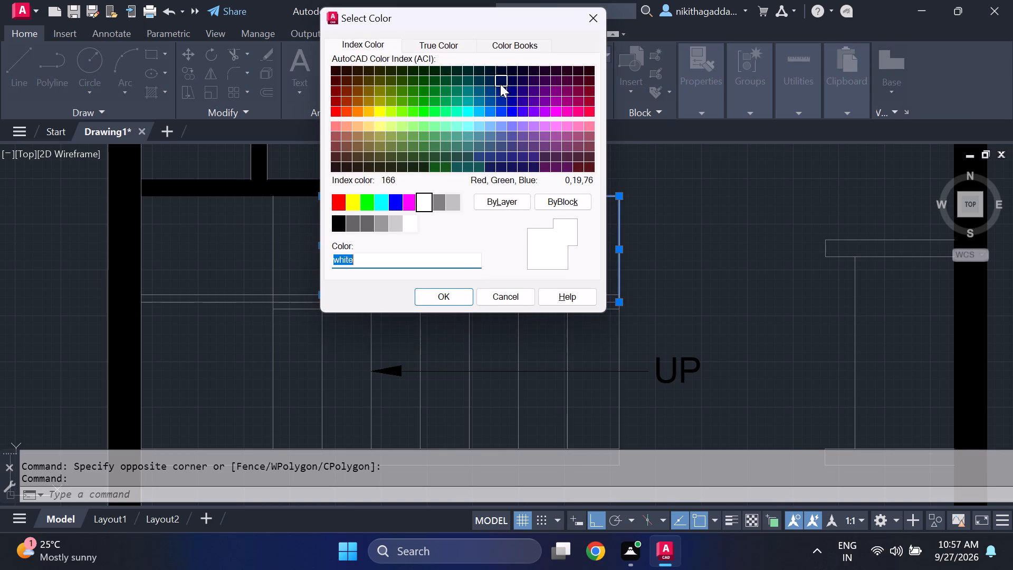
left_click(399, 222)
left_click(442, 295)
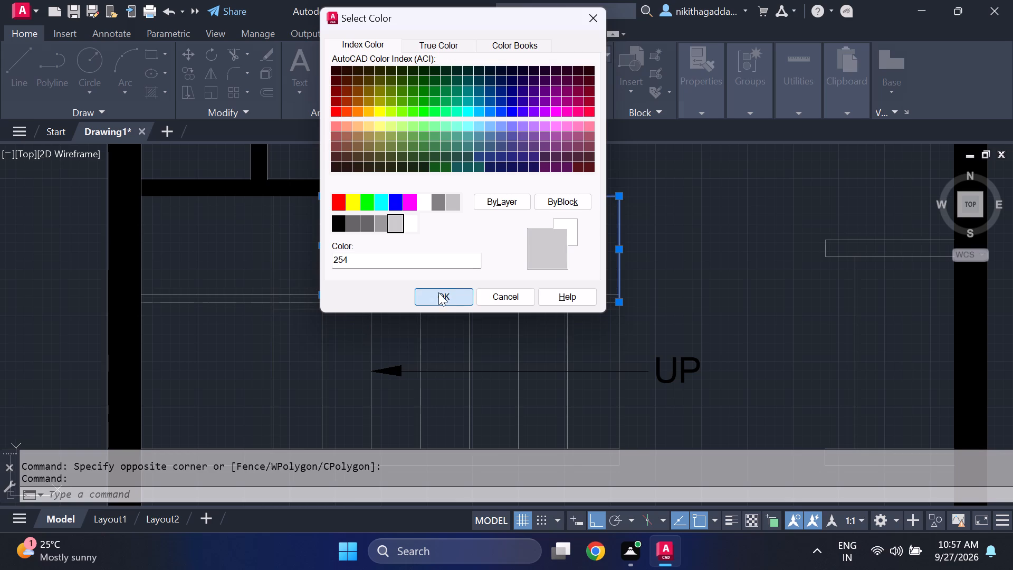
key("Escape")
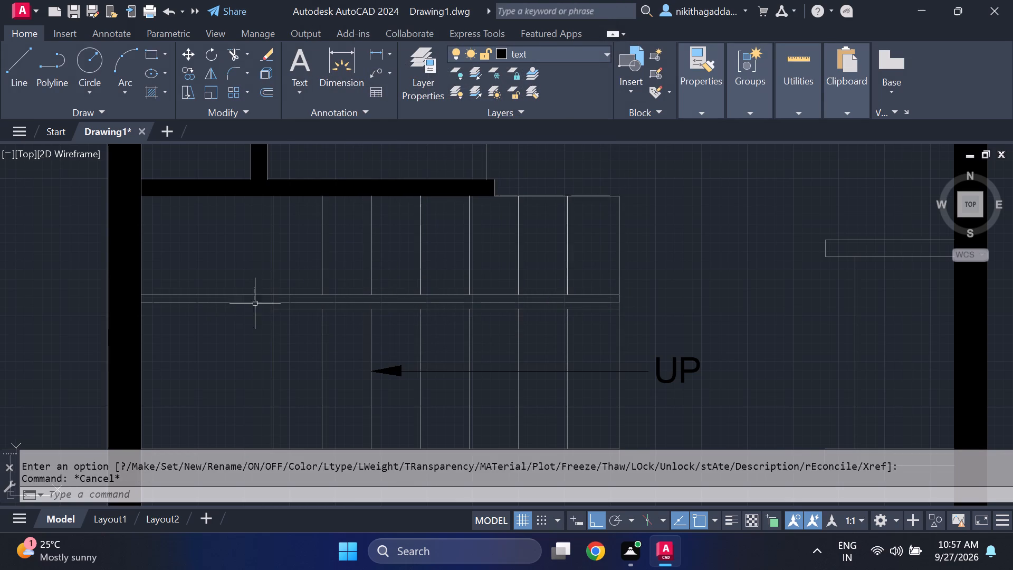
Trim away the westernmost tread line of the west plan's upper flight, including its short piece between the divider lines.
left_click(273, 272)
key("Escape")
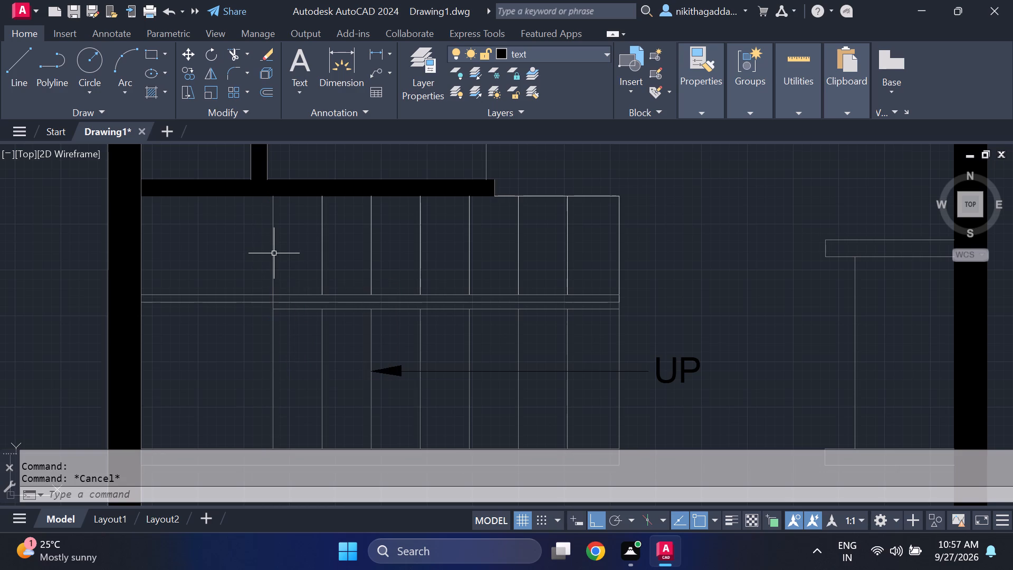
type("TR")
key("Return")
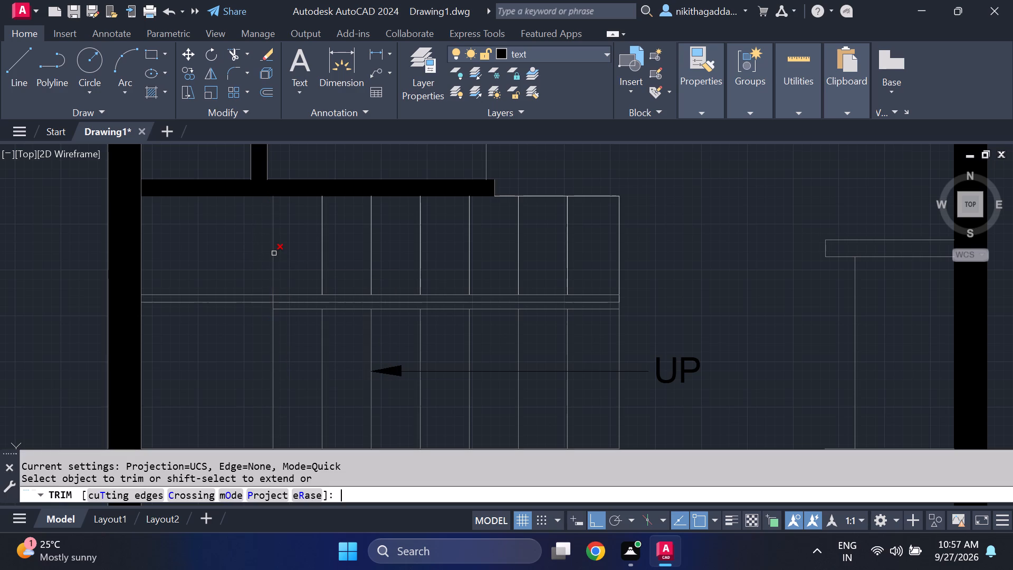
left_click(274, 253)
key("Delete")
left_click_drag(275, 253, 257, 269)
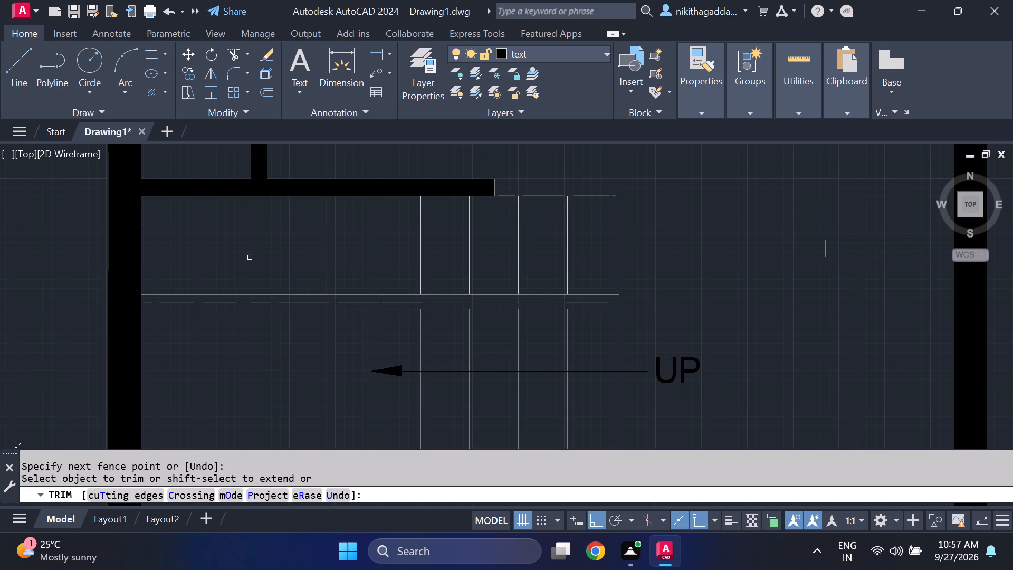
key("Escape")
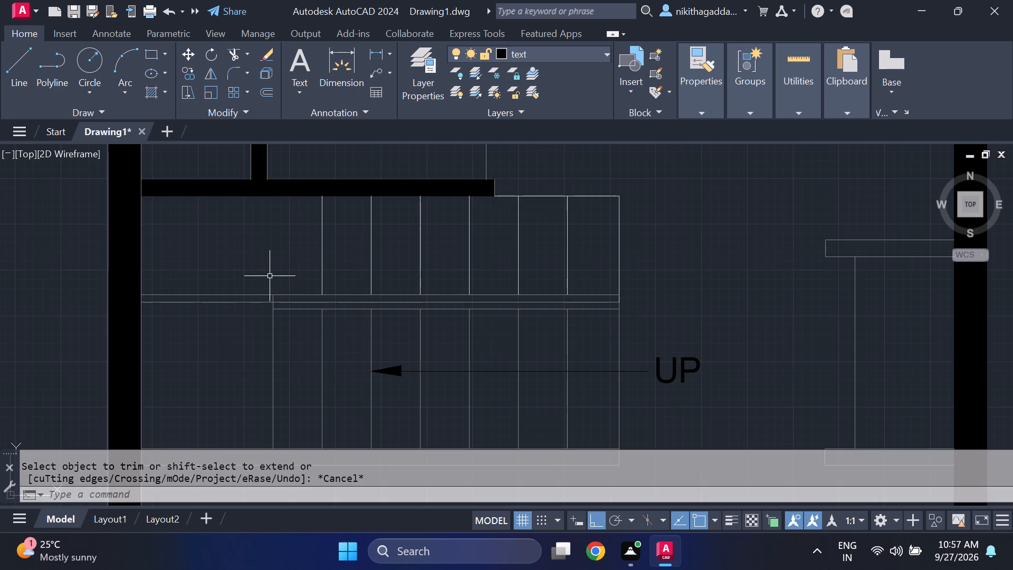
type("TR")
key("Return")
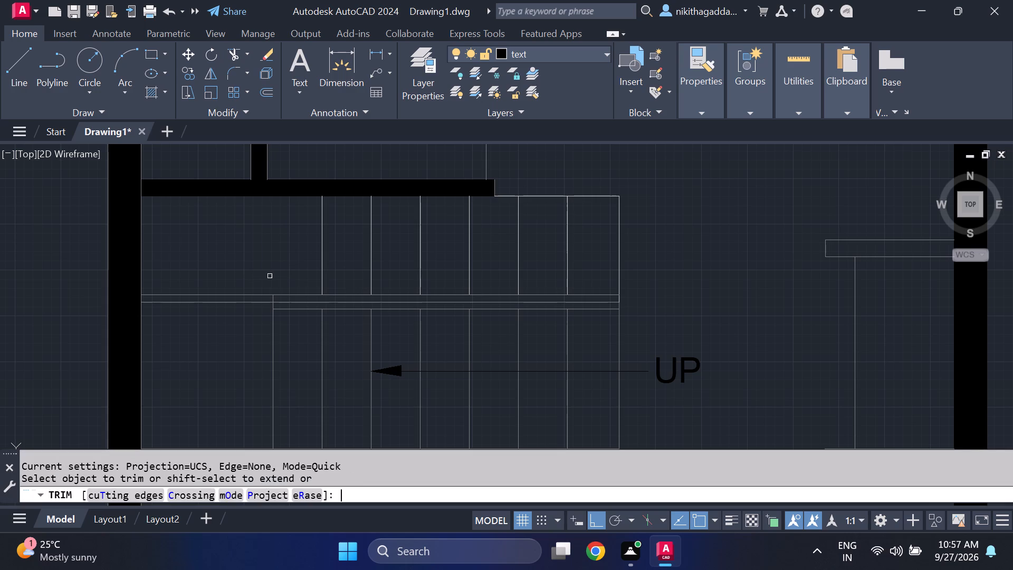
scroll(245, 291, "up", 3)
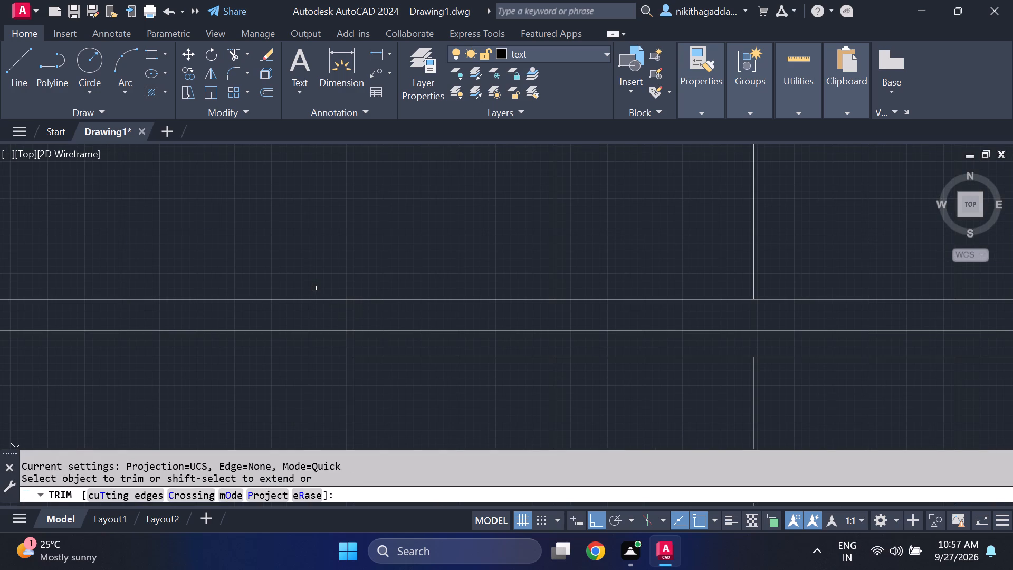
left_click(355, 312)
scroll(370, 264, "down", 4)
key("Escape")
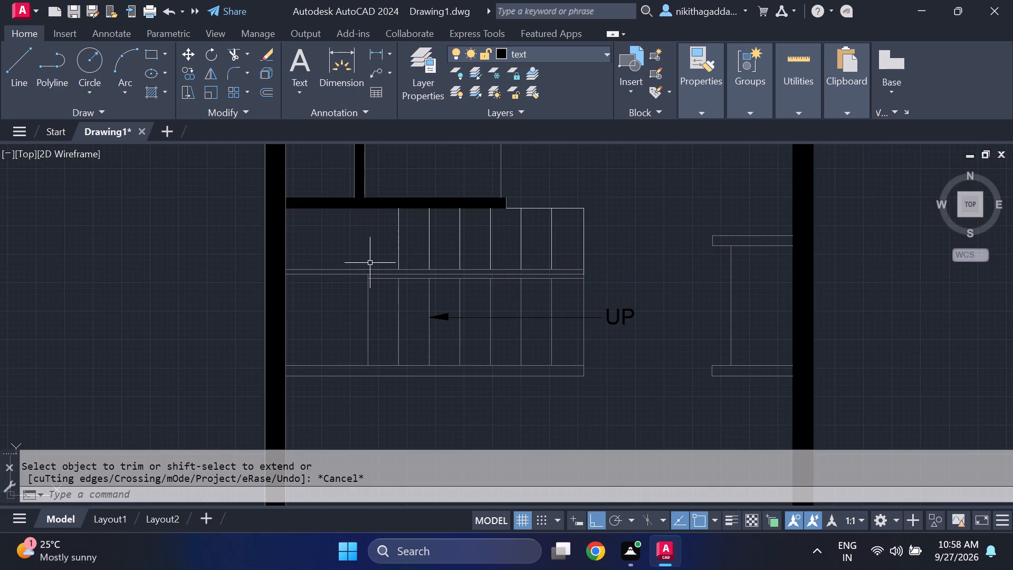
Copy the adjacent layer 0 tread line one tread west, in line with the lower flight's westernmost tread.
left_click(407, 235)
left_click(383, 240)
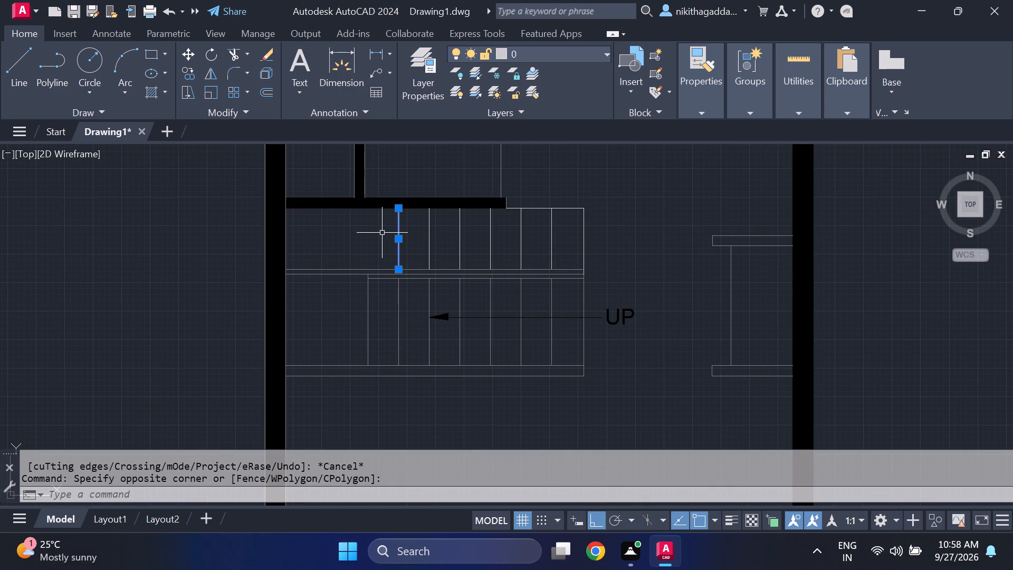
type("CO")
key("Return")
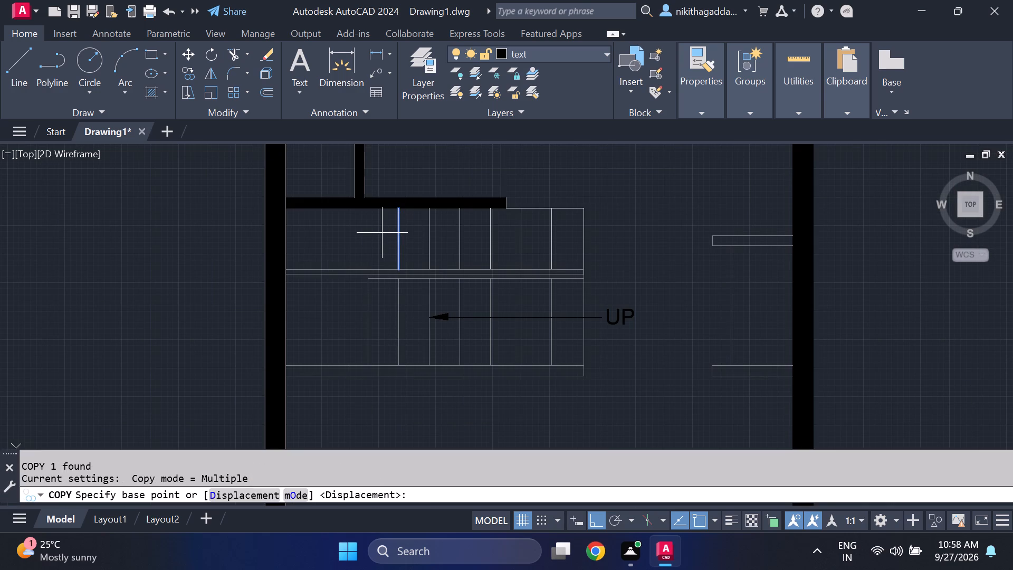
scroll(384, 231, "up", 2)
left_click(419, 319)
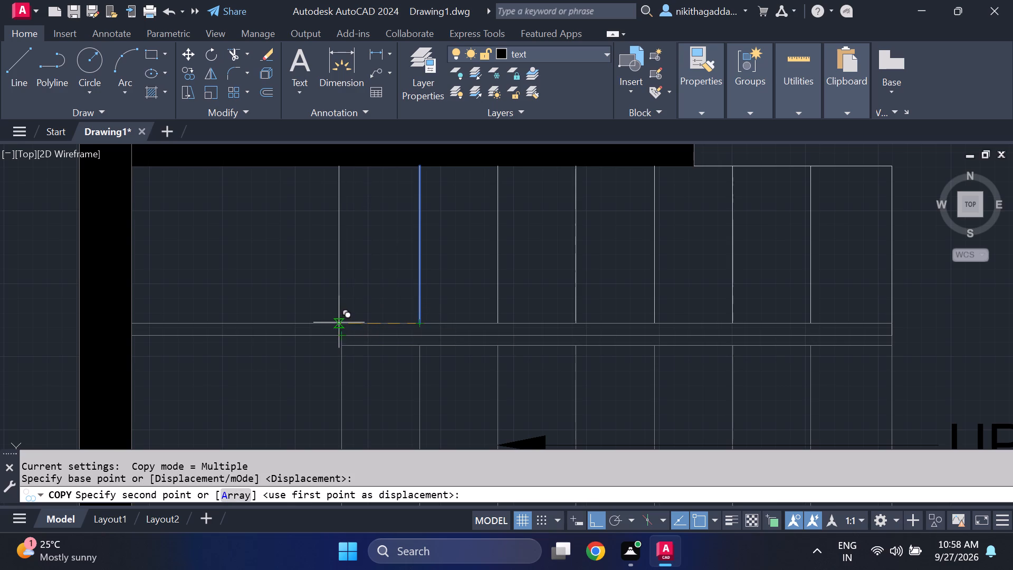
scroll(340, 331, "up", 3)
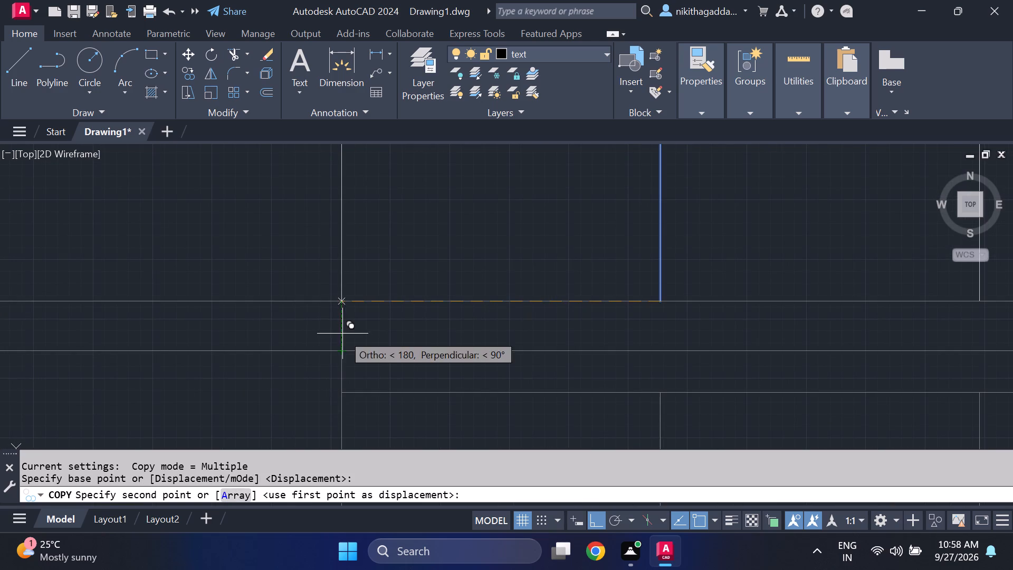
left_click(340, 302)
scroll(401, 263, "down", 3)
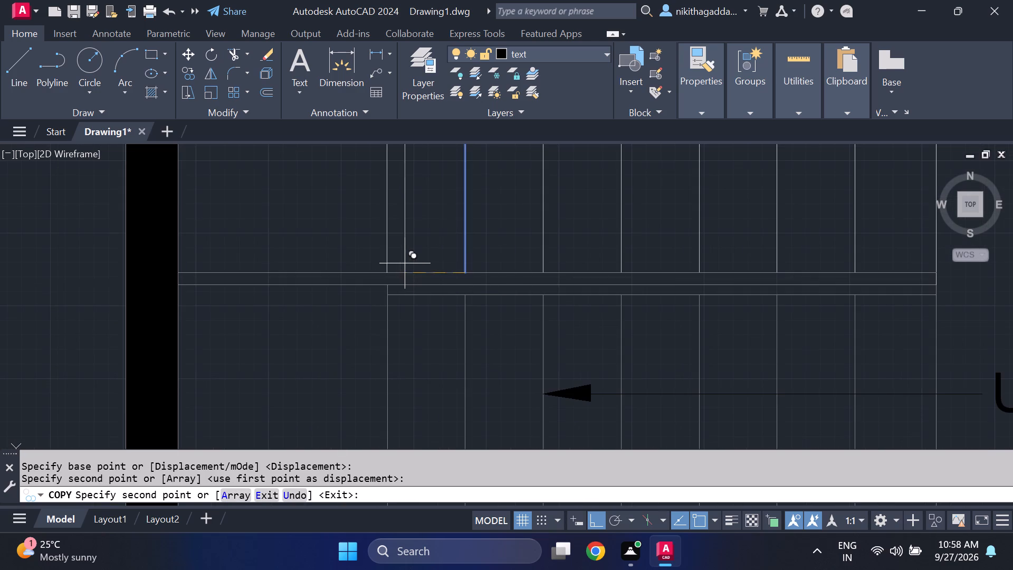
key("Escape")
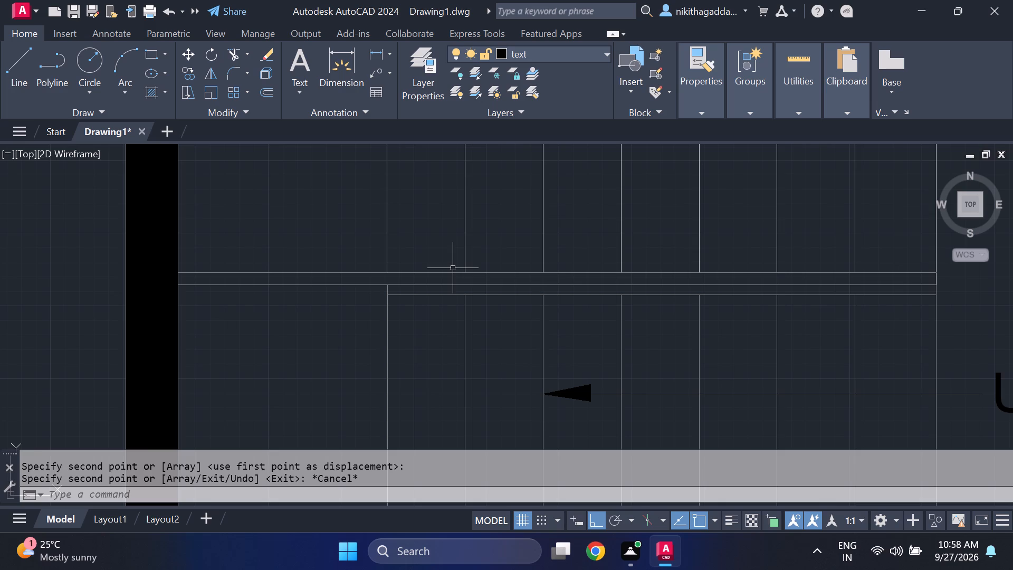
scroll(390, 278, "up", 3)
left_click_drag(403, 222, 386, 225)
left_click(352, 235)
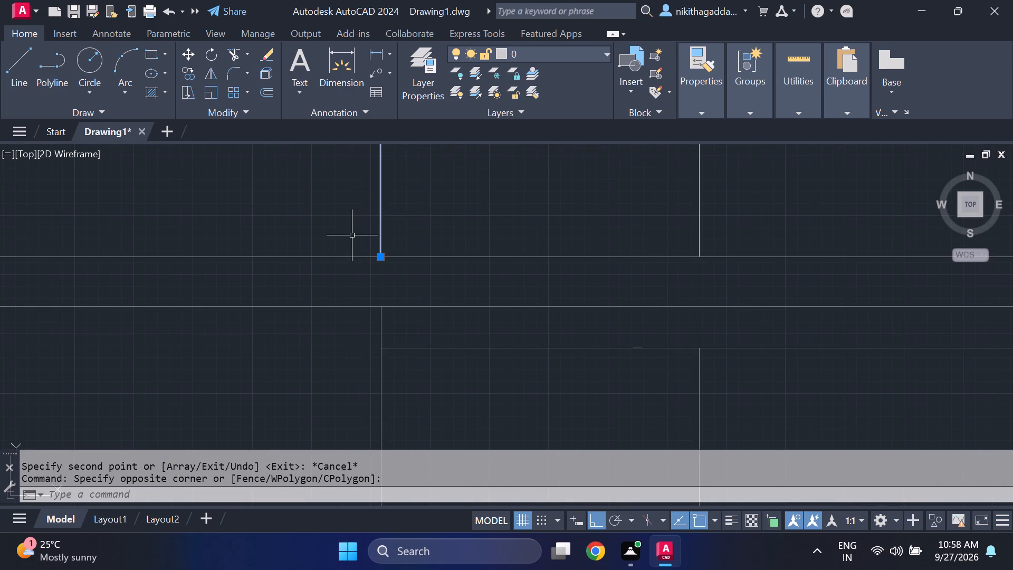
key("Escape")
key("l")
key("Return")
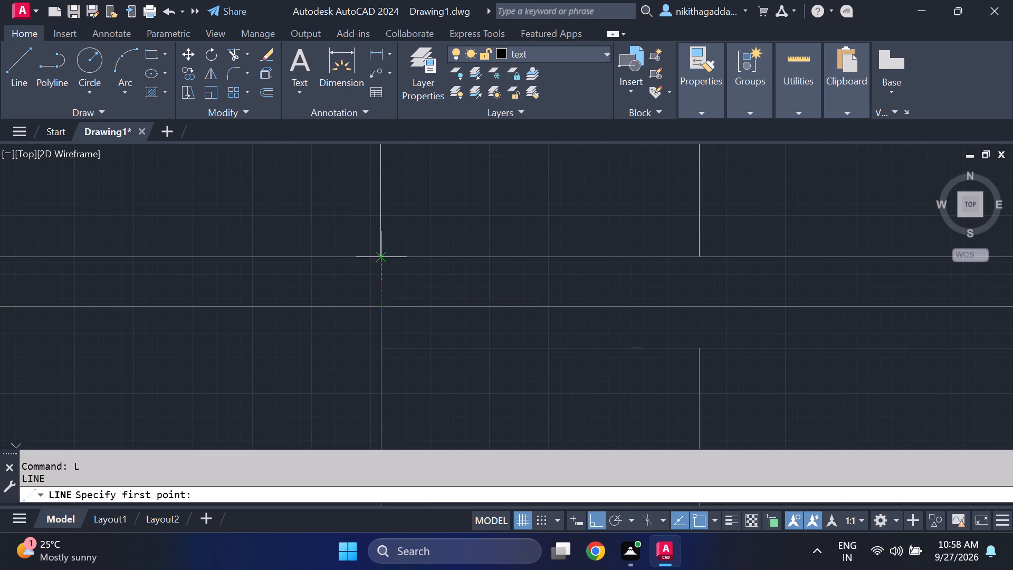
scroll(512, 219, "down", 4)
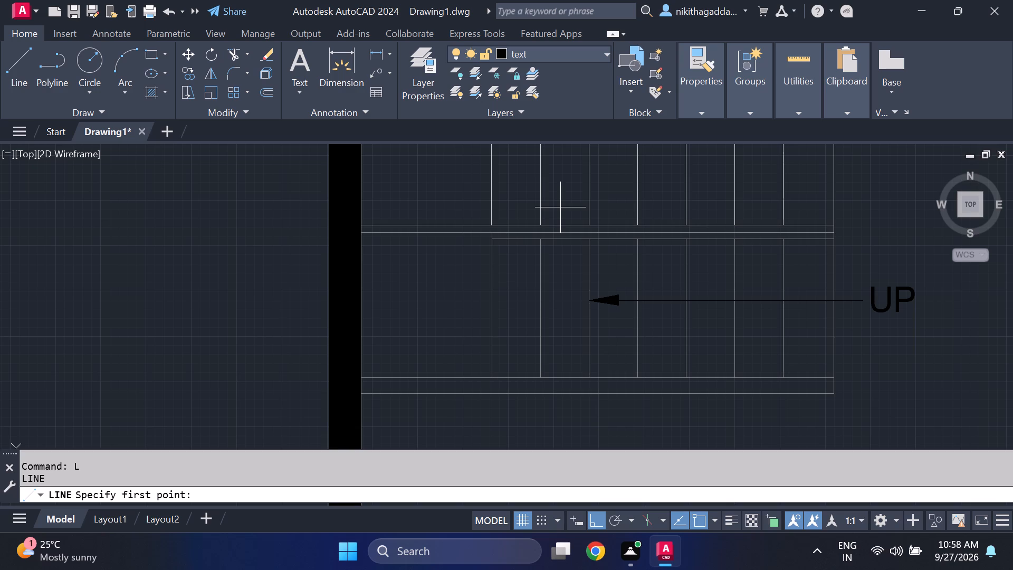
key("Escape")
Move the long horizontal line at the south end of the west plan's upper-flight treads to layer 0.
scroll(560, 271, "down", 3)
scroll(619, 249, "up", 1)
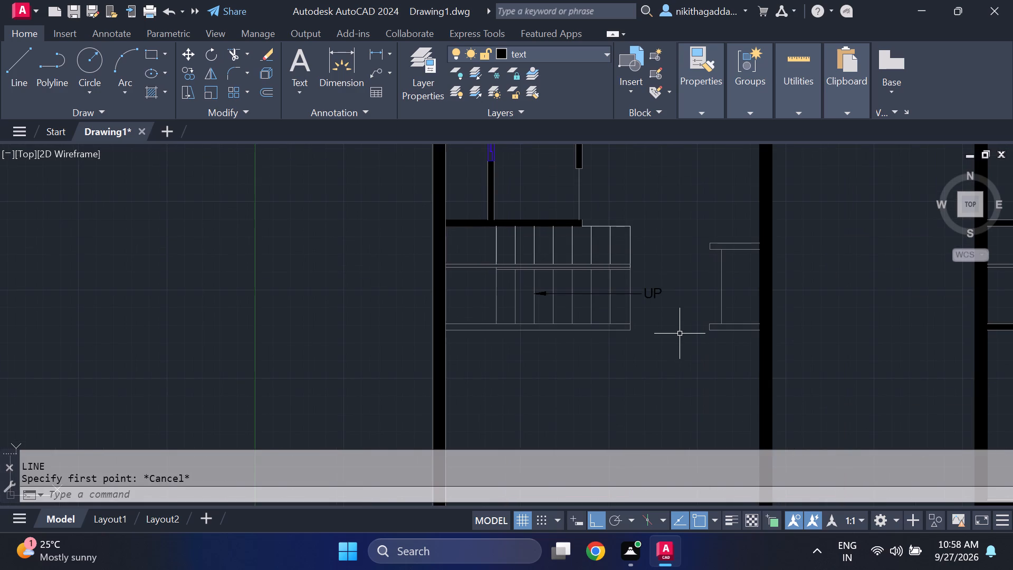
scroll(544, 275, "up", 3)
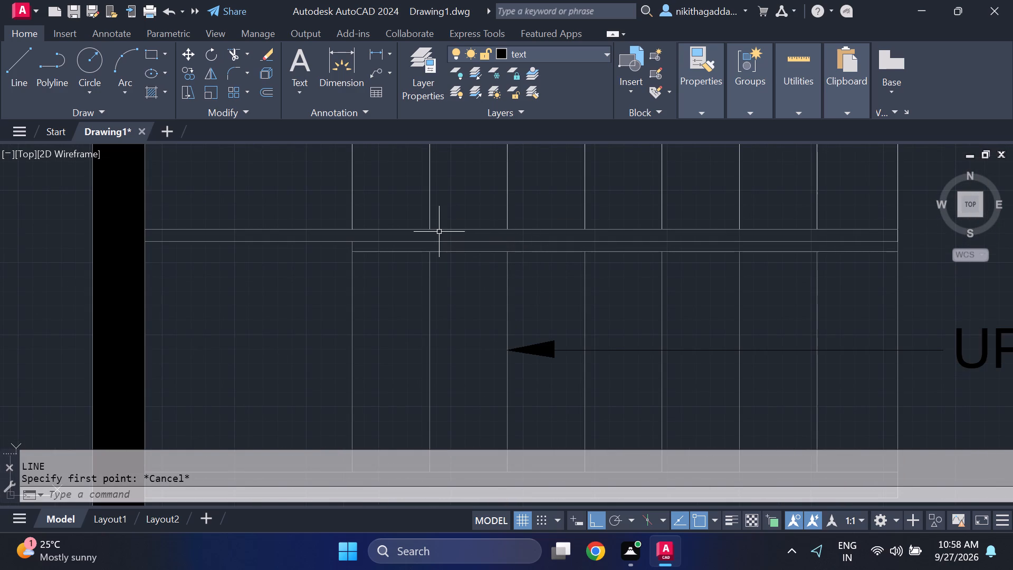
left_click(410, 229)
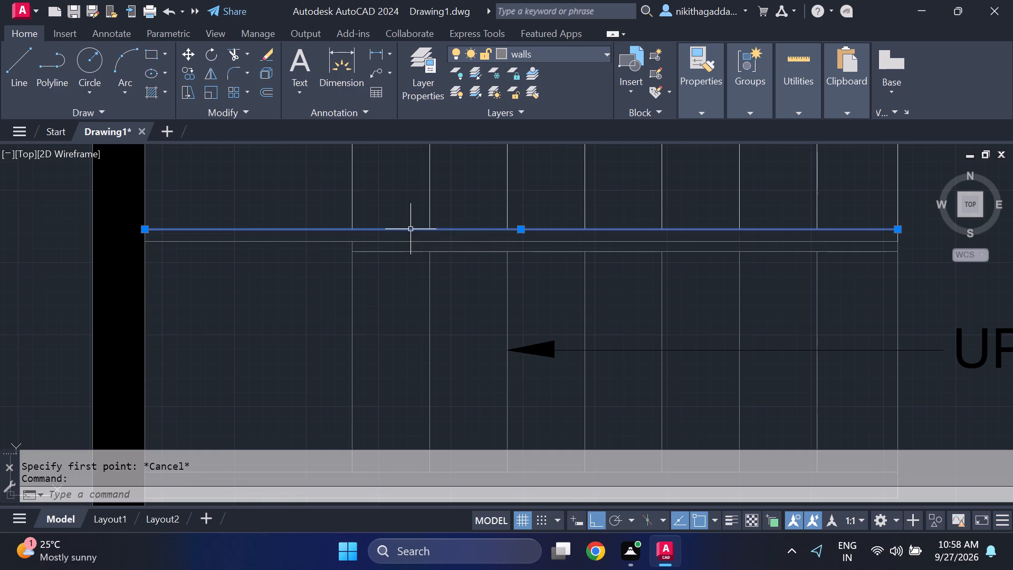
left_click(593, 53)
left_click(568, 71)
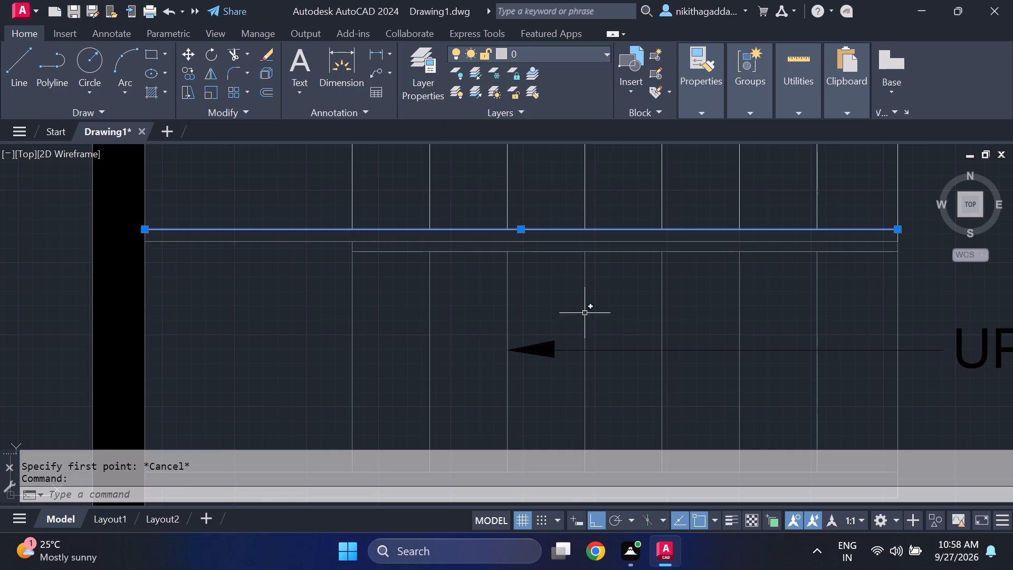
key("Escape")
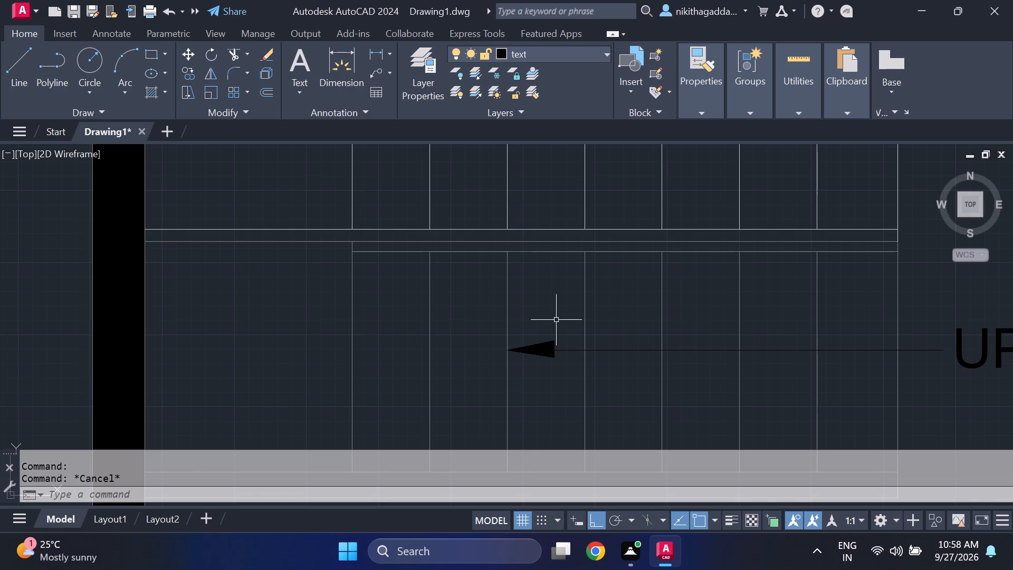
Examine both floor plans, comparing the two staircases and the overall layout of walls and windows.
scroll(555, 320, "down", 4)
middle_click_drag(733, 327, 242, 234)
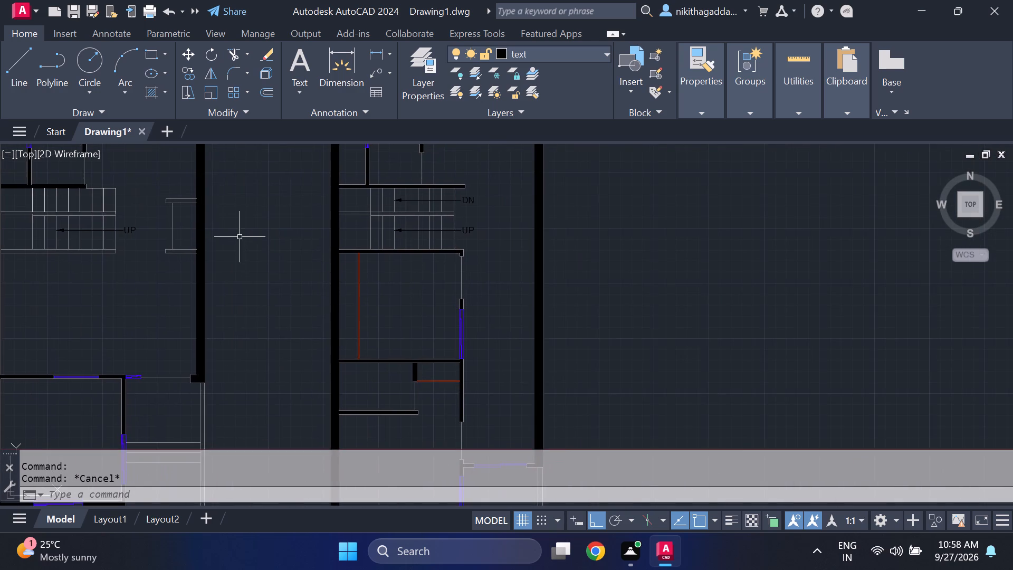
scroll(326, 239, "down", 1)
middle_click_drag(327, 242, 410, 360)
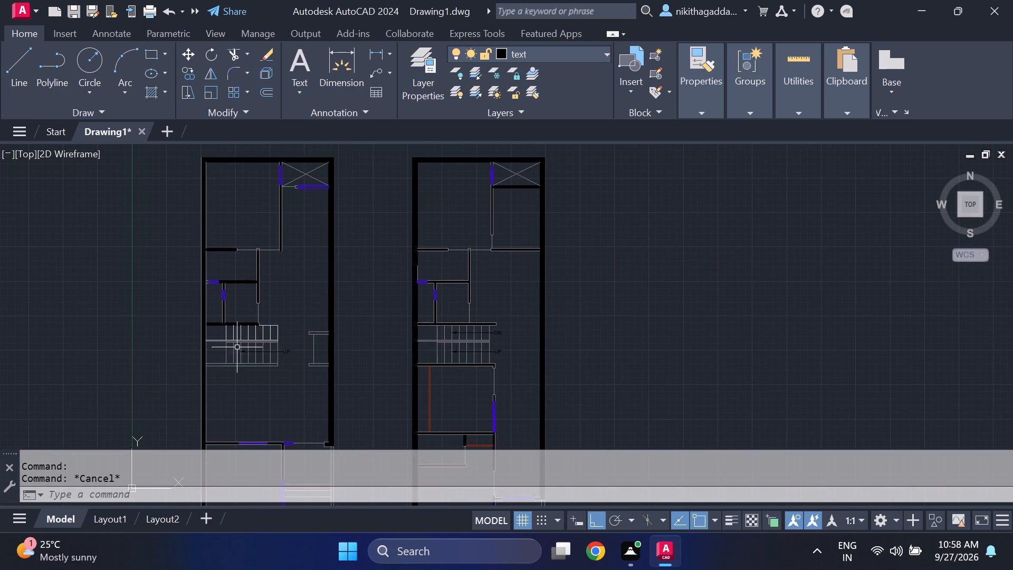
middle_click_drag(288, 396, 371, 336)
scroll(332, 280, "up", 2)
scroll(438, 311, "down", 2)
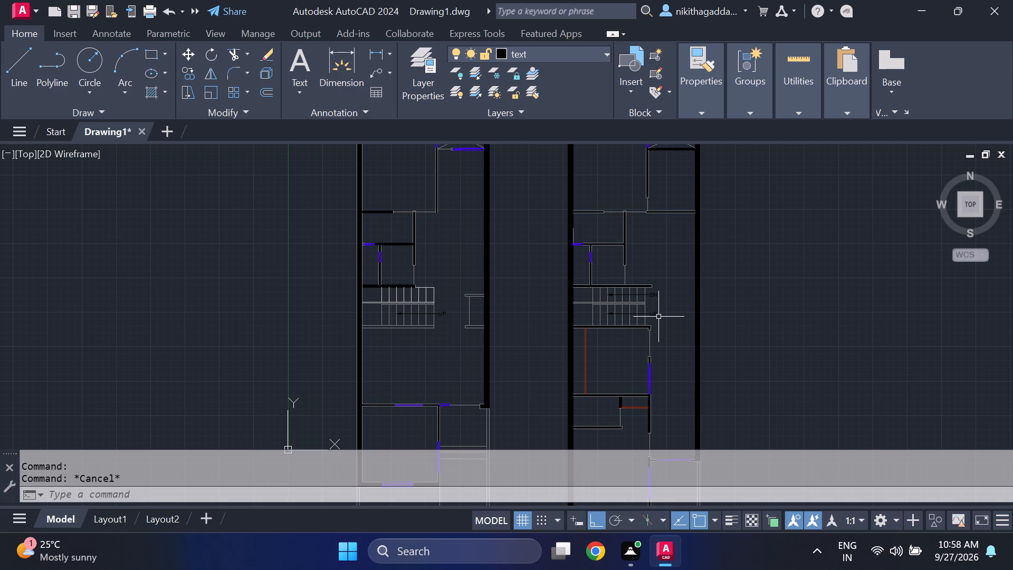
scroll(635, 347, "down", 1)
middle_click_drag(668, 370, 667, 368)
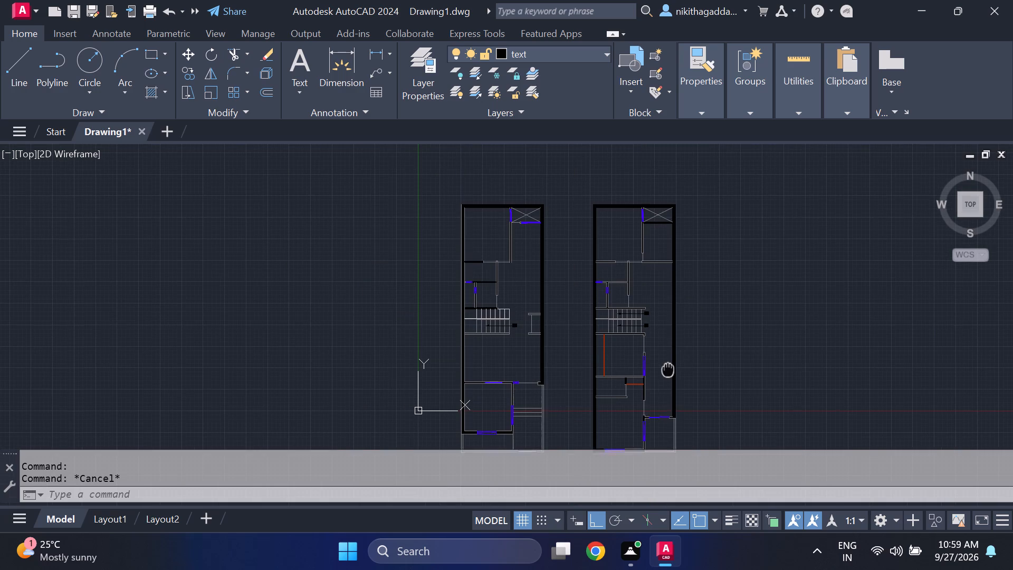
middle_click_drag(667, 368, 655, 334)
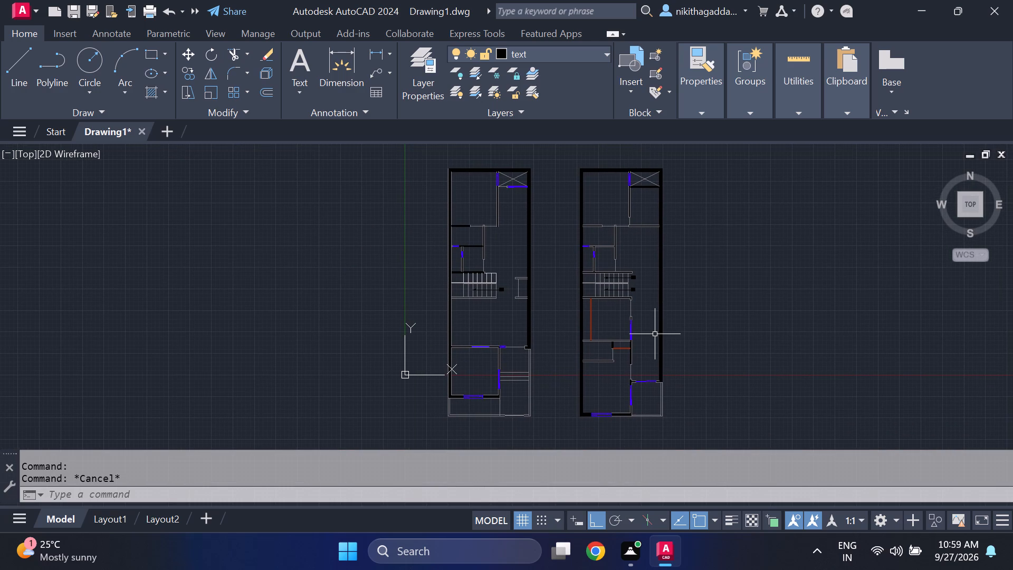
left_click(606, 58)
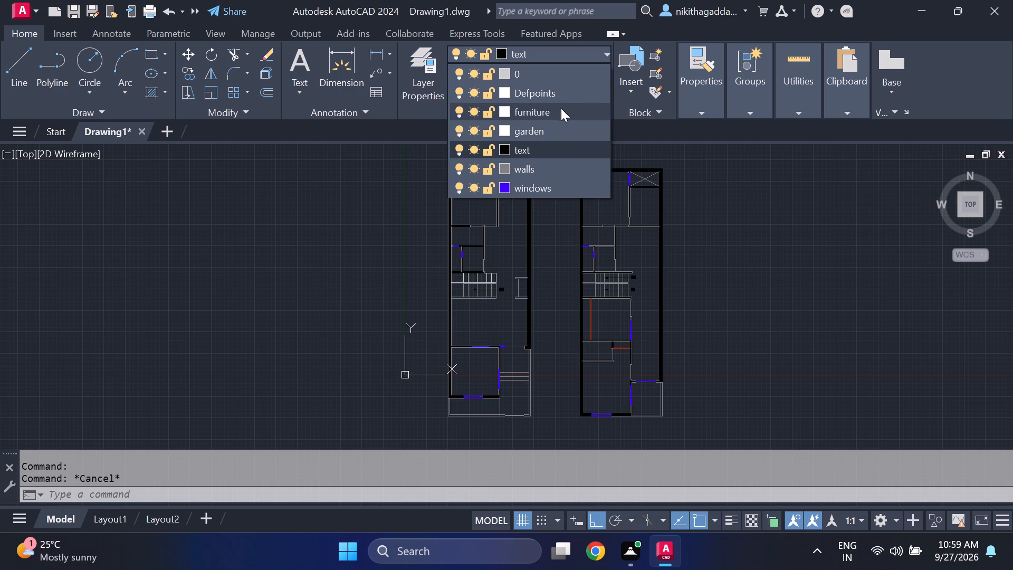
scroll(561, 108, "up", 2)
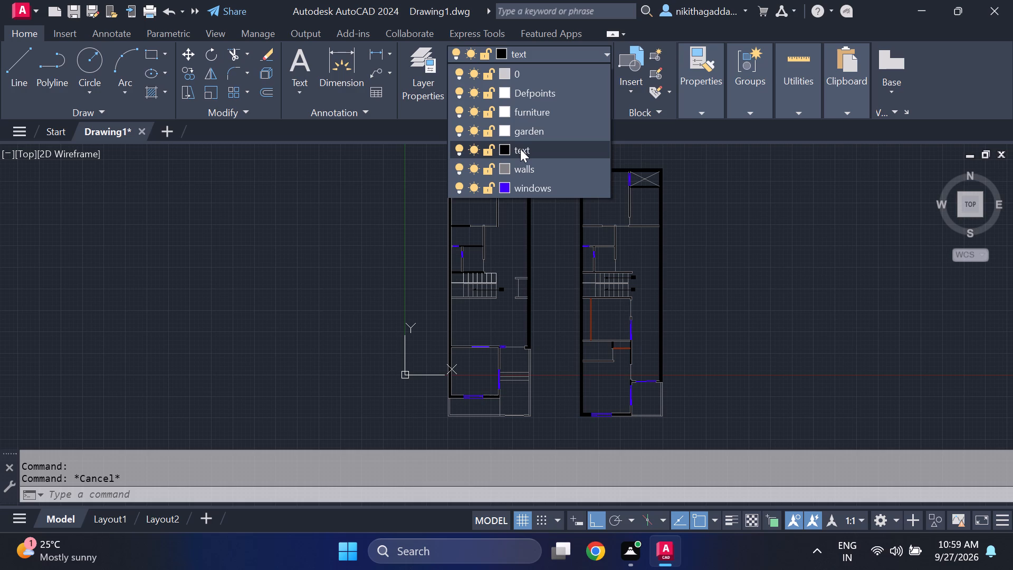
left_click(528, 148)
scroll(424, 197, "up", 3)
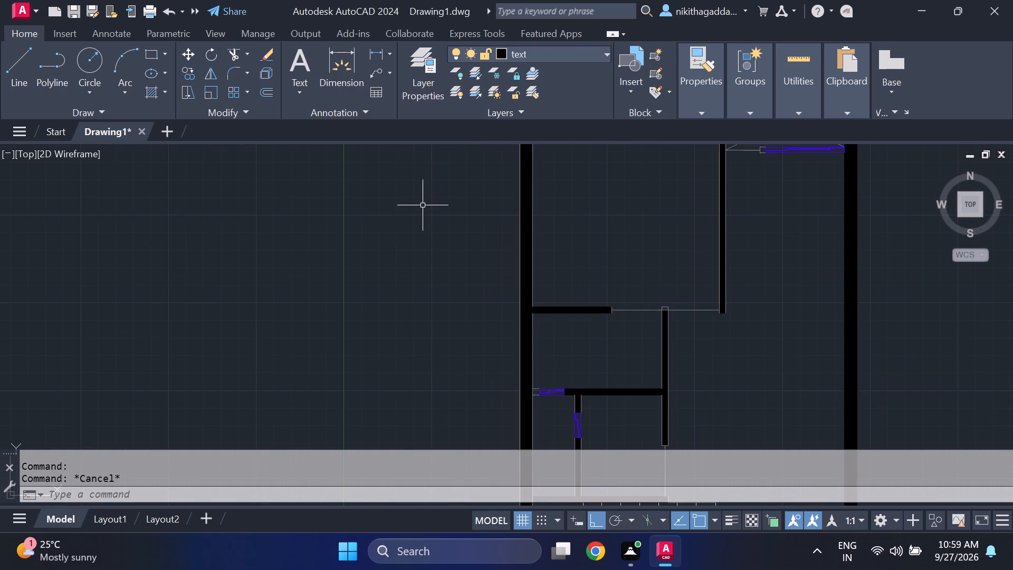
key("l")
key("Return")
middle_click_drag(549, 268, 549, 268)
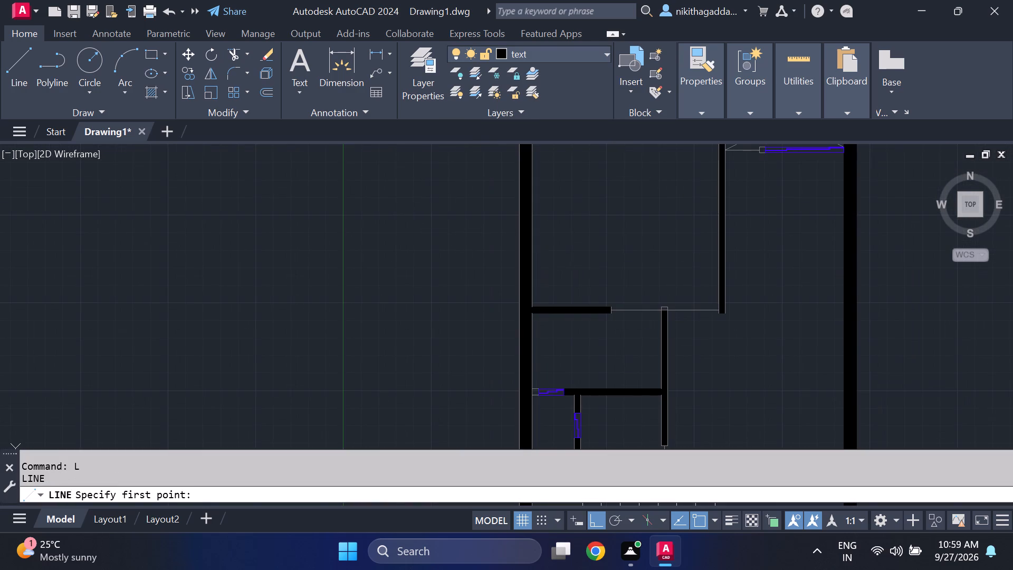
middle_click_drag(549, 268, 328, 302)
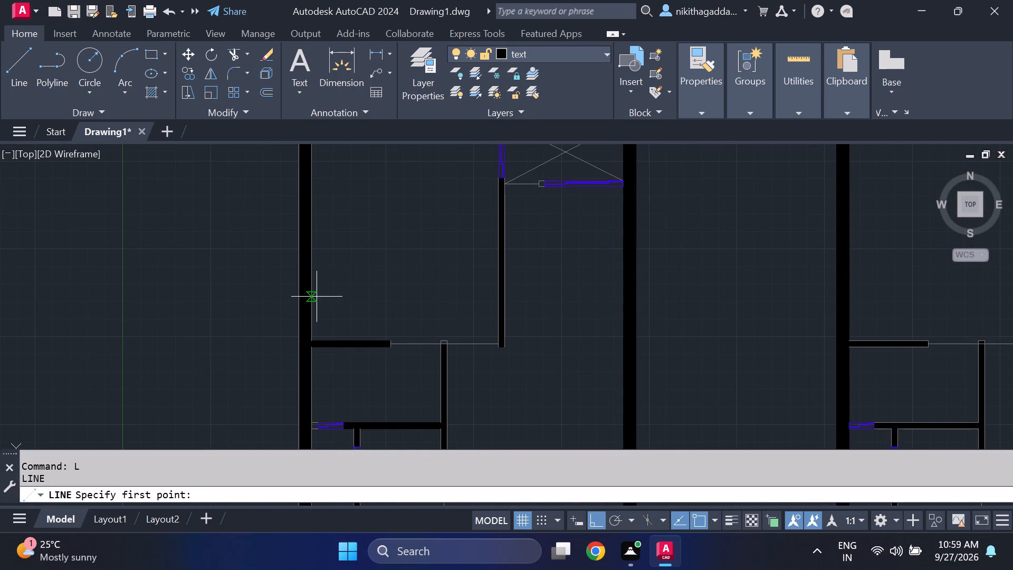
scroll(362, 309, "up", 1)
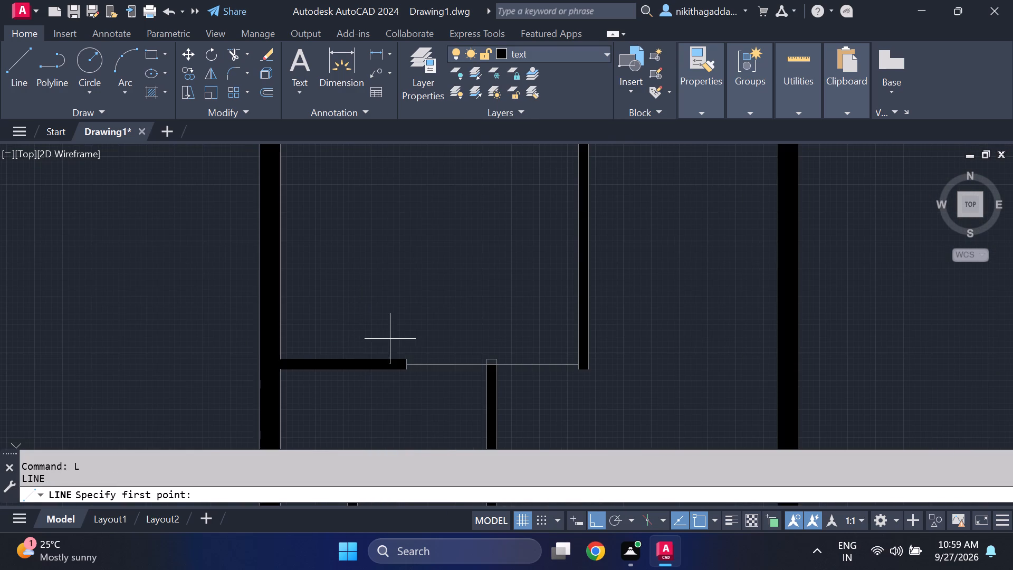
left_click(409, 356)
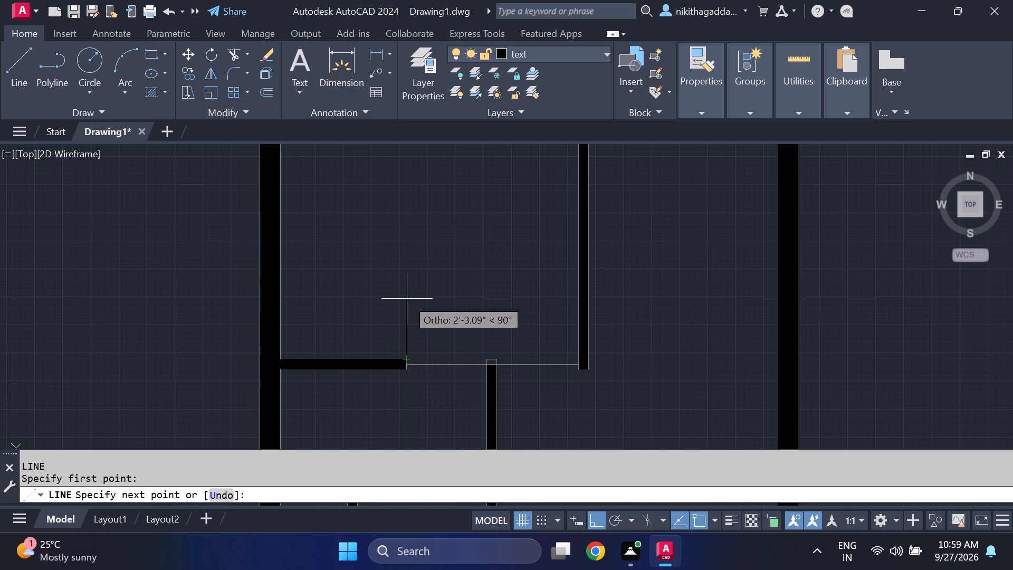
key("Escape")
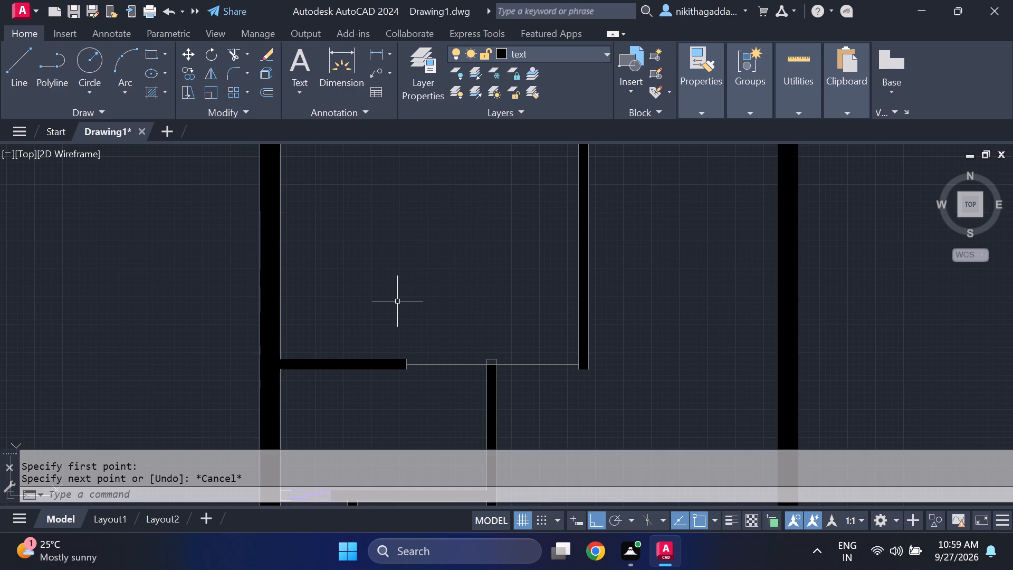
On layer walls, draw an L-shaped outline in the west plan's northwest room: about 1'-10" north from the short wall's end, continuing west to the exterior wall.
left_click(563, 53)
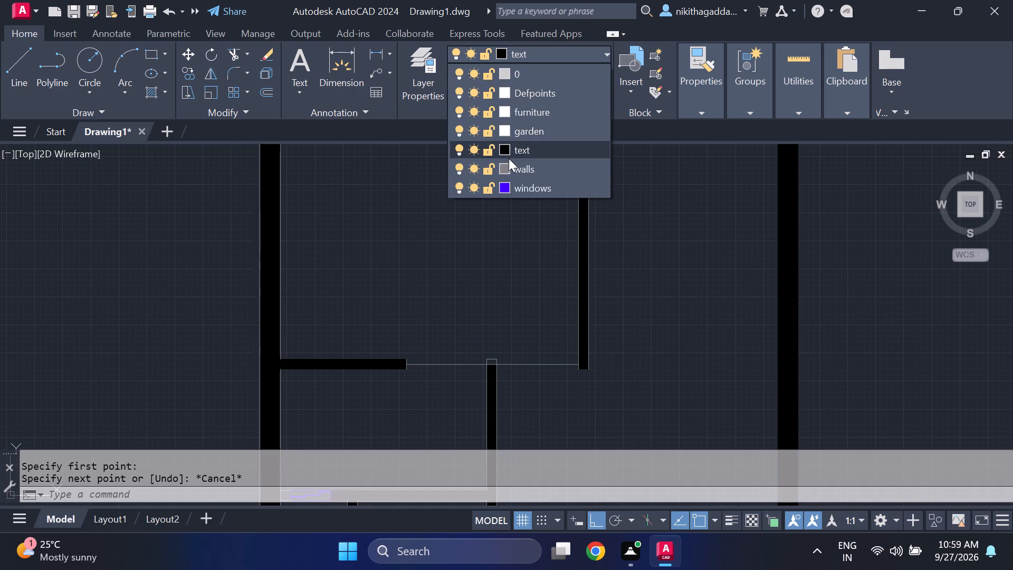
left_click(515, 167)
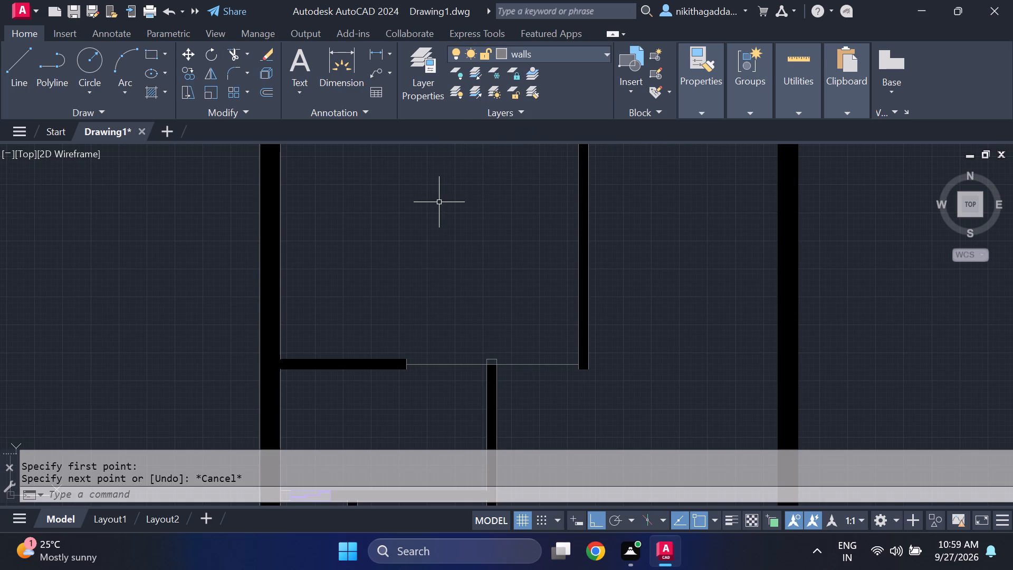
key("l")
key("Return")
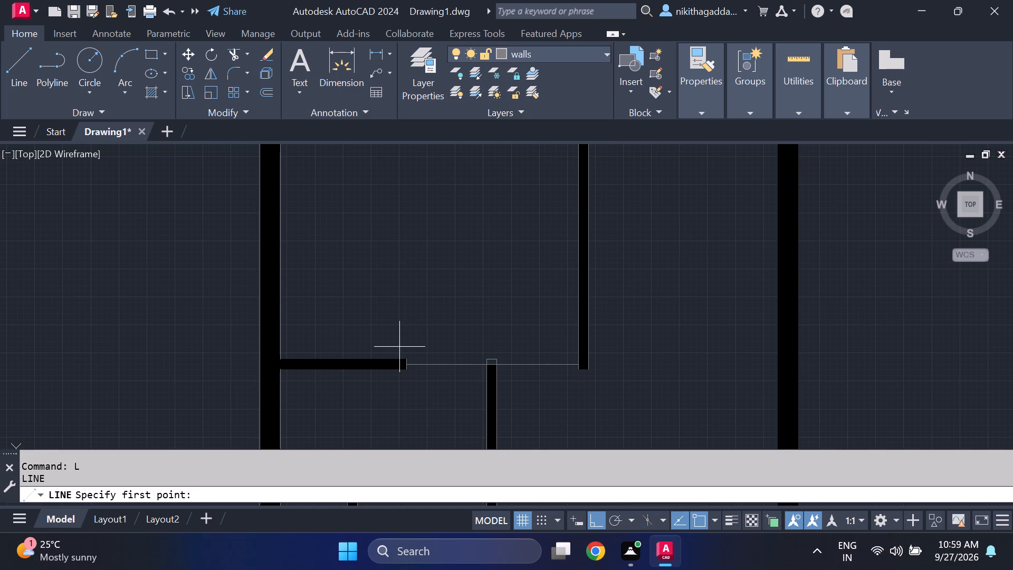
left_click(405, 361)
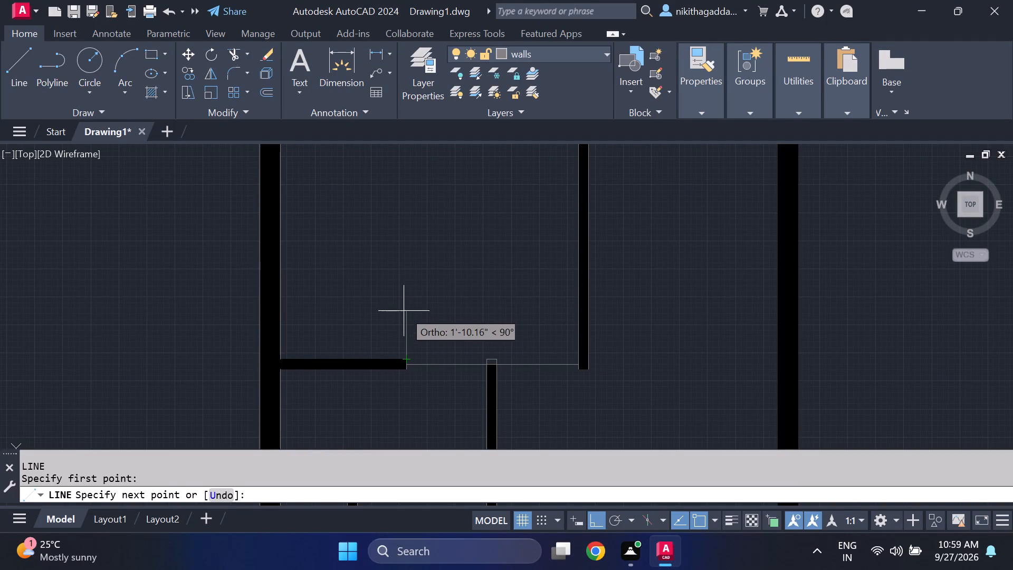
left_click(404, 311)
left_click(280, 310)
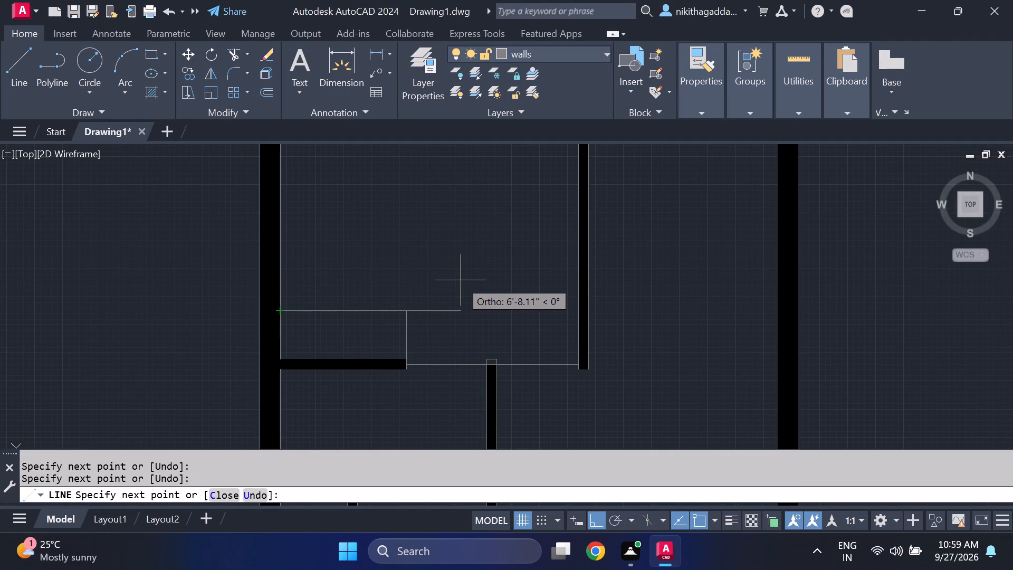
key("Escape")
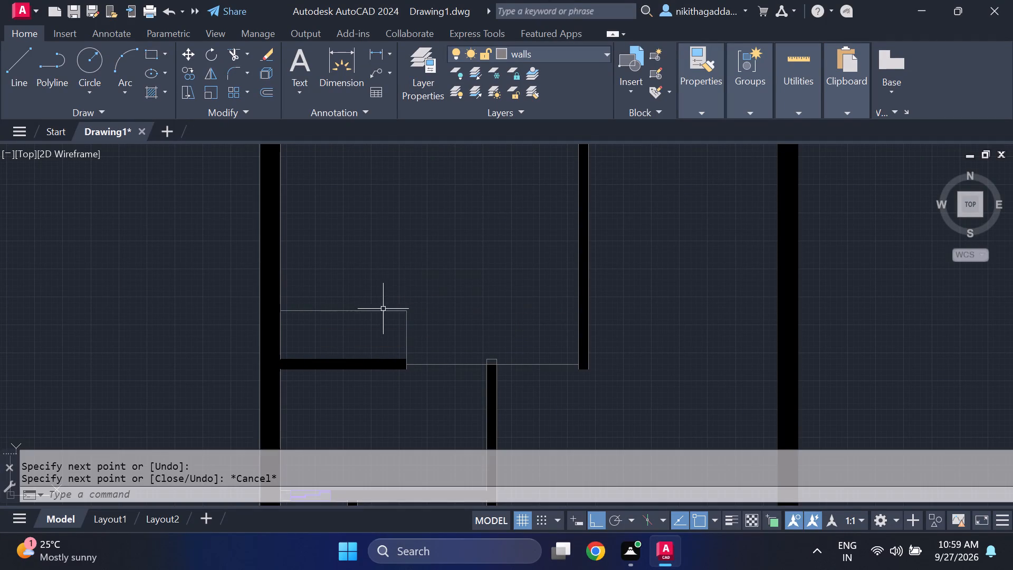
Copy the two outline lines to the matching spot above the short wall in the east plan's northwest room.
left_click_drag(421, 271, 416, 276)
left_click(328, 331)
type("CO")
key("Return")
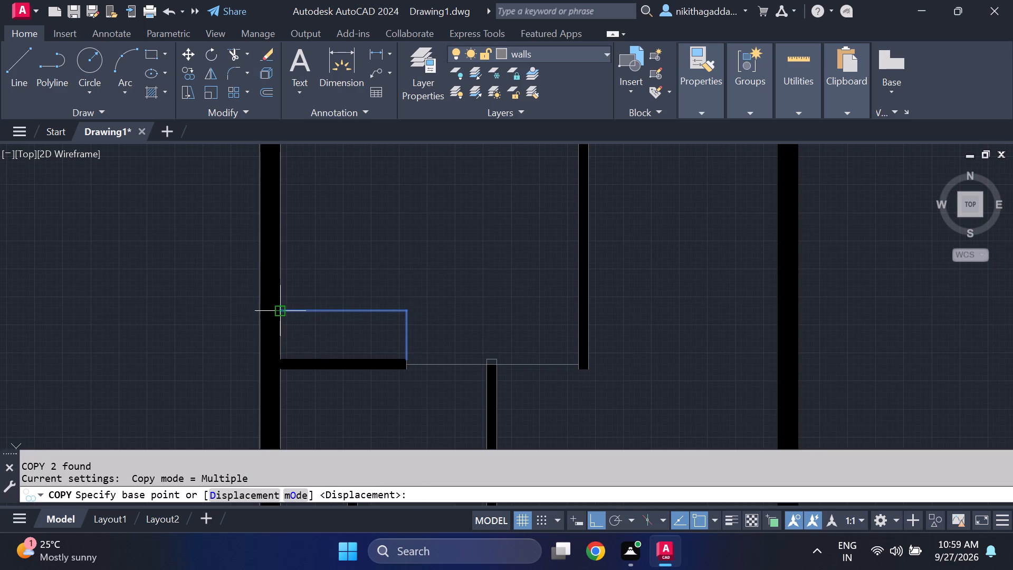
left_click(279, 315)
scroll(763, 283, "down", 1)
middle_click_drag(770, 288, 301, 277)
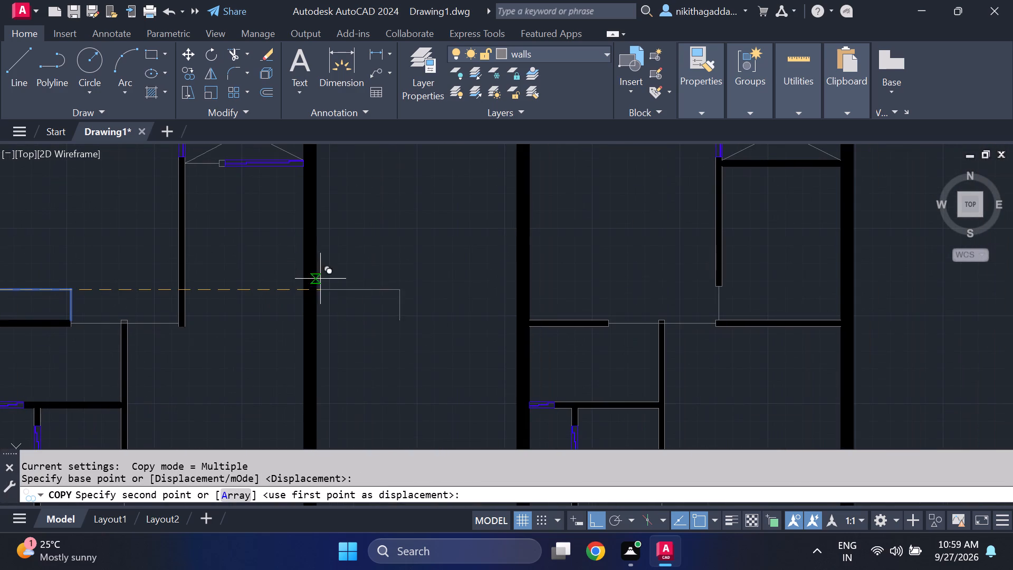
scroll(528, 264, "up", 2)
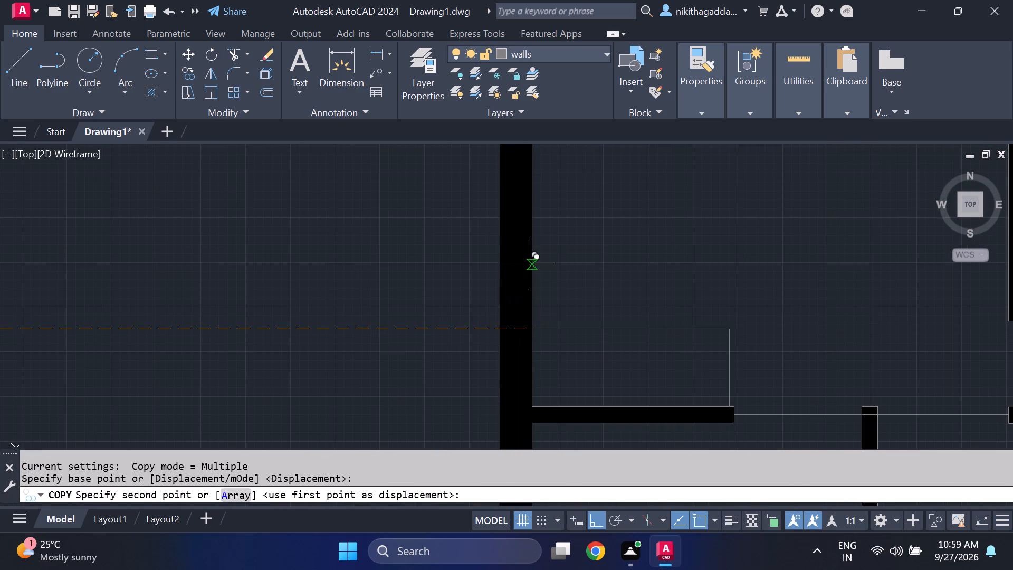
left_click(531, 331)
scroll(715, 261, "down", 3)
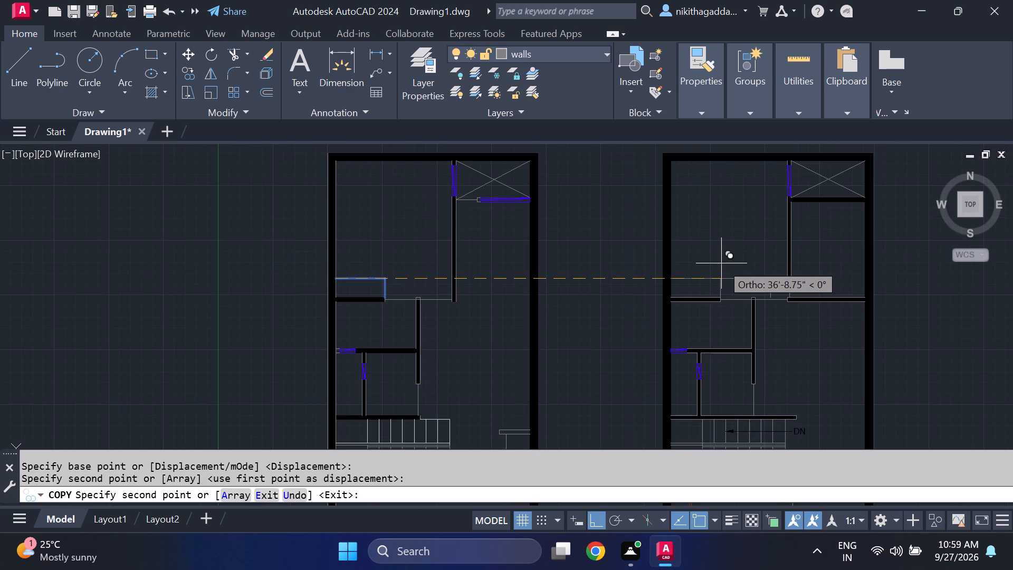
key("Escape")
In the east plan's room south of the crossed shaft, draw a line about 5'-1" east from the partition, continuing south to the room's south wall.
scroll(721, 264, "down", 3)
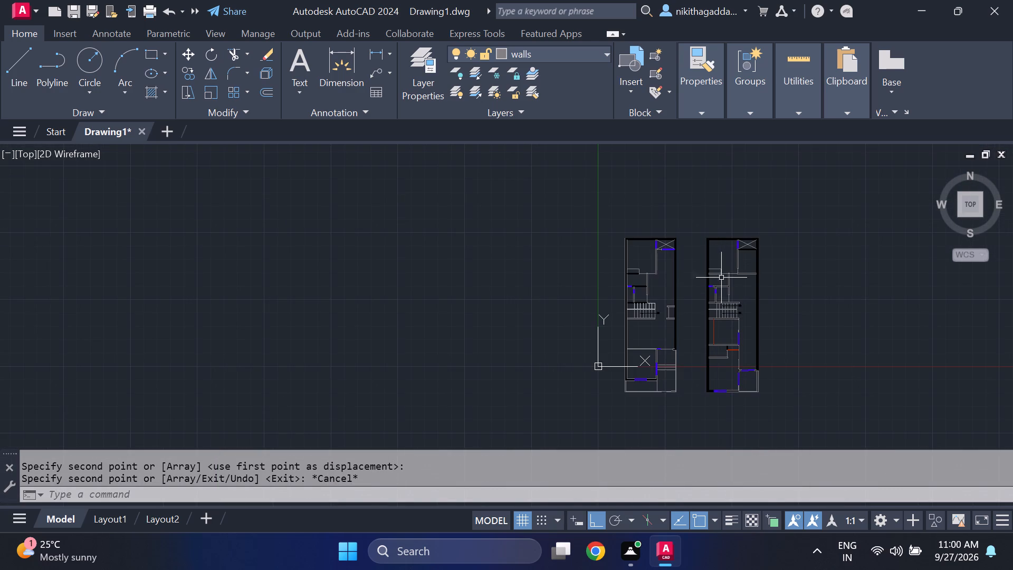
scroll(739, 307, "up", 1)
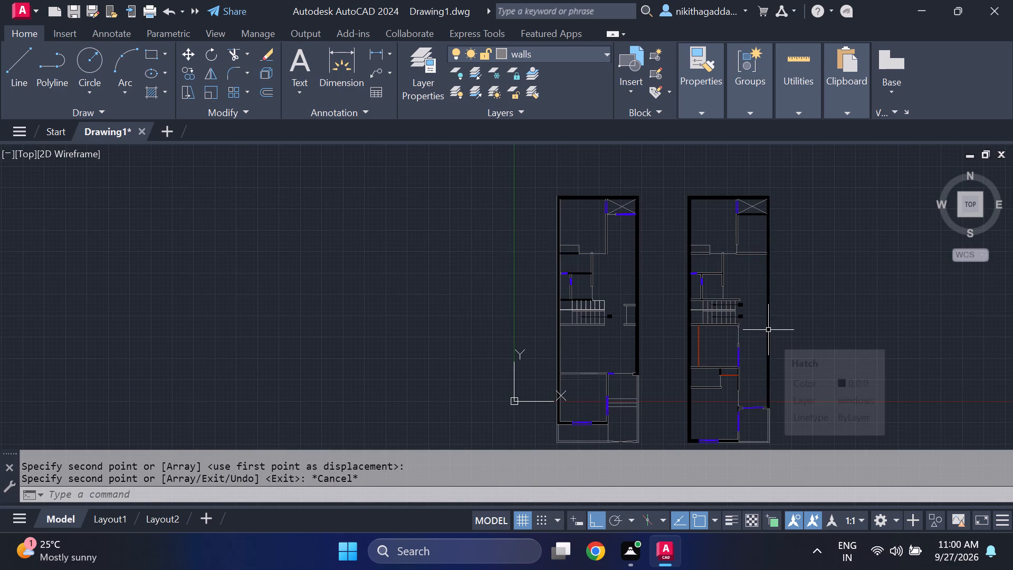
scroll(760, 250, "up", 2)
middle_click_drag(697, 218, 660, 276)
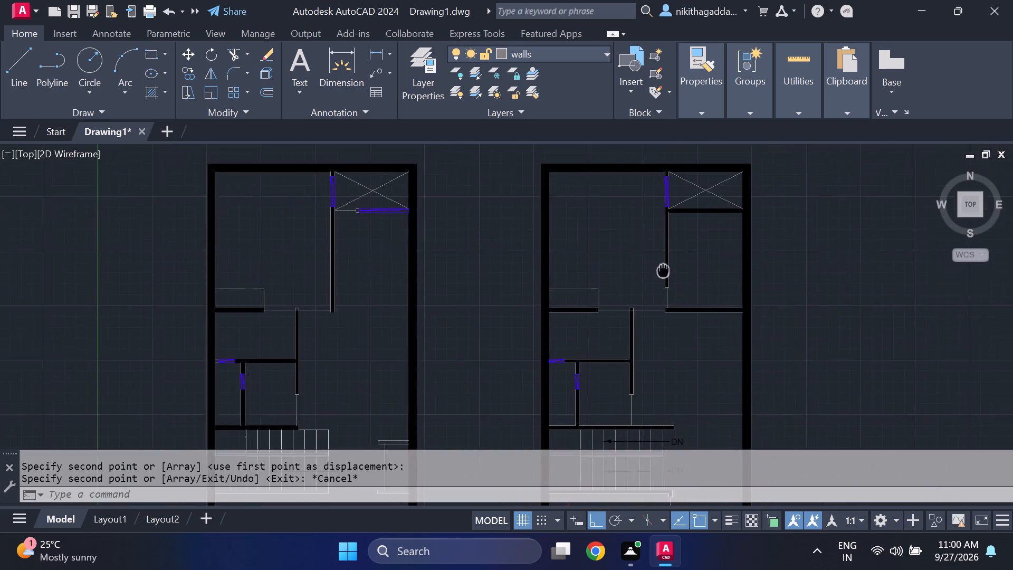
middle_click_drag(660, 276, 643, 303)
middle_click_drag(641, 307, 638, 312)
scroll(679, 270, "up", 1)
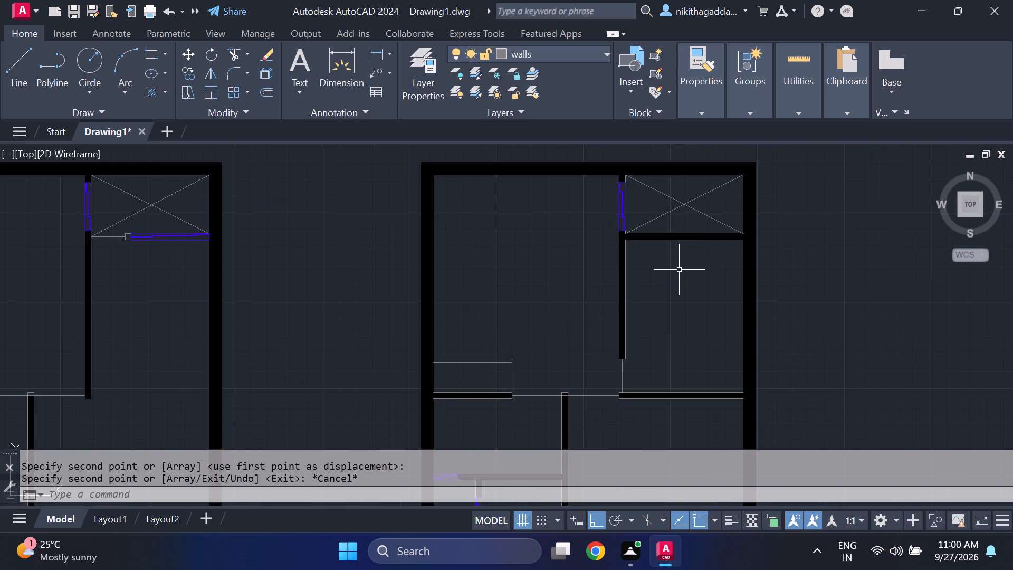
key("l")
key("Return")
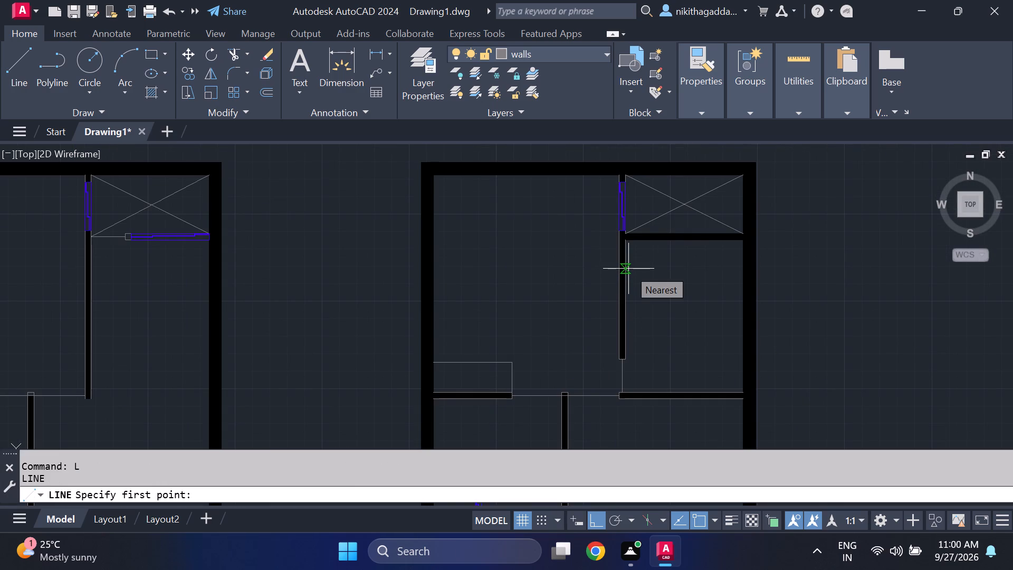
left_click(627, 274)
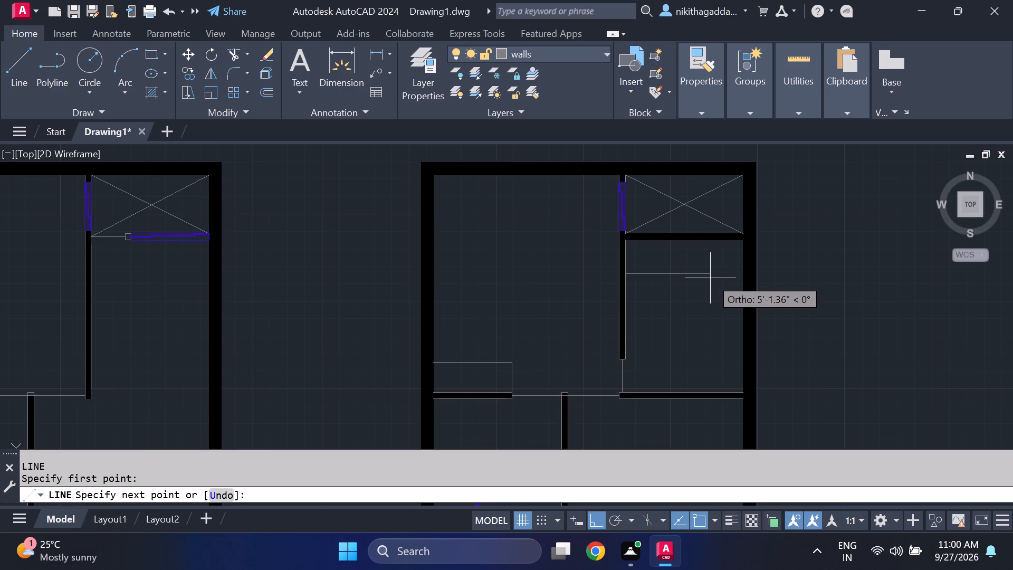
left_click(710, 278)
left_click(710, 392)
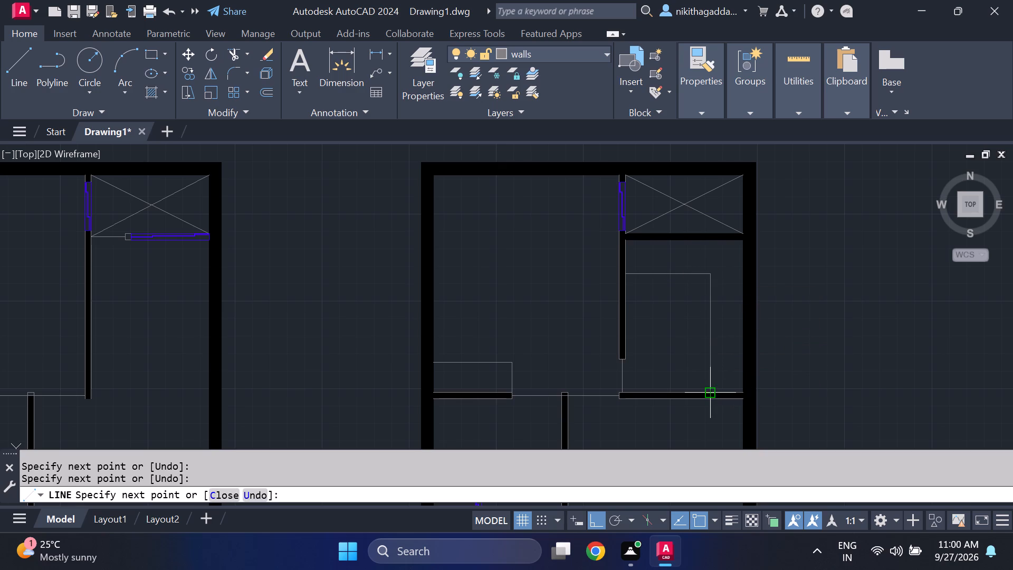
key("Escape")
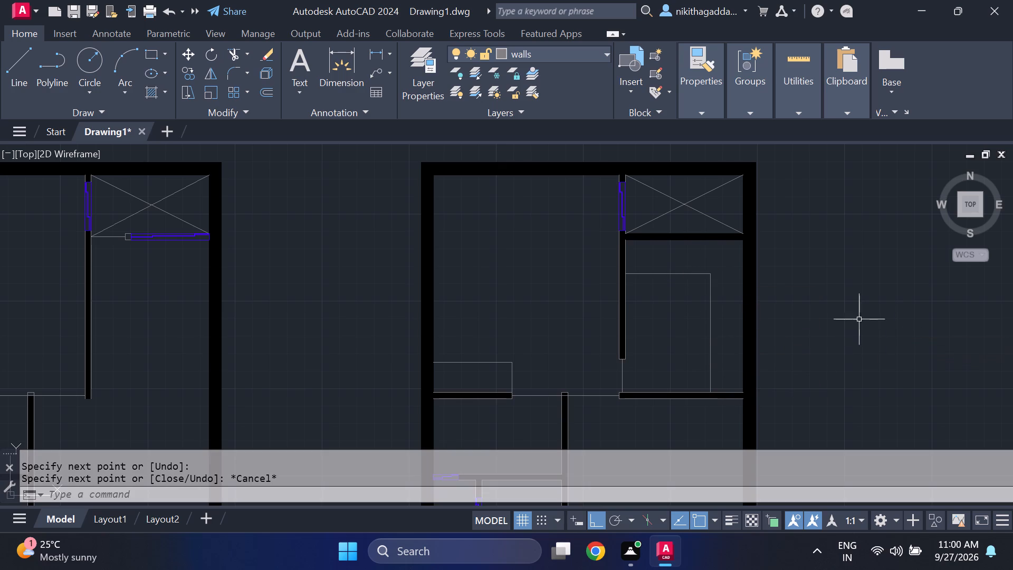
Examine both floor plans, checking the overall layout and the rooms south of the staircases.
scroll(796, 318, "down", 4)
middle_click_drag(804, 411, 690, 328)
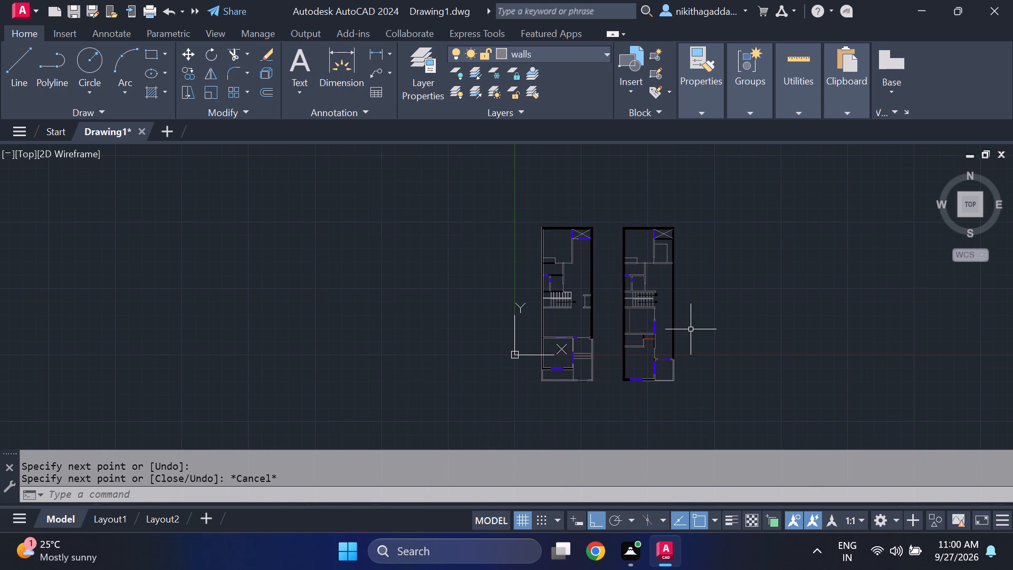
scroll(678, 334, "up", 2)
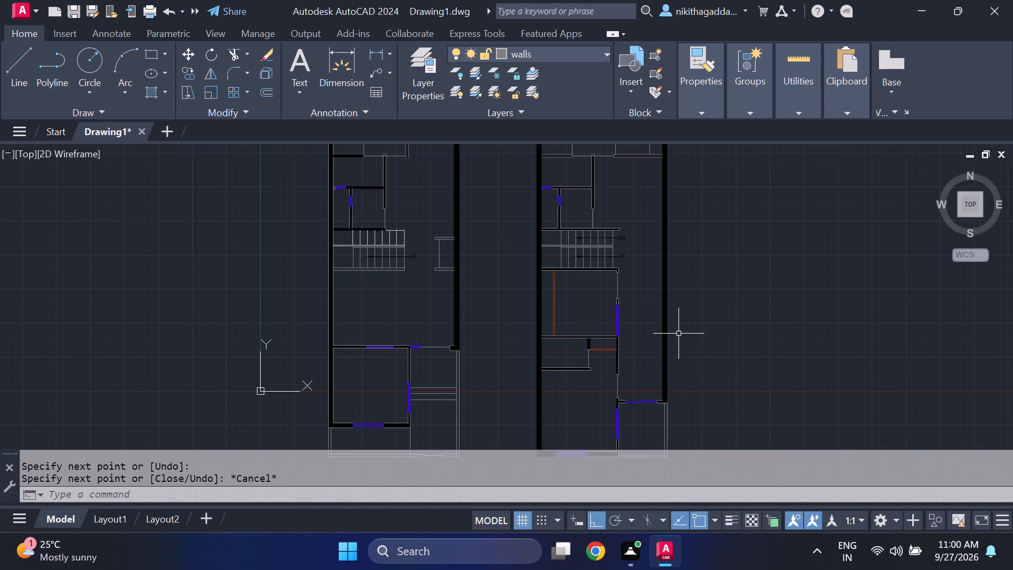
scroll(678, 334, "down", 2)
middle_click_drag(647, 349, 642, 294)
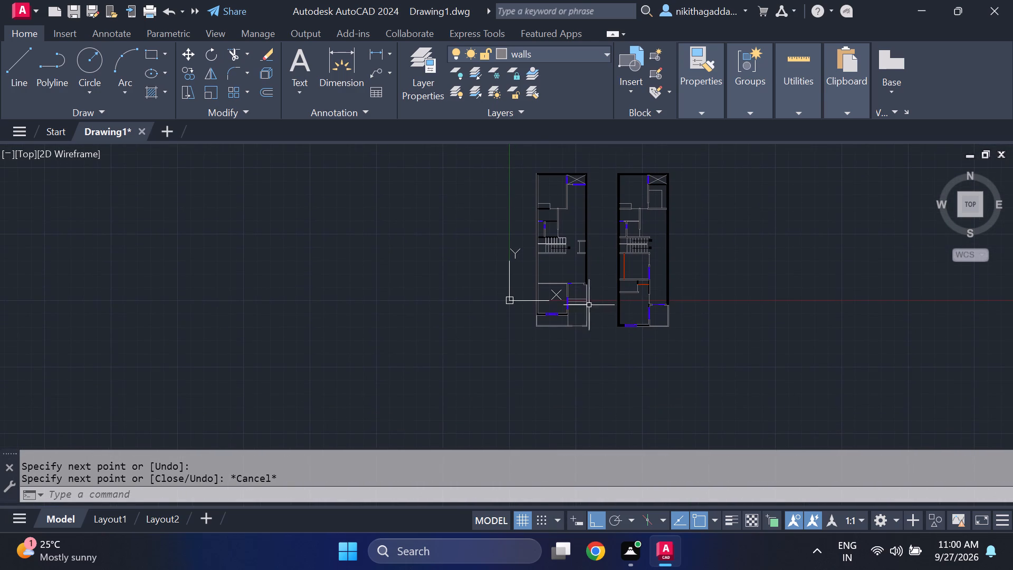
scroll(578, 312, "up", 1)
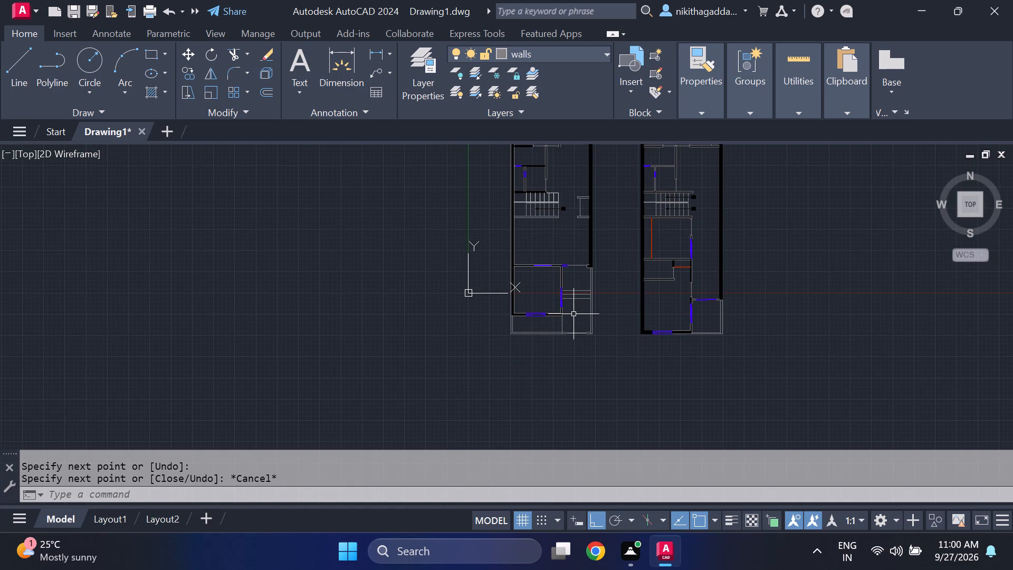
scroll(563, 222, "up", 2)
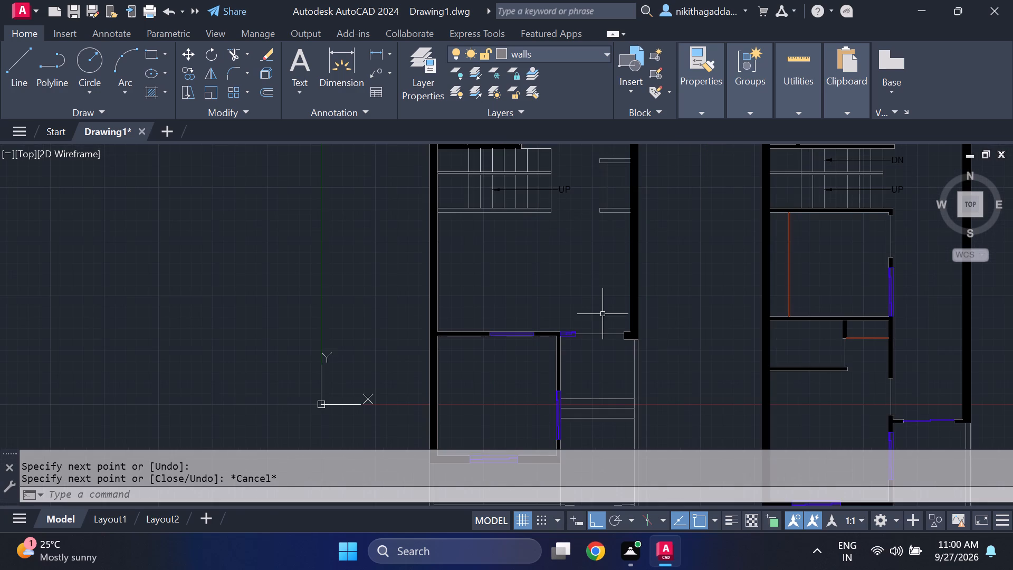
scroll(579, 264, "down", 1)
Copy the UP arrow with its label from the west plan's staircase to the empty area west of the plan.
scroll(551, 195, "up", 1)
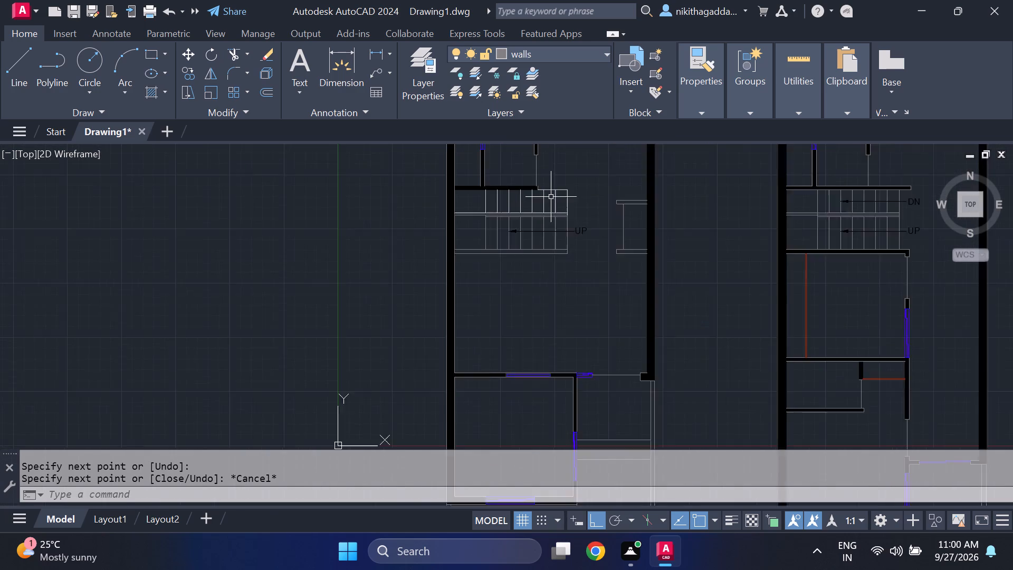
scroll(550, 203, "up", 1)
scroll(533, 250, "up", 2)
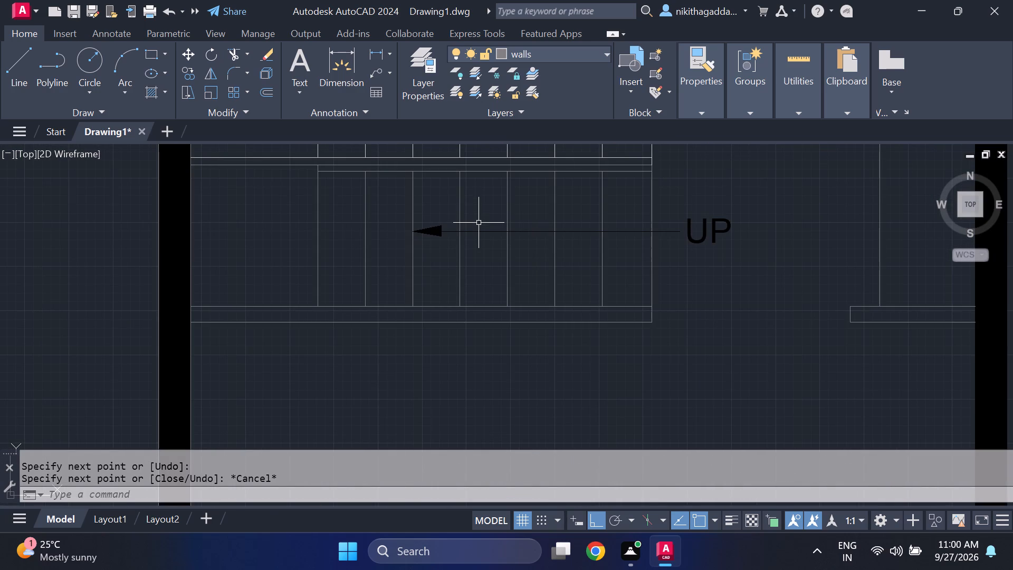
left_click(479, 223)
left_click(477, 249)
scroll(434, 225, "up", 3)
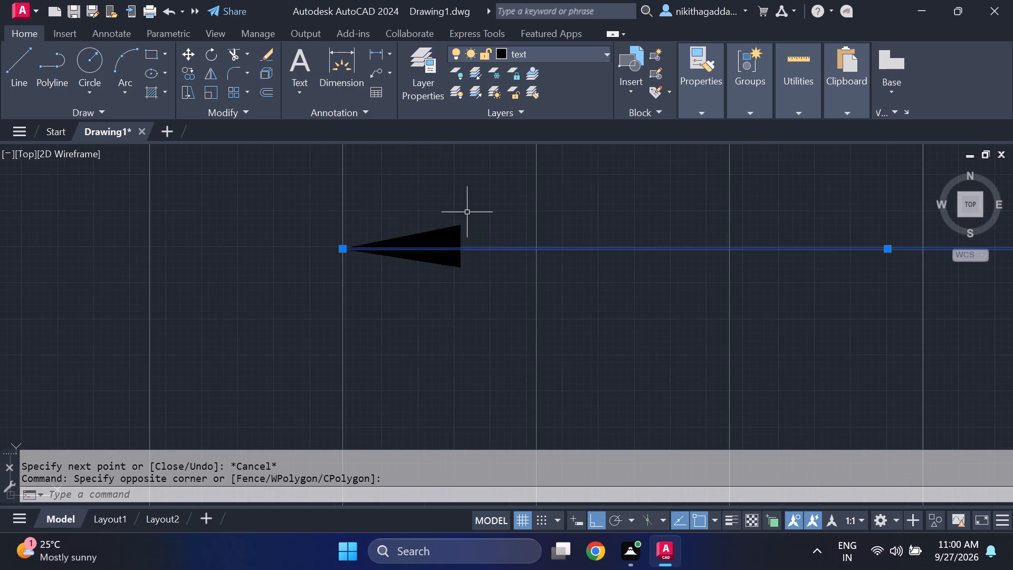
left_click(475, 206)
left_click(395, 296)
scroll(412, 283, "down", 3)
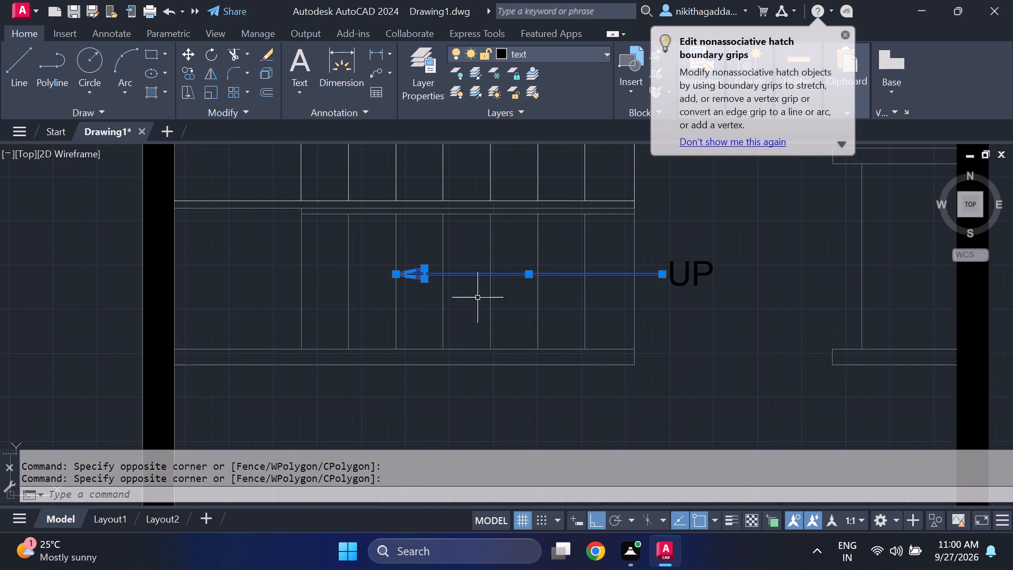
left_click(724, 245)
left_click(652, 307)
scroll(677, 294, "down", 4)
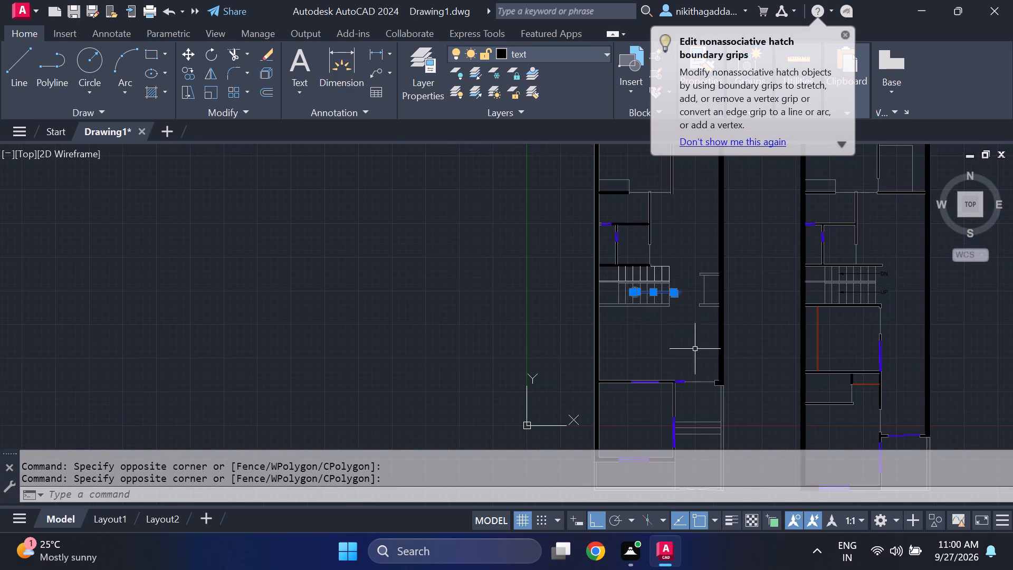
middle_click_drag(692, 367, 622, 291)
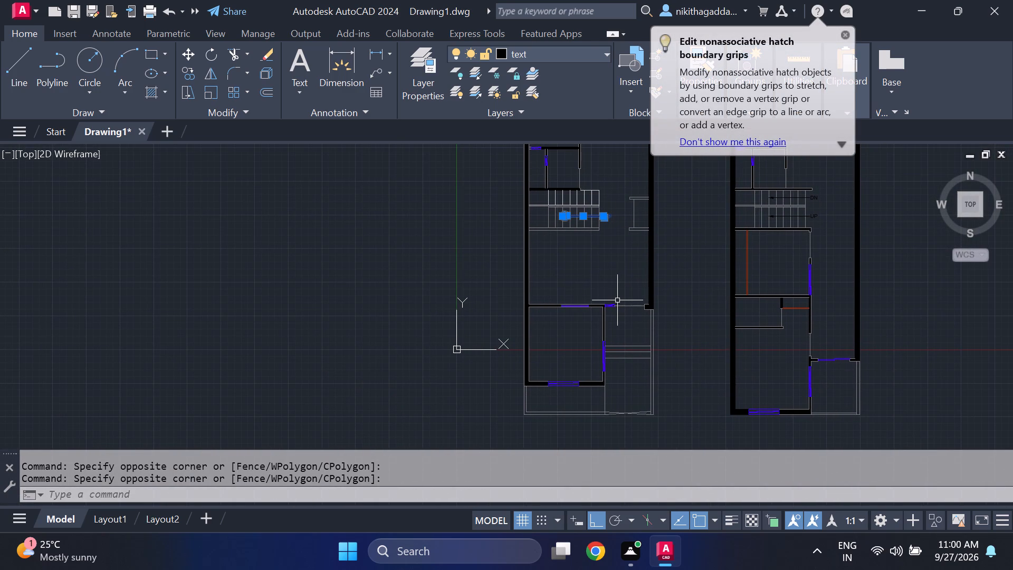
type("CO")
key("Return")
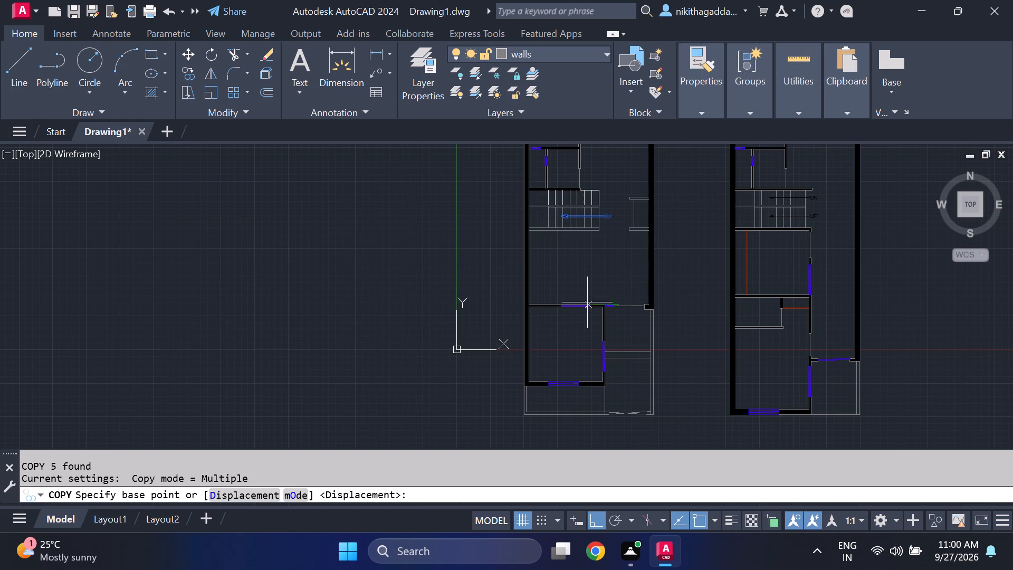
scroll(613, 222, "up", 3)
left_click(421, 203)
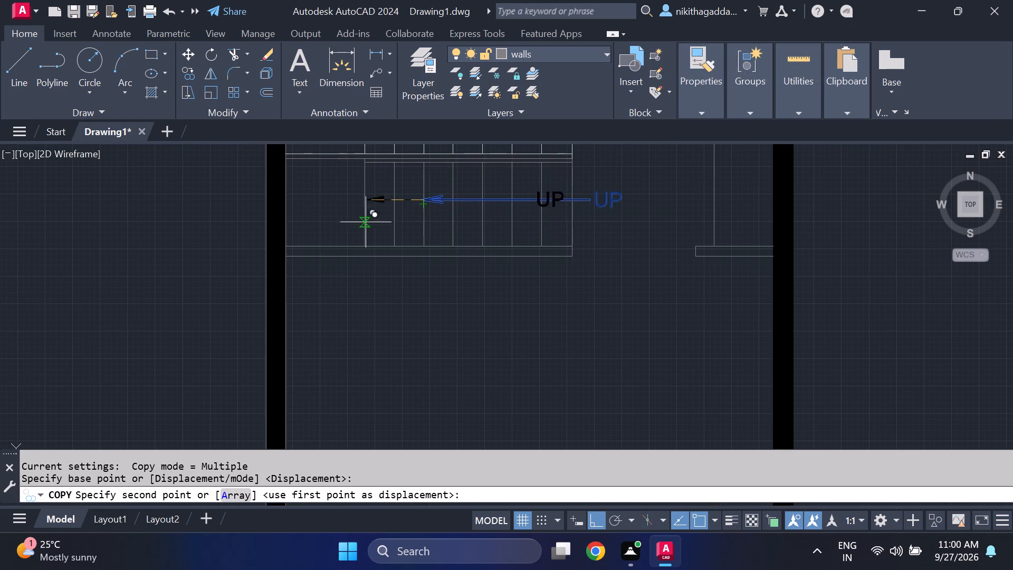
left_click(22, 346)
key("Escape")
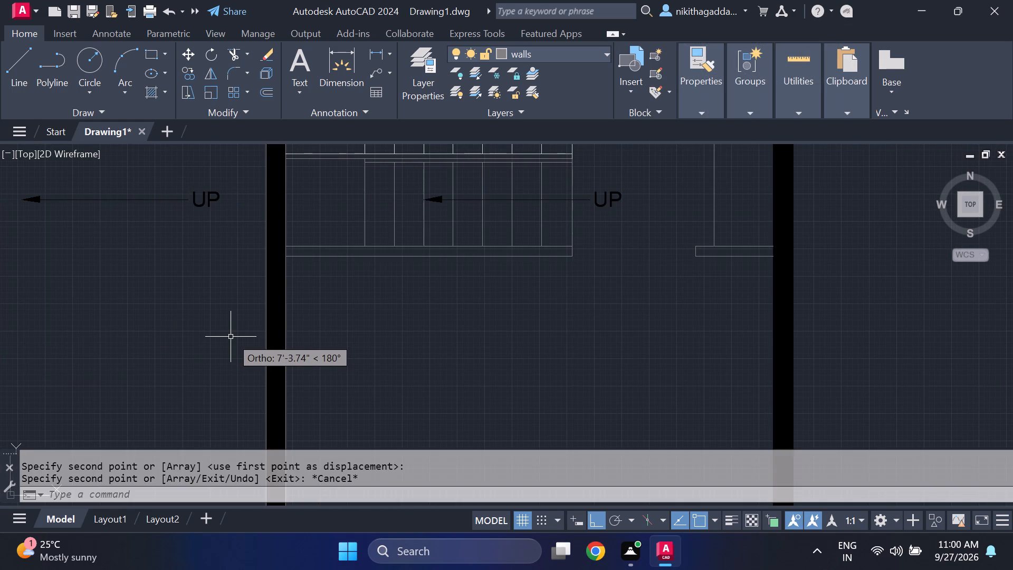
Rotate the copied arrow and label 270° about the arrowhead tip so that the arrow points north.
left_click(215, 165)
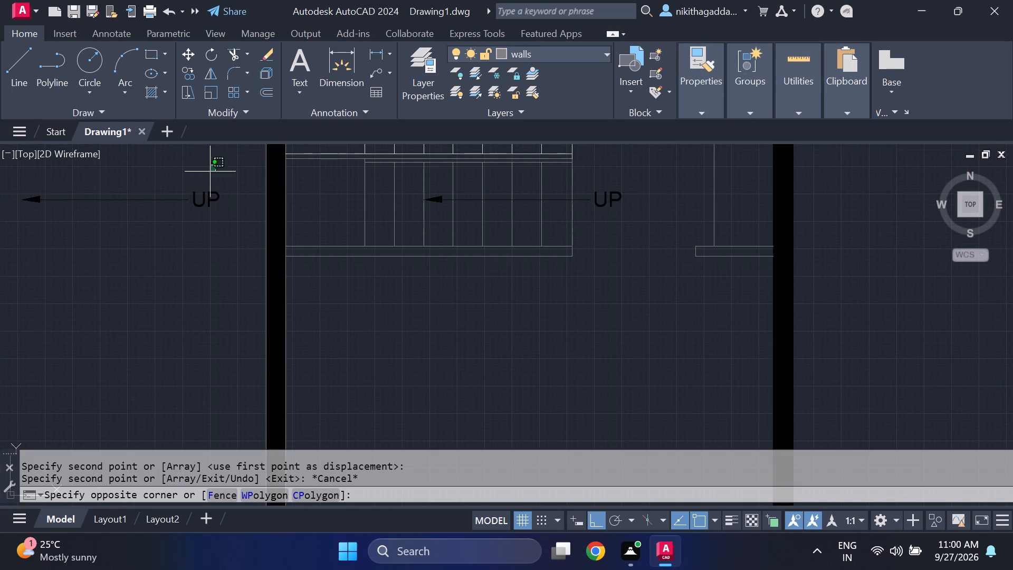
left_click(0, 305)
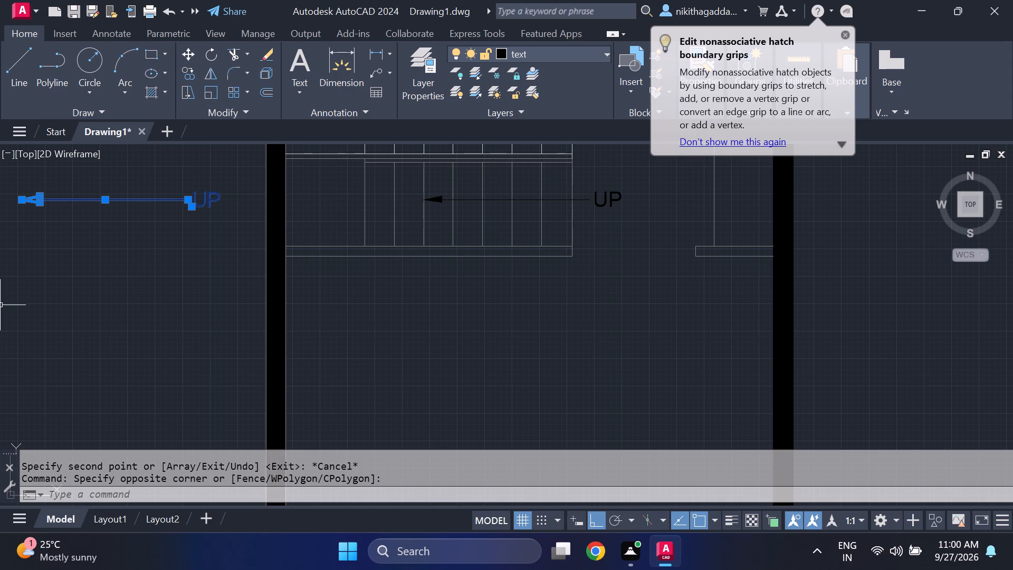
type("RO")
key("Return")
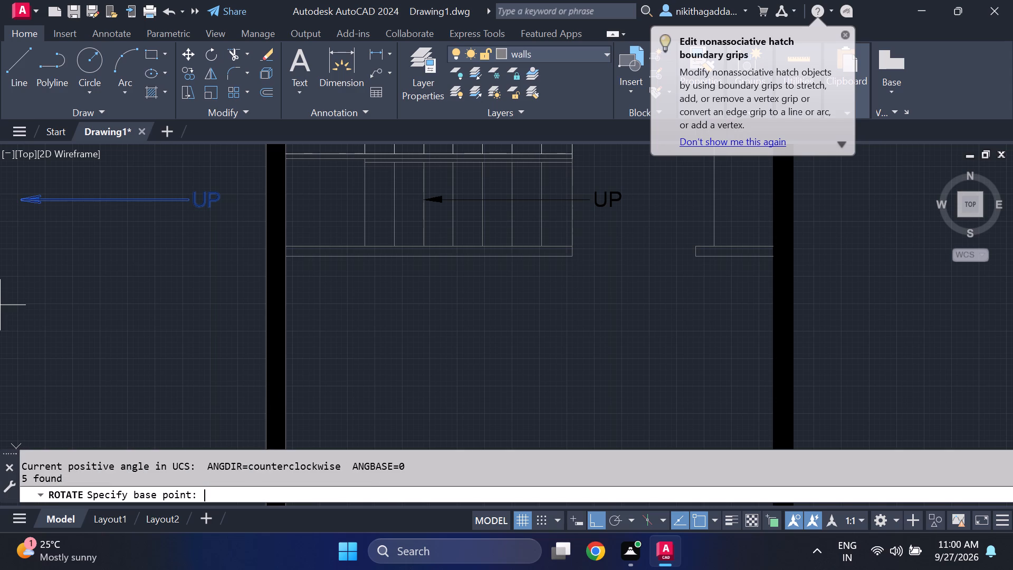
left_click(16, 196)
middle_click_drag(161, 201, 216, 360)
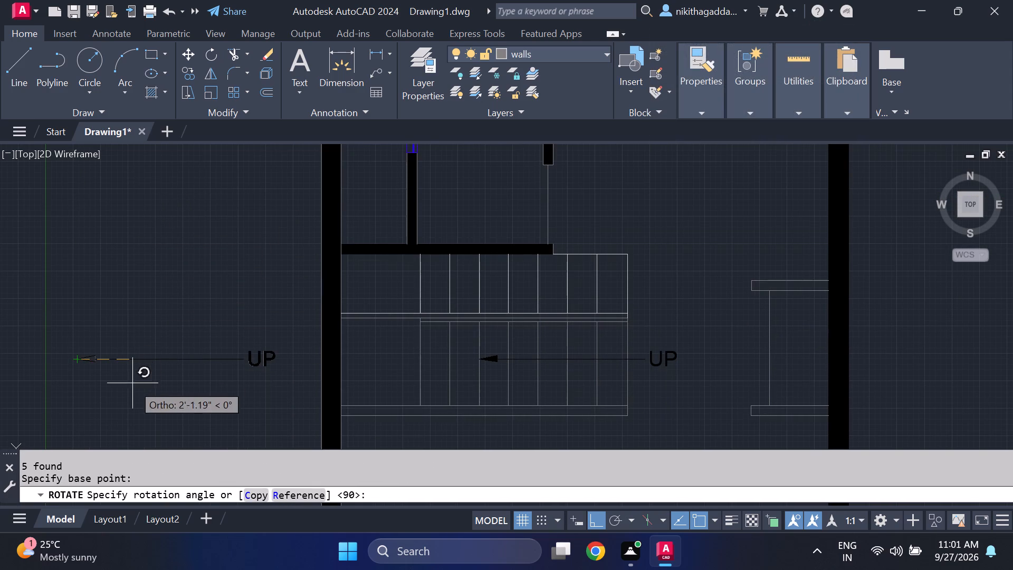
middle_click_drag(137, 393, 208, 181)
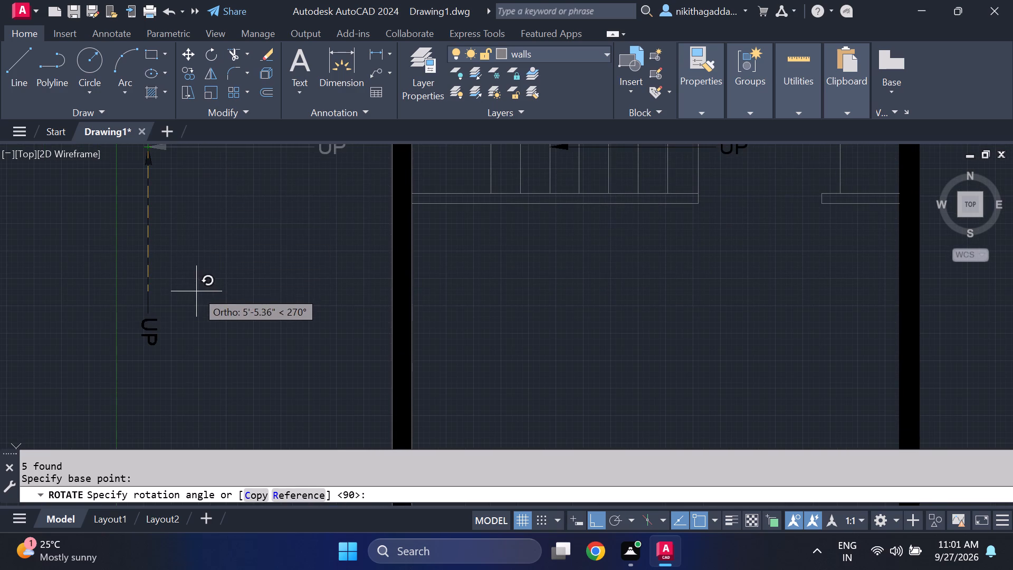
left_click(249, 274)
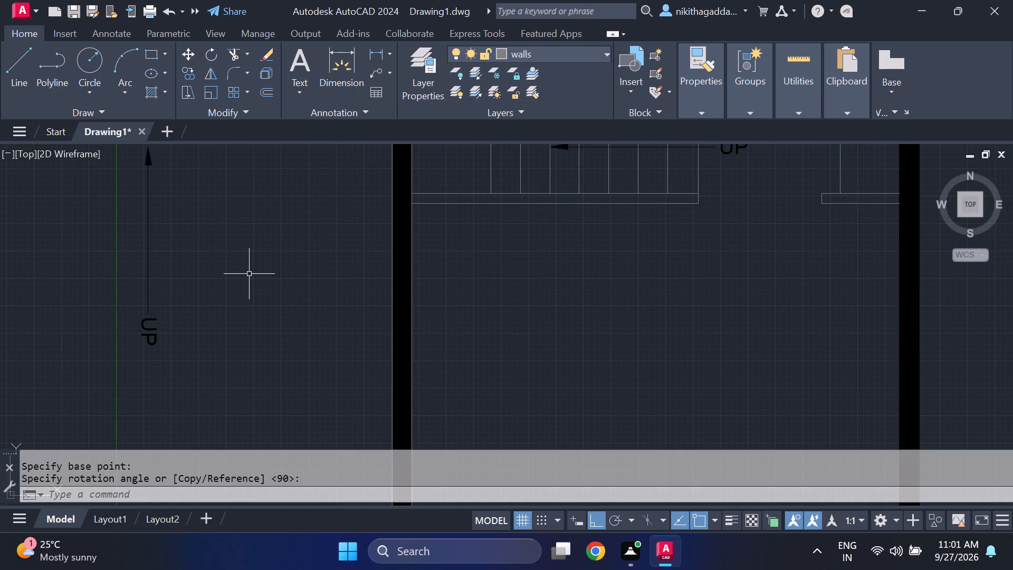
Rotate the copied arrow's UP text 90° about its insertion point so that it reads horizontally.
middle_click_drag(250, 286, 251, 297)
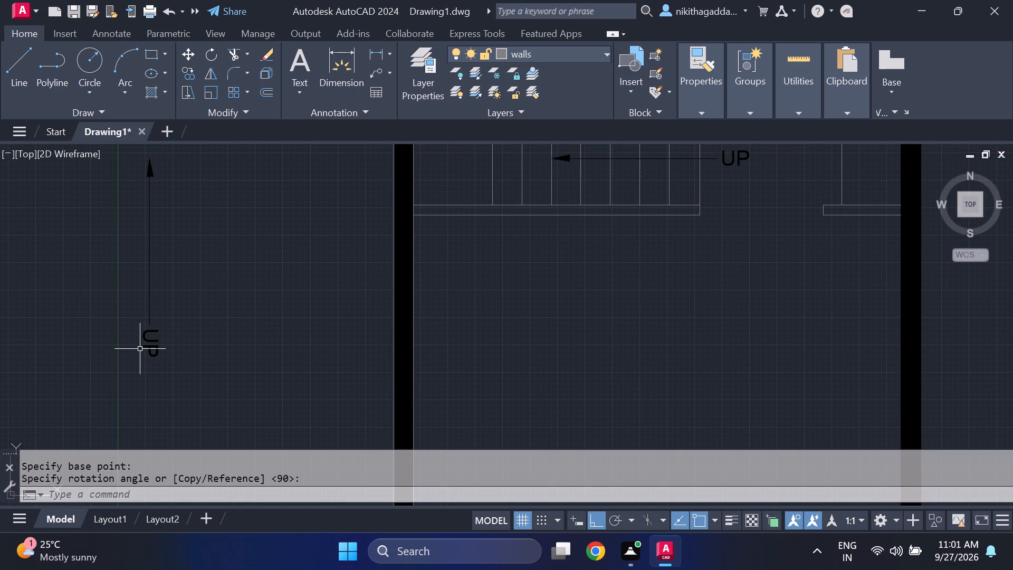
scroll(138, 350, "up", 1)
left_click(206, 316)
left_click(123, 364)
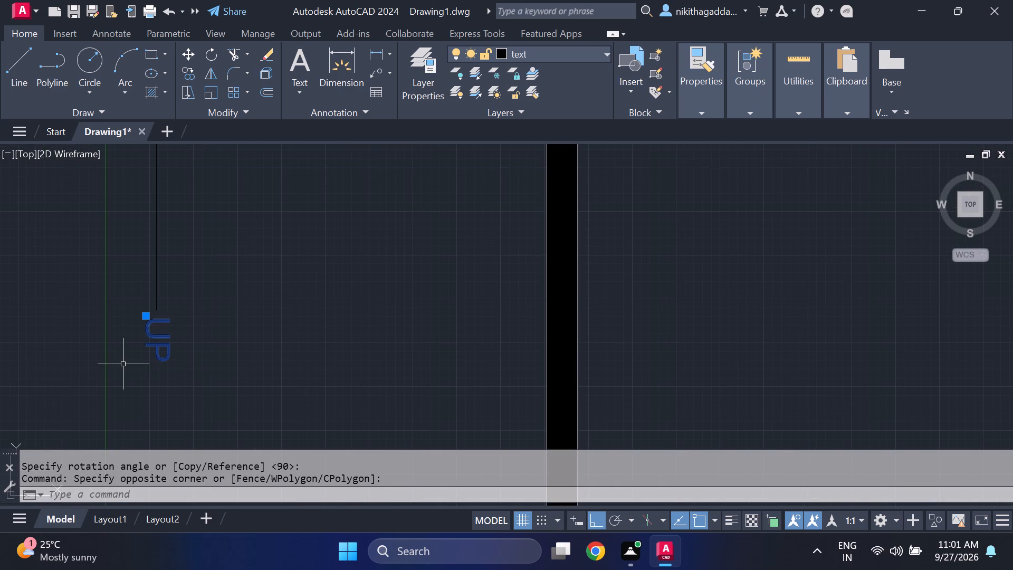
type("RO")
key("Return")
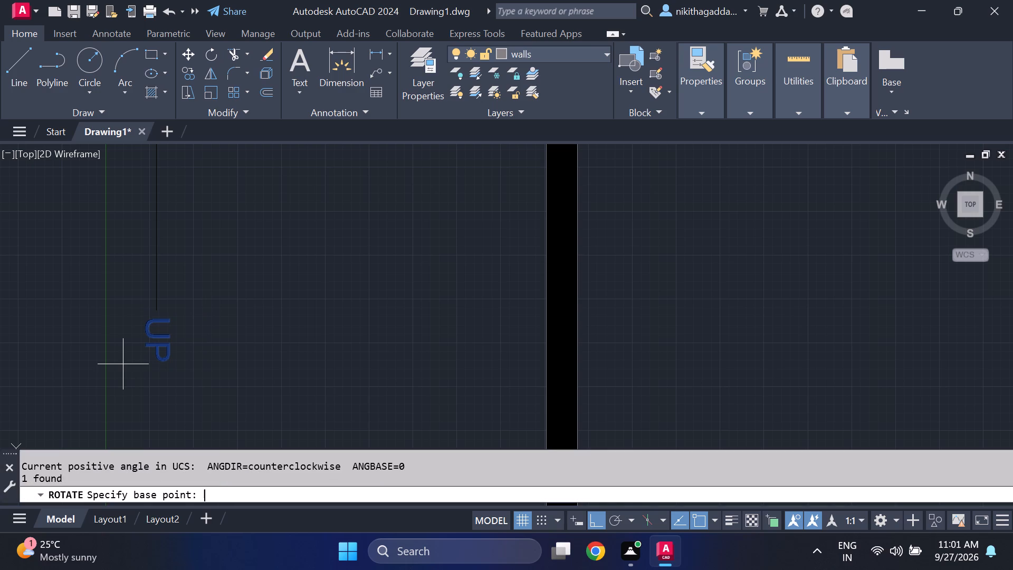
left_click(142, 336)
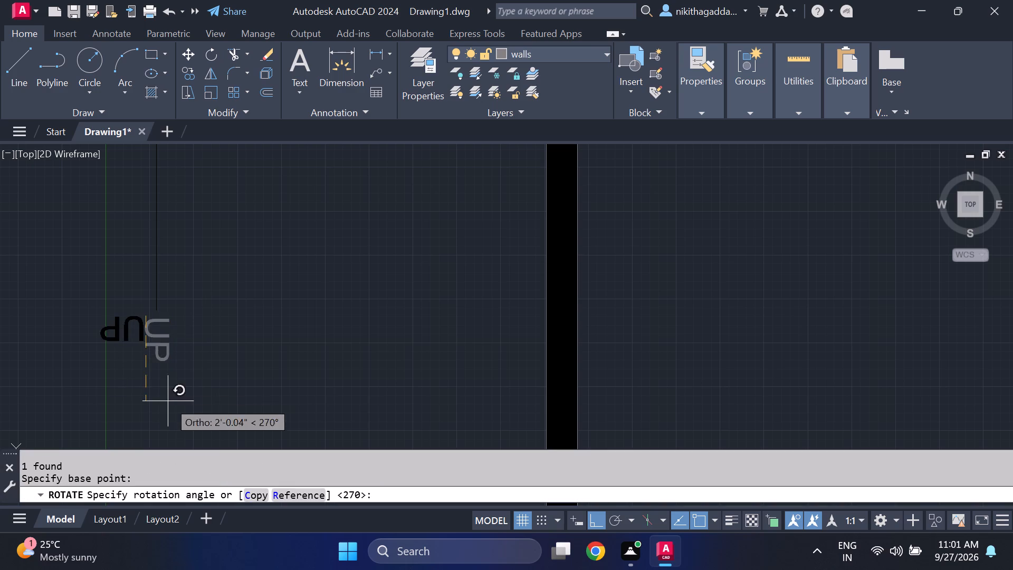
left_click(193, 233)
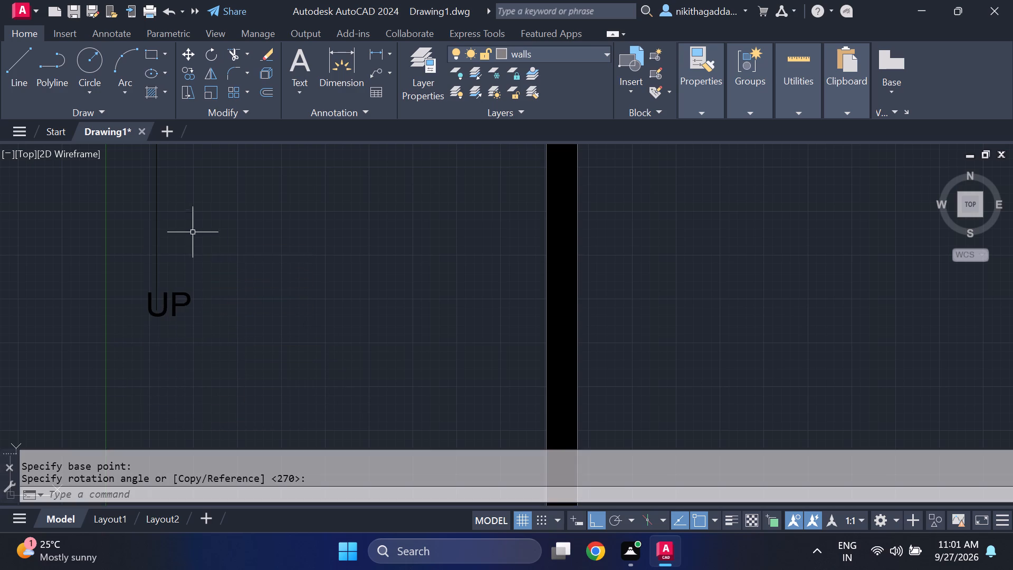
Make text the current layer and draw a short horizontal cutting line across the middle of the north-pointing arrow's shaft.
middle_click_drag(197, 242, 235, 335)
scroll(237, 335, "down", 2)
scroll(224, 335, "up", 1)
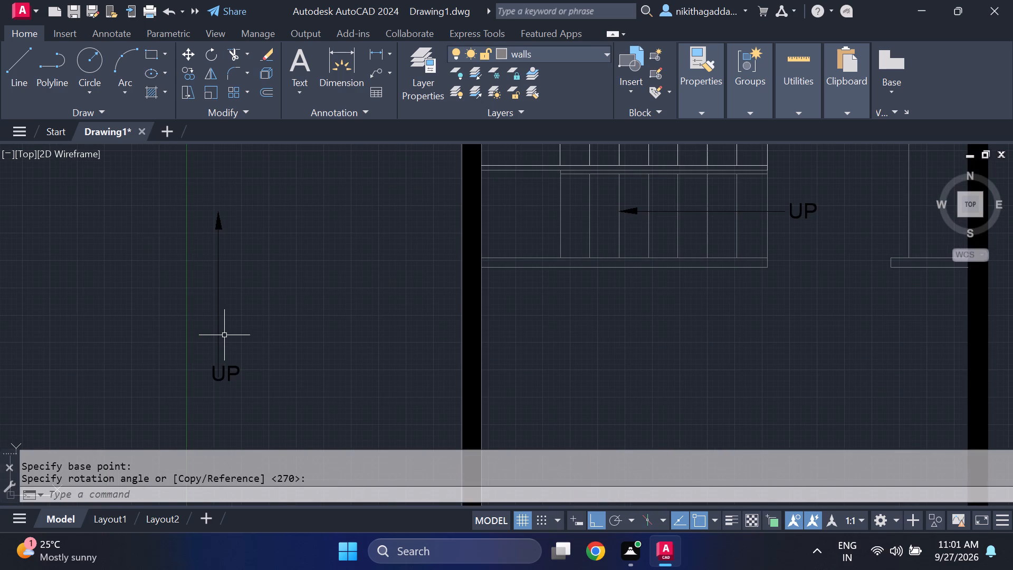
scroll(220, 326, "up", 1)
left_click(585, 59)
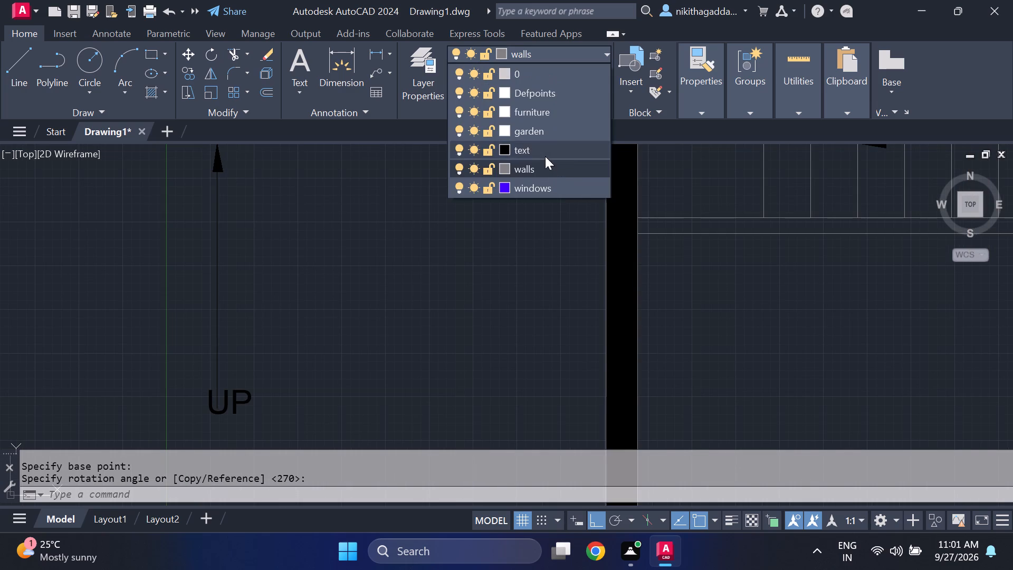
left_click(545, 156)
key("l")
key("Return")
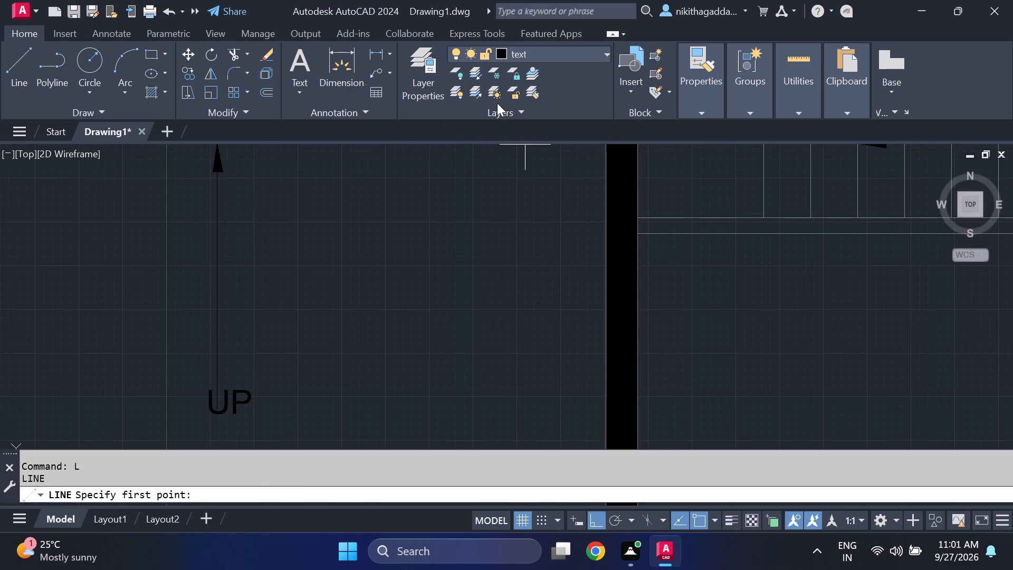
left_click(197, 265)
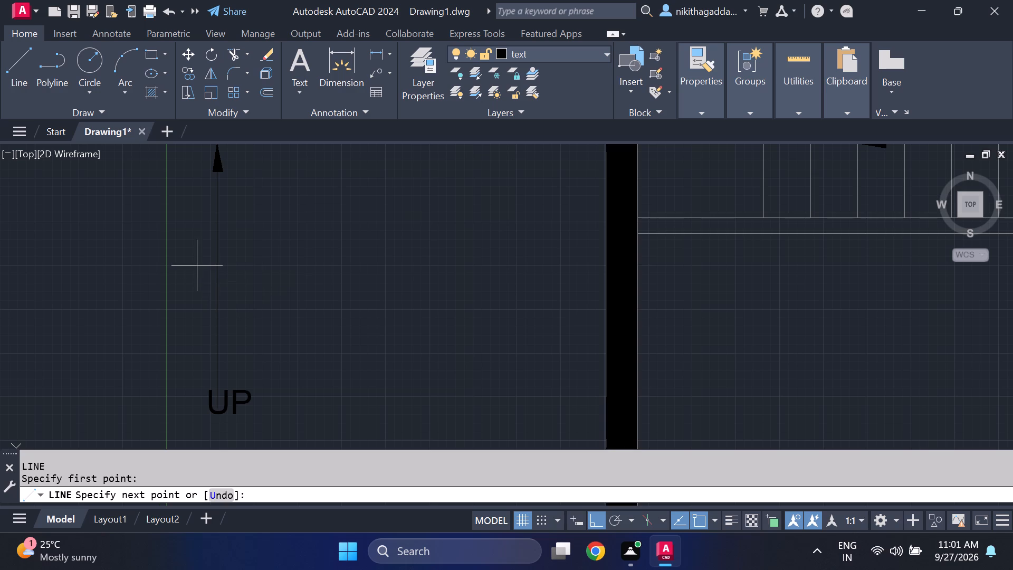
left_click(250, 267)
key("Escape")
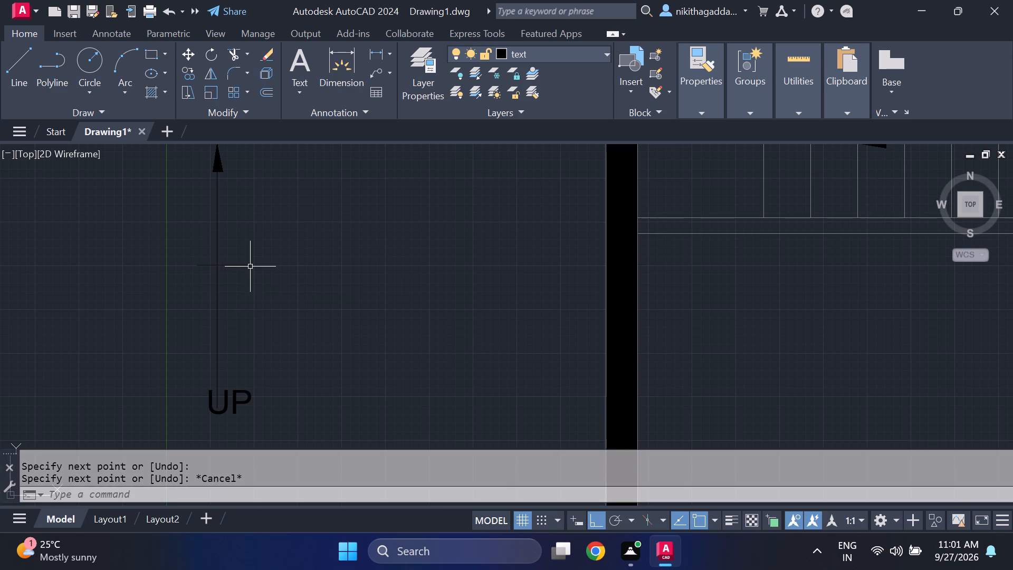
Trim off the arrow's shaft south of the cutting line and remove both remaining pieces of that line.
type("TR")
key("Return")
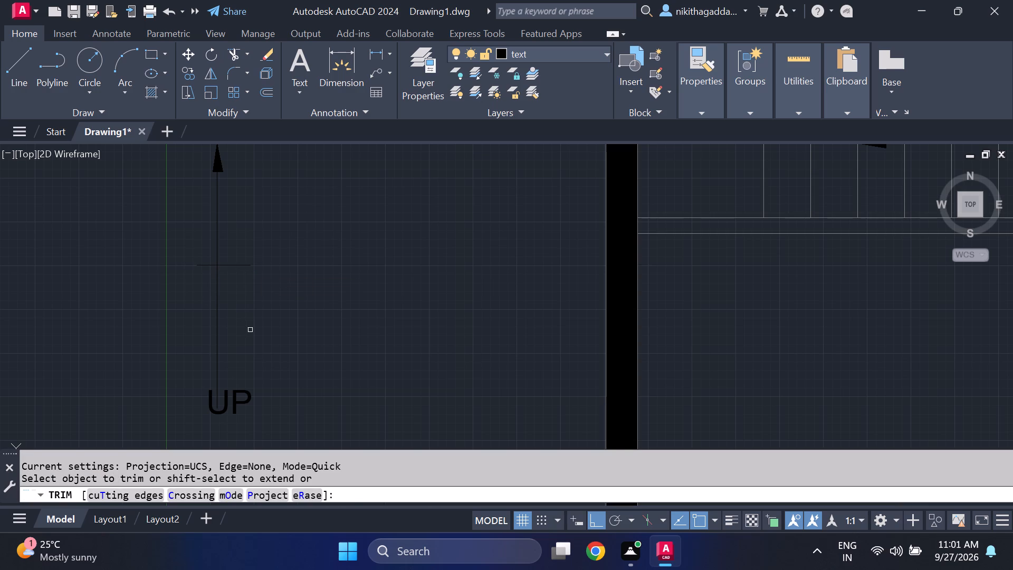
left_click_drag(252, 327, 150, 372)
left_click(205, 269)
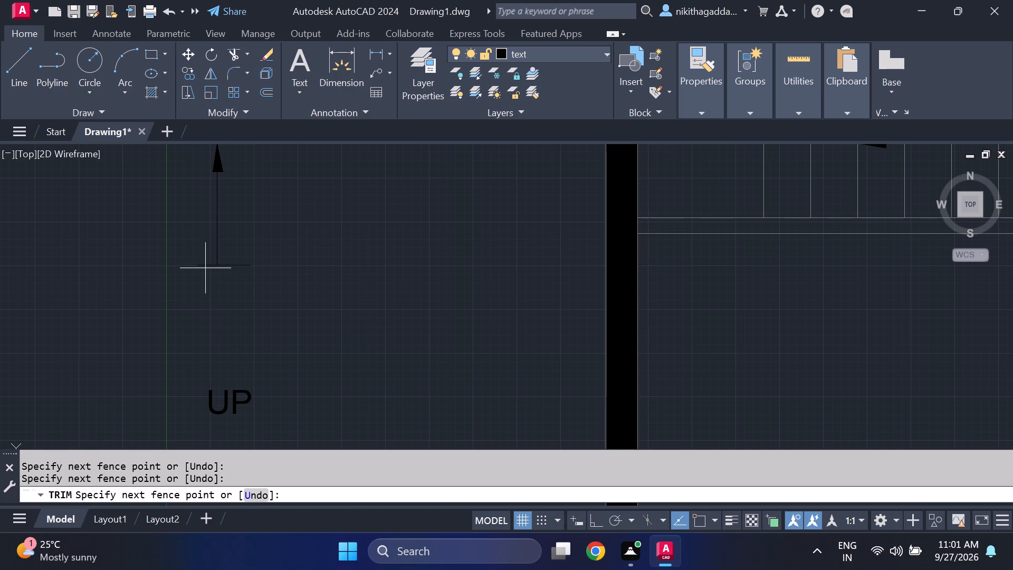
left_click(237, 264)
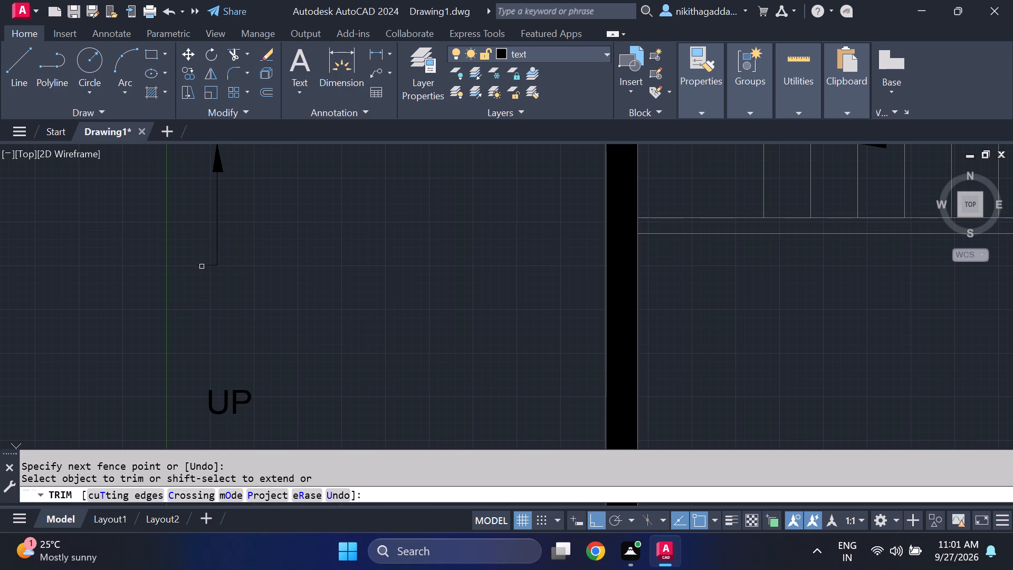
left_click(202, 267)
key("Escape")
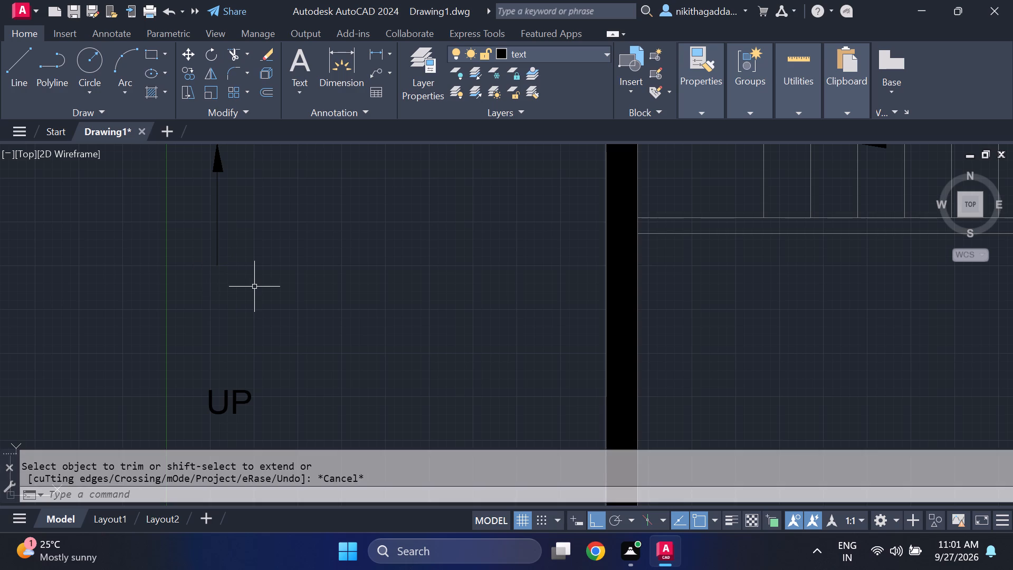
Move the UP label straight north to the shortened arrow's tail.
left_click_drag(291, 358, 264, 395)
left_click(183, 420)
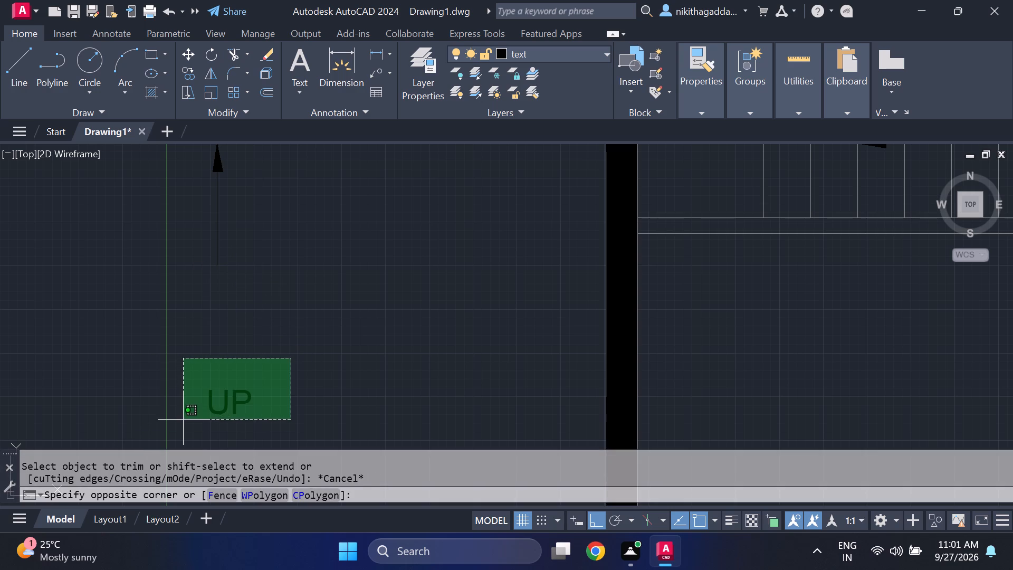
key("m")
key("Return")
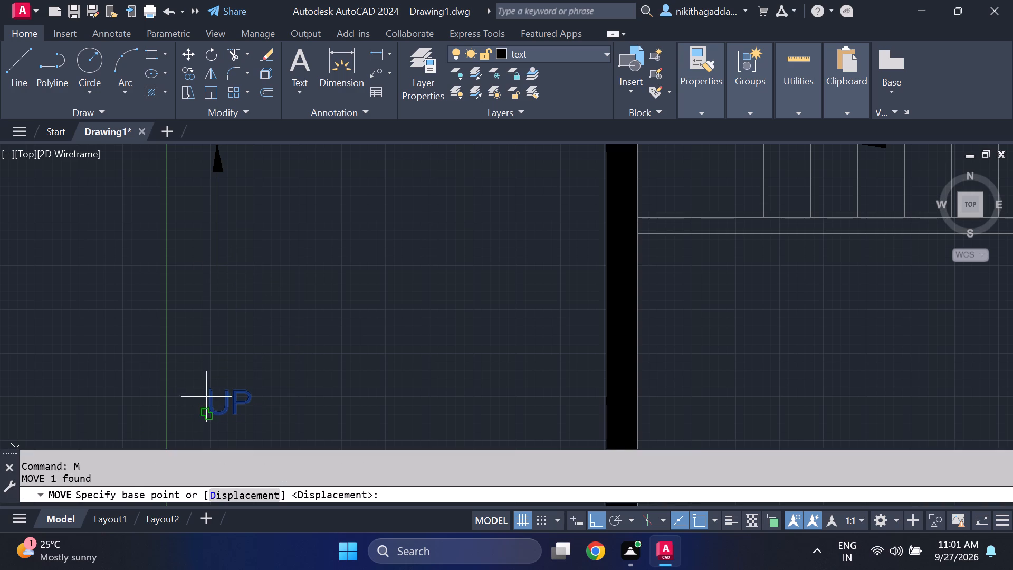
left_click(211, 394)
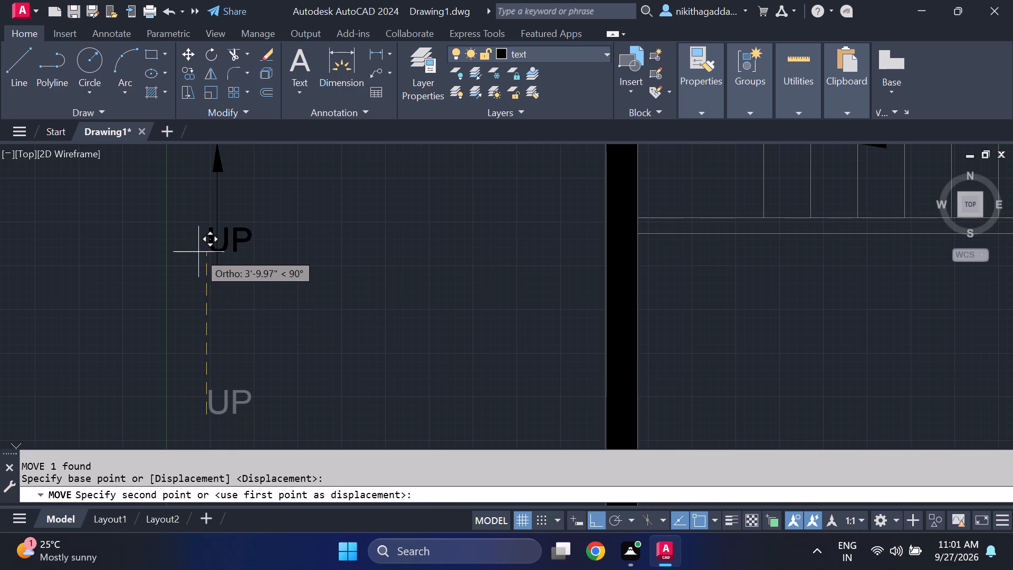
left_click(205, 286)
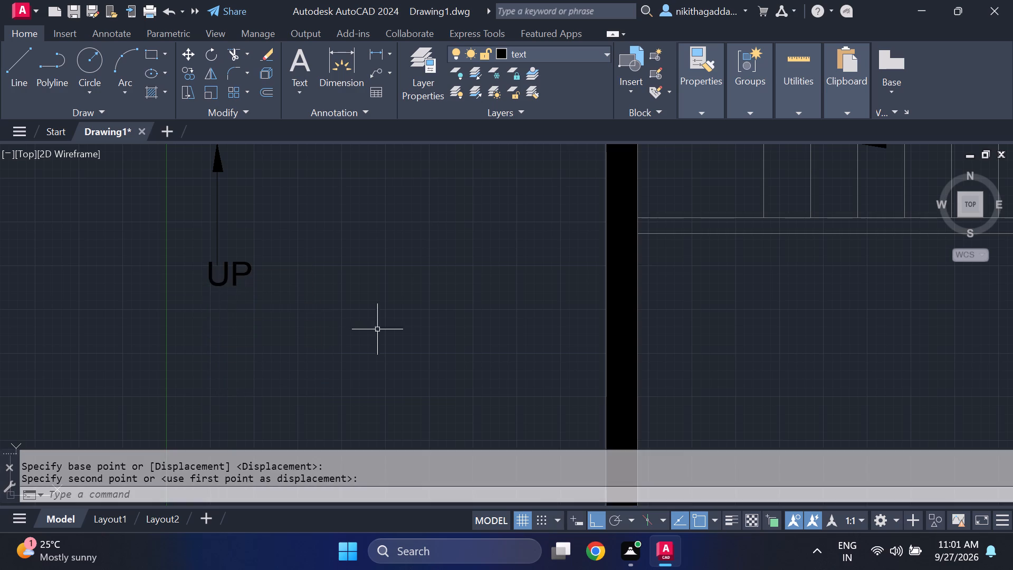
Move the north-pointing arrow with its UP label onto the west plan's entrance steps, placing its tip on the northernmost step line.
scroll(377, 345, "down", 3)
scroll(351, 289, "up", 2)
left_click(353, 286)
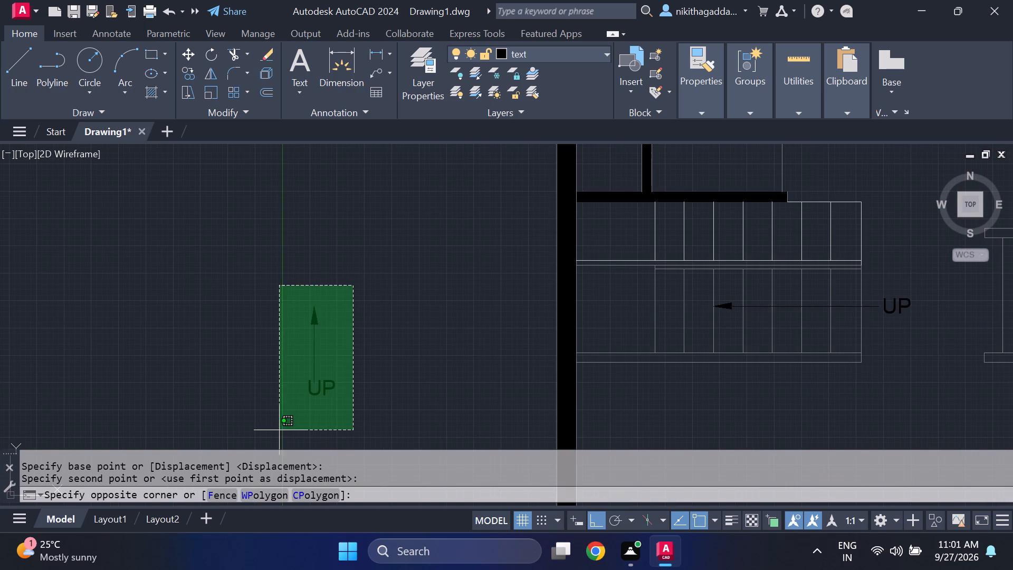
left_click(285, 419)
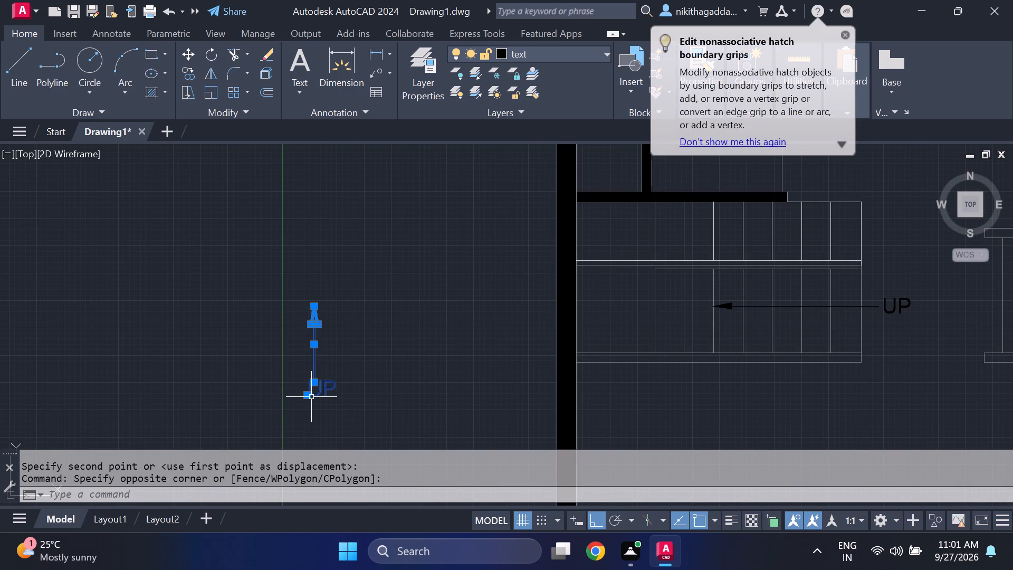
key("m")
key("Return")
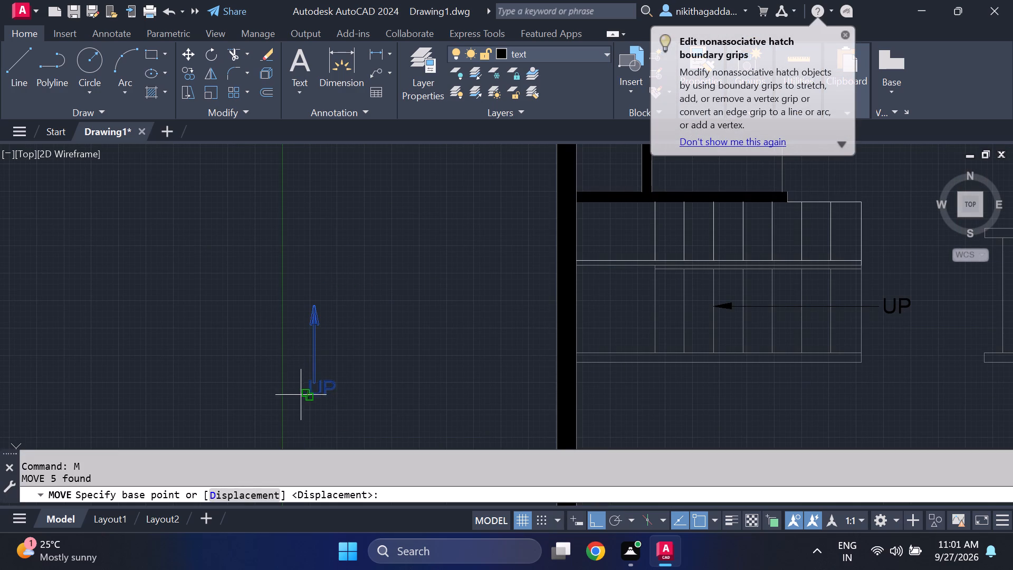
left_click(310, 302)
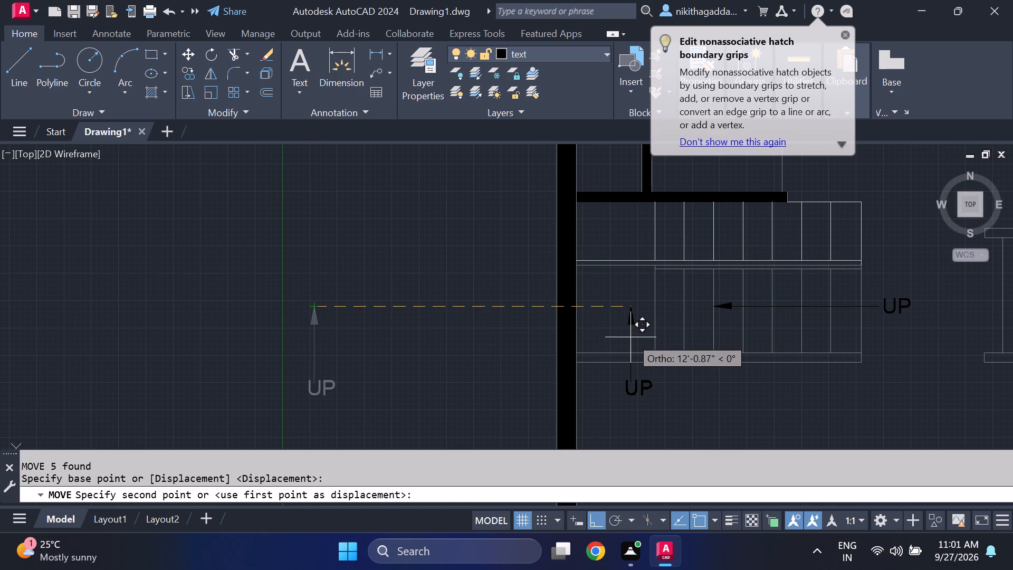
key("F8")
scroll(715, 445, "down", 1)
middle_click_drag(722, 470, 719, 469)
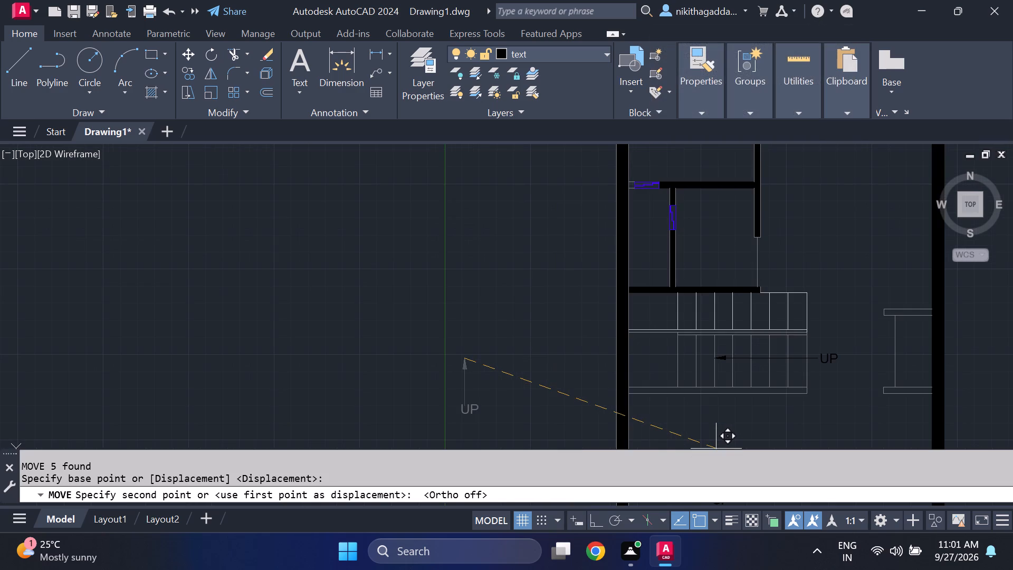
middle_click_drag(719, 469, 376, 334)
scroll(679, 398, "down", 2)
middle_click_drag(823, 414, 357, 244)
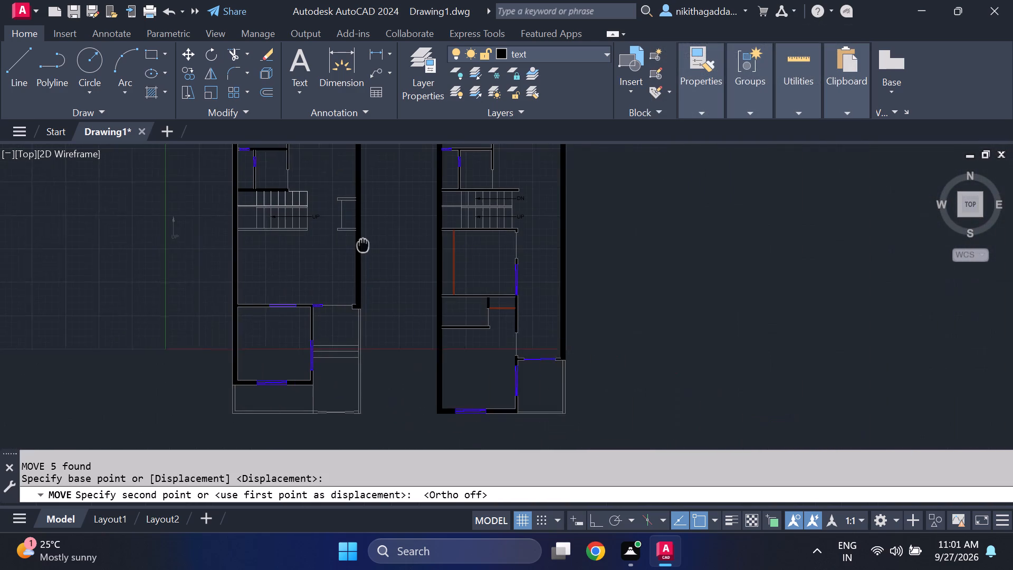
middle_click_drag(357, 244, 355, 244)
scroll(293, 374, "up", 3)
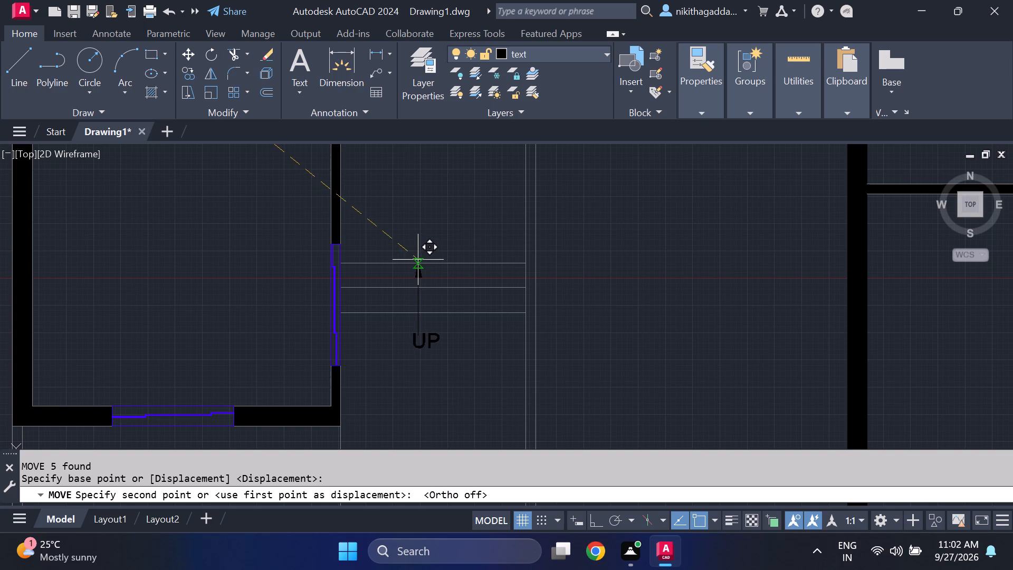
left_click(419, 262)
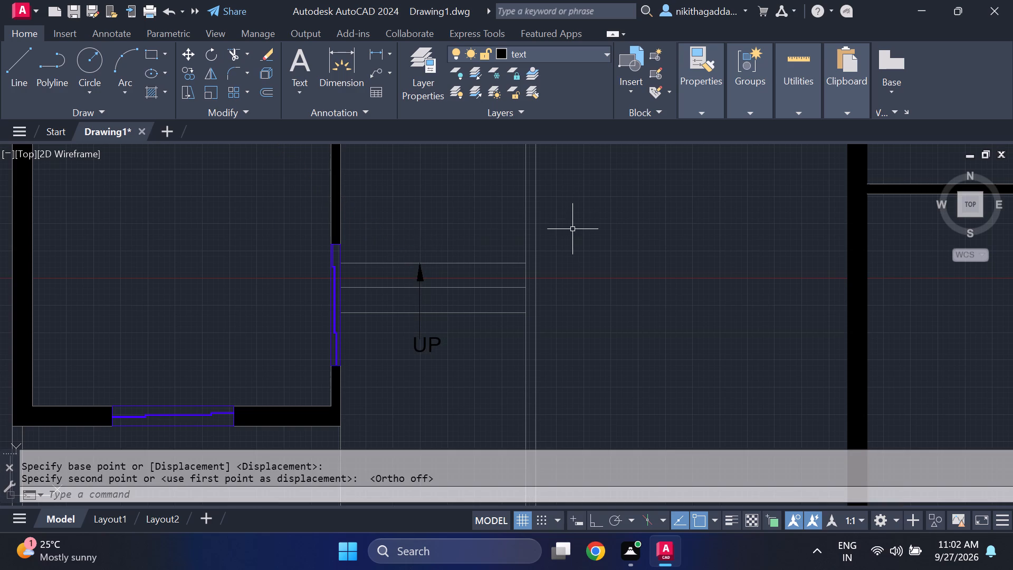
Examine the placed UP arrow and the front portions of both floor plans.
scroll(570, 236, "down", 3)
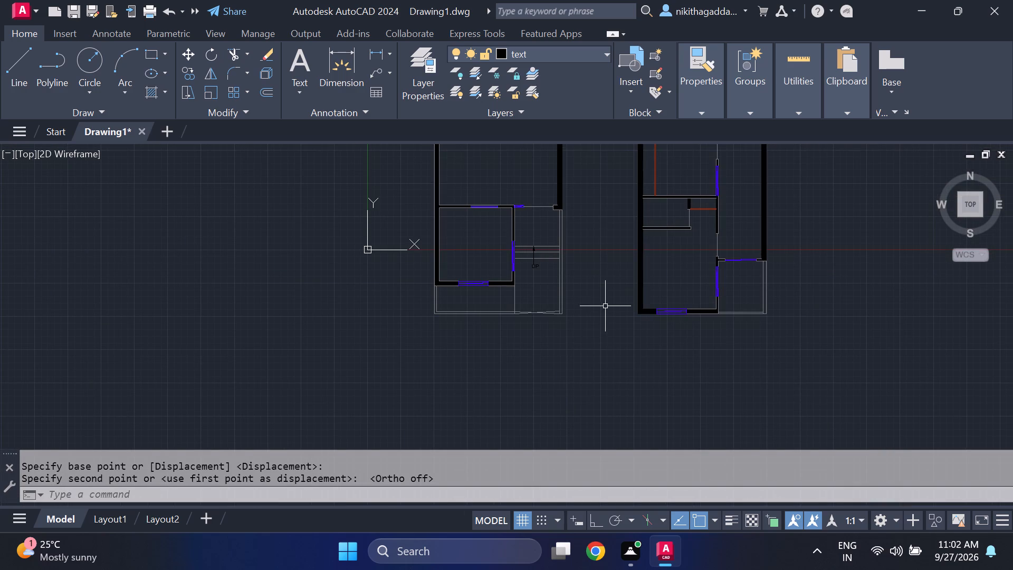
scroll(501, 346, "up", 1)
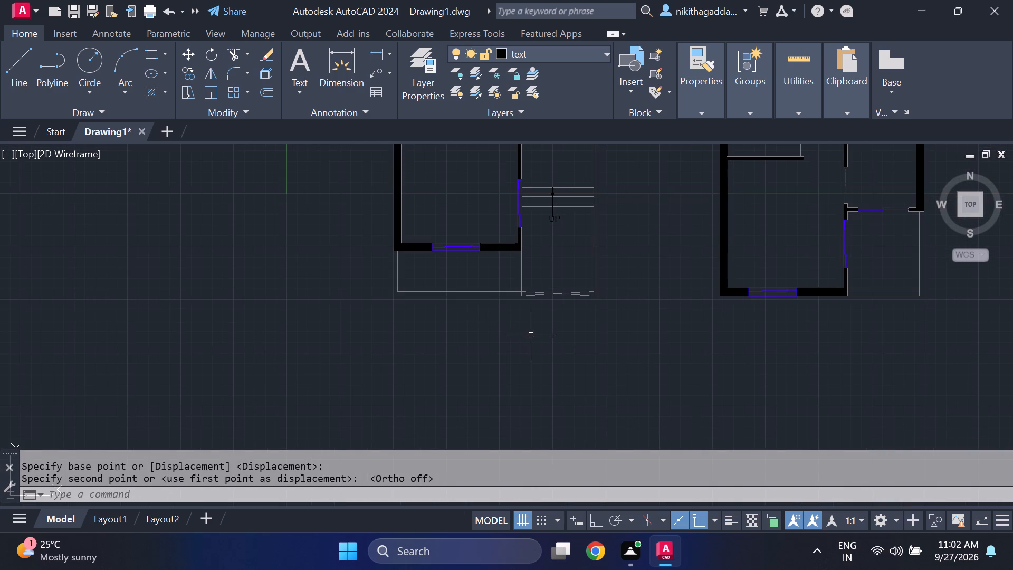
middle_click_drag(558, 321, 518, 375)
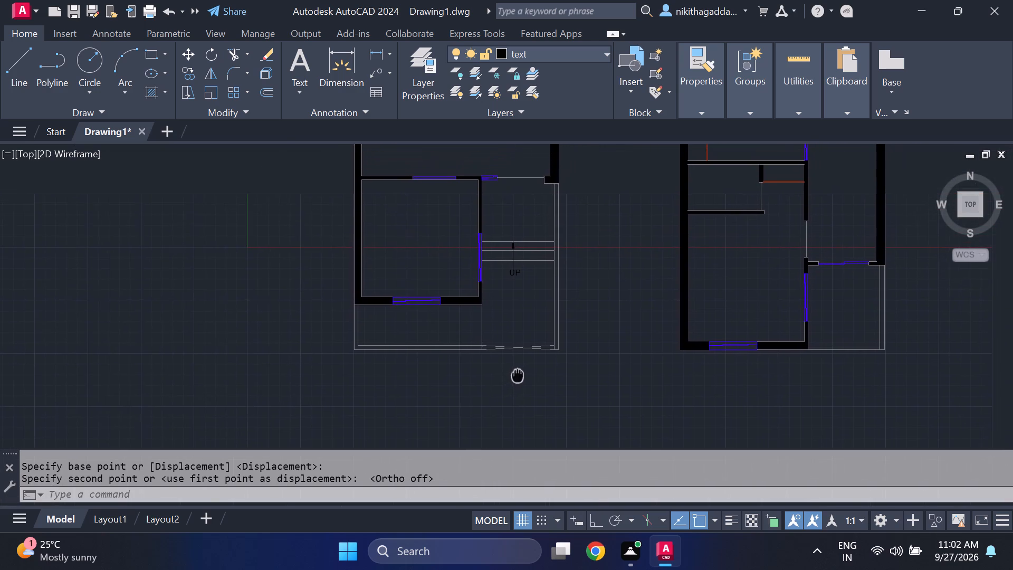
middle_click_drag(518, 375, 495, 372)
scroll(508, 256, "up", 2)
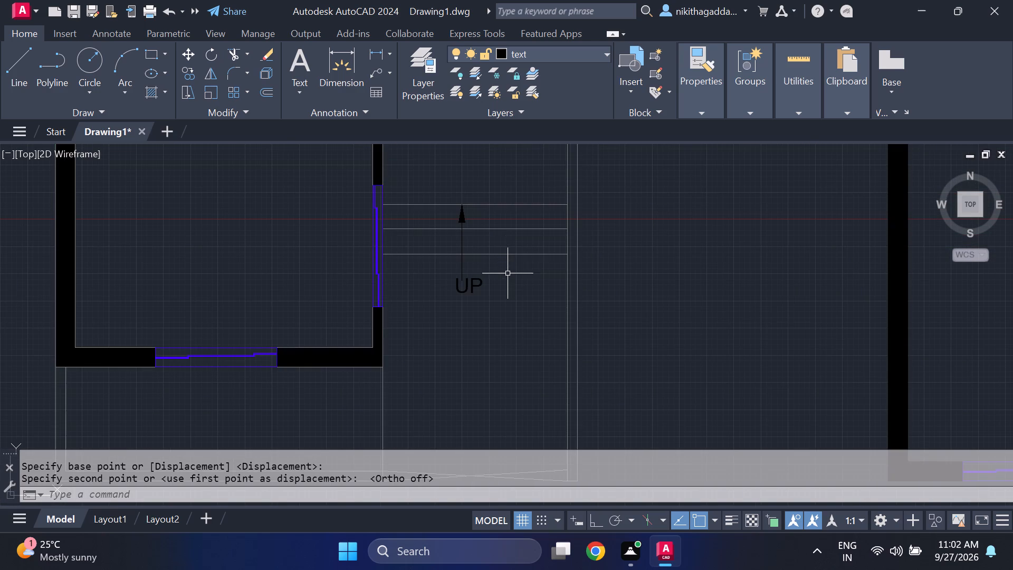
scroll(508, 276, "down", 3)
middle_click_drag(613, 307, 523, 347)
scroll(444, 331, "up", 2)
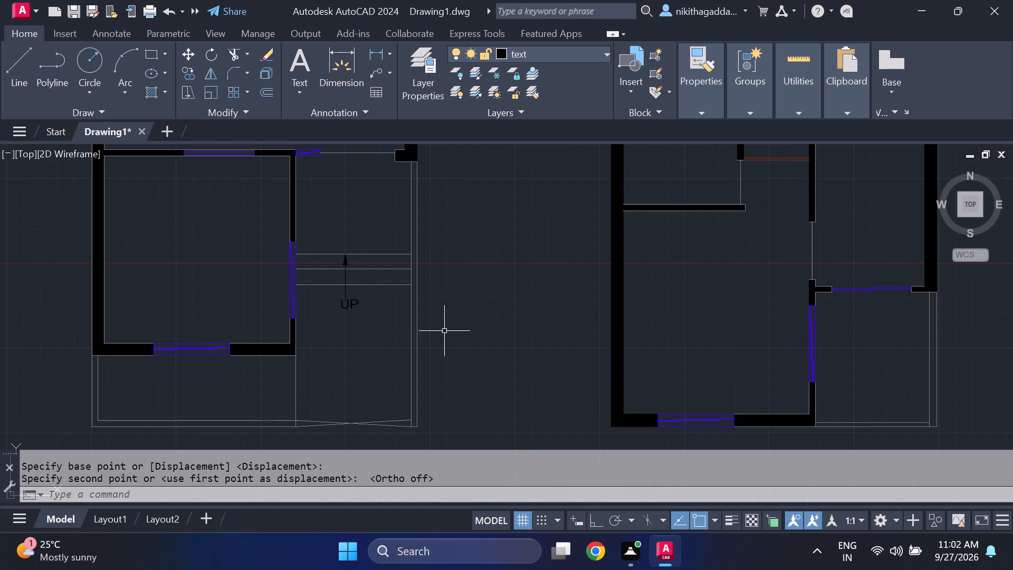
middle_click_drag(329, 364, 428, 356)
middle_click_drag(431, 354, 441, 344)
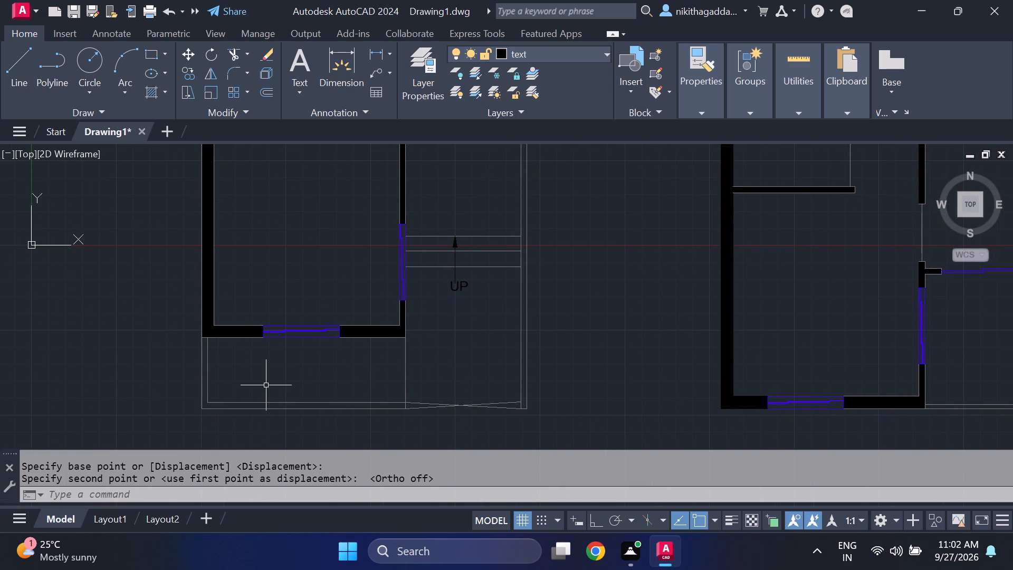
Hatch the west plan's east boundary wall and its L-shaped front boundary wall with a solid fill in colour 99,100,102.
type("HATCH")
key("Return")
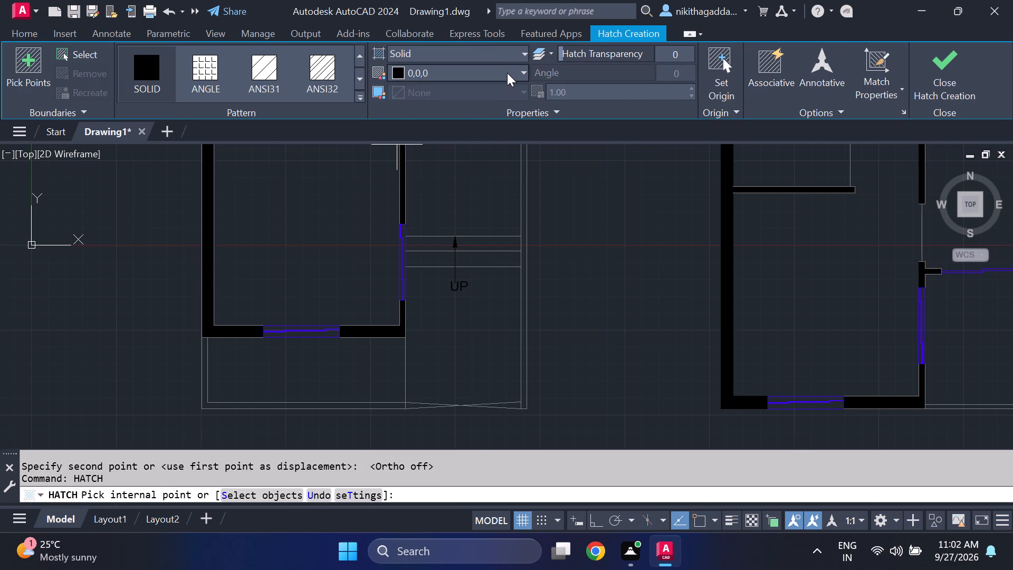
left_click(507, 72)
left_click(397, 161)
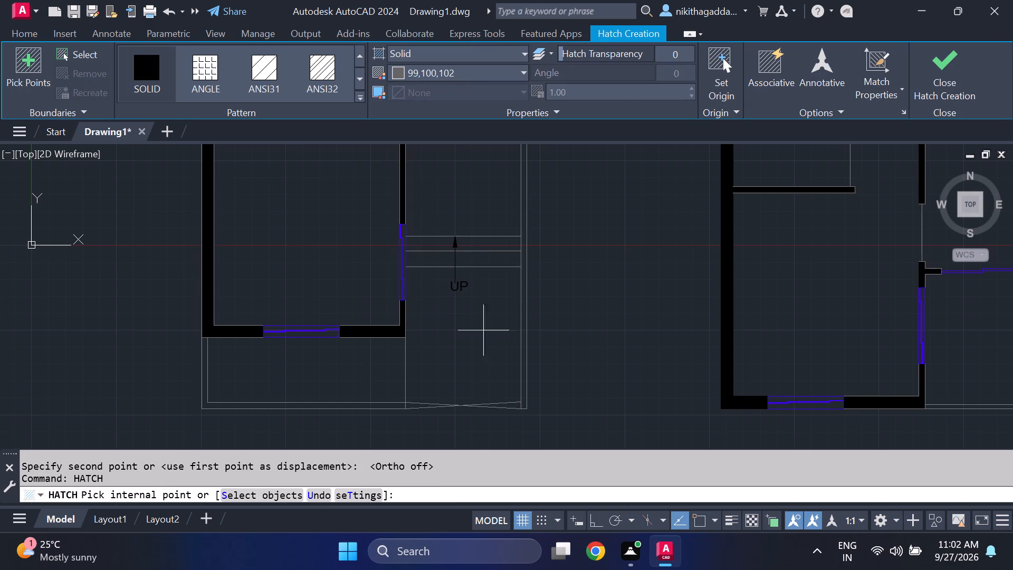
left_click(523, 340)
scroll(523, 346, "down", 2)
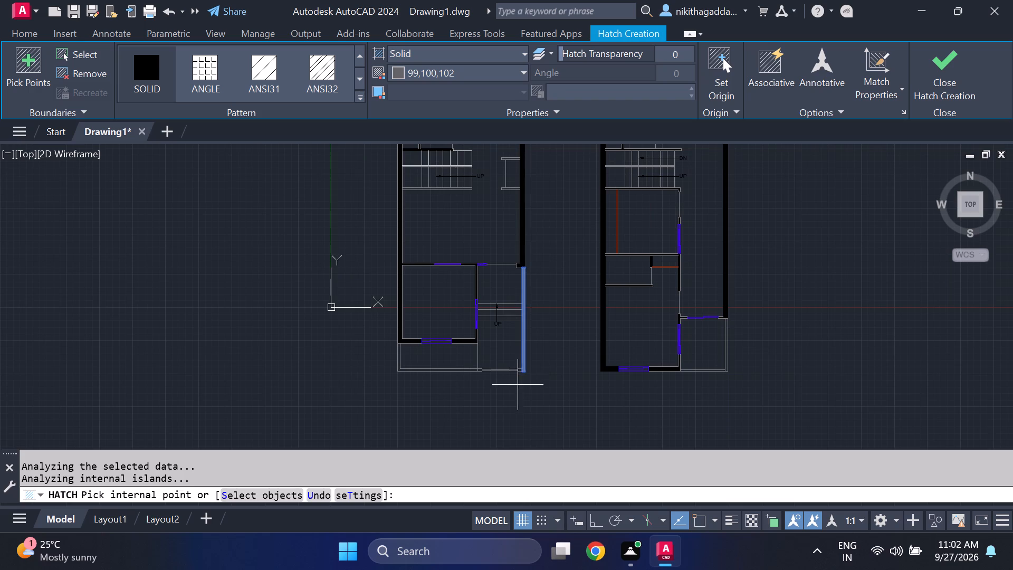
scroll(484, 375, "up", 3)
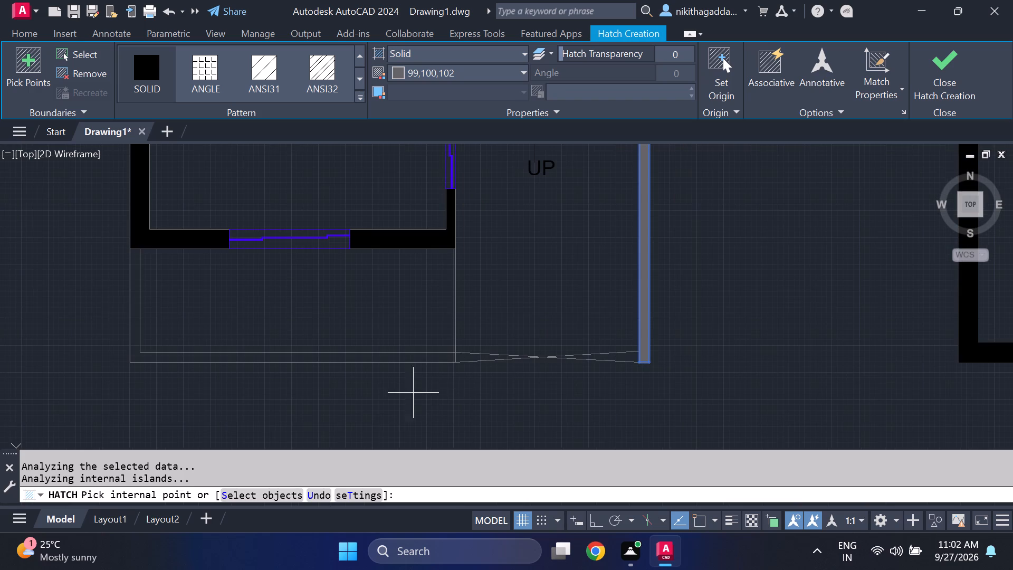
left_click(366, 359)
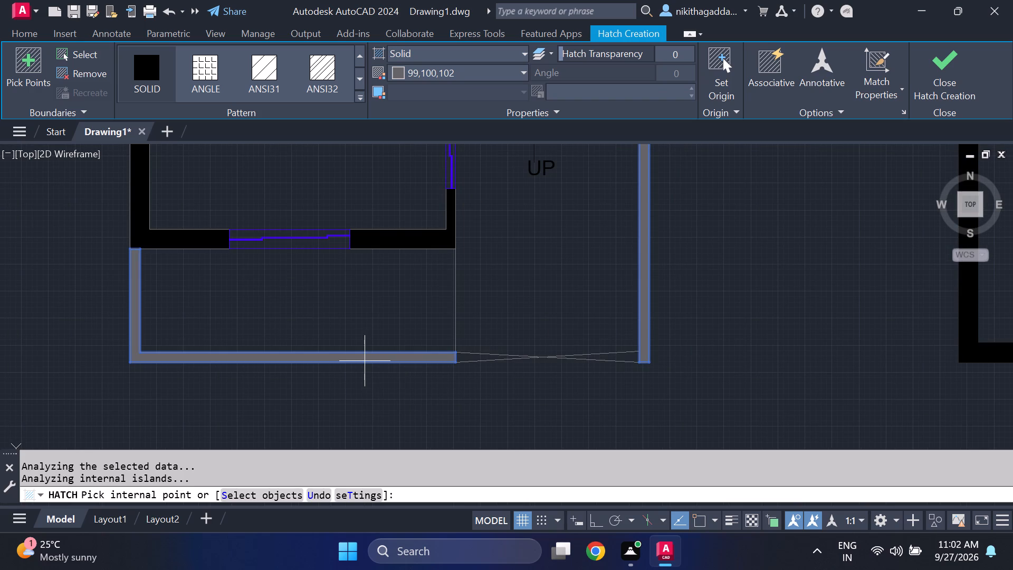
Add the same solid grey fill to the east wall of the east plan's front corner space and finish the hatch.
scroll(519, 386, "down", 2)
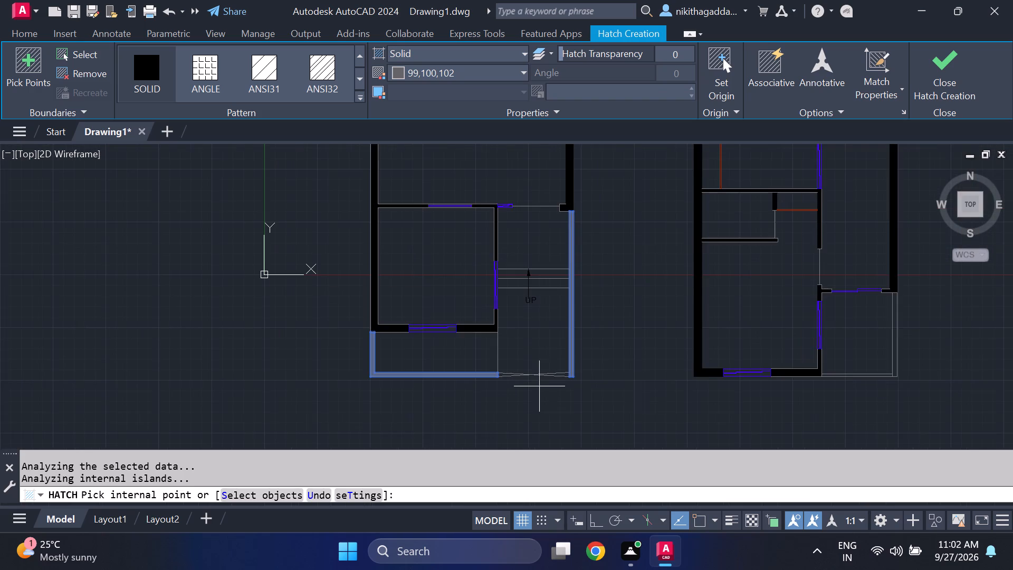
middle_click_drag(639, 401, 191, 363)
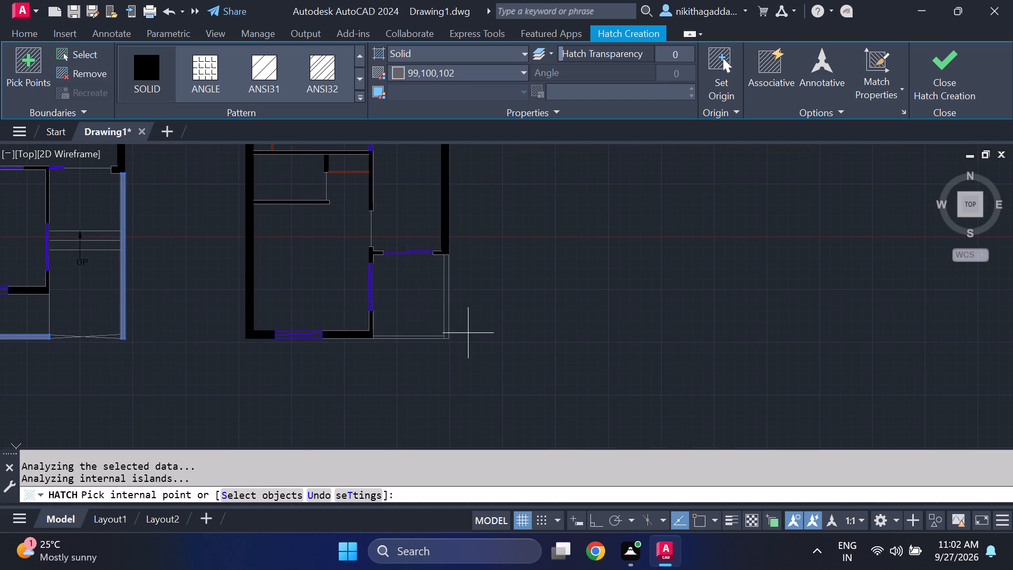
scroll(458, 330, "up", 3)
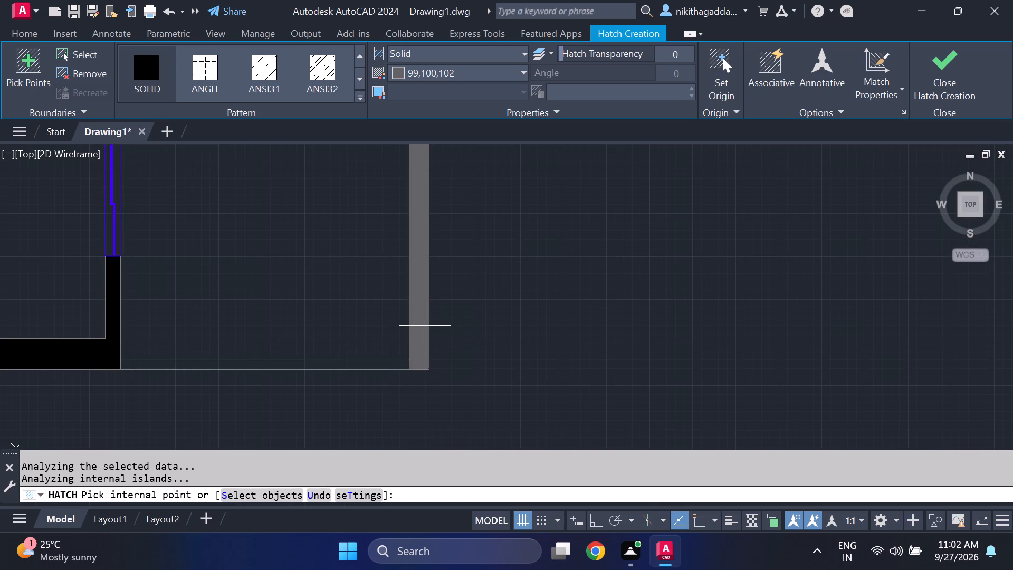
left_click(425, 326)
scroll(541, 323, "down", 3)
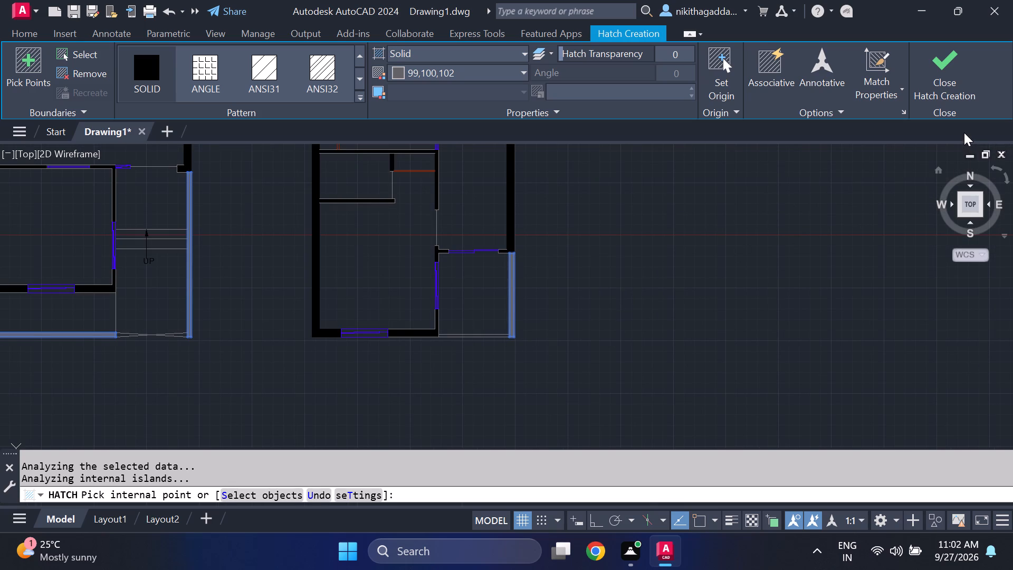
left_click(977, 77)
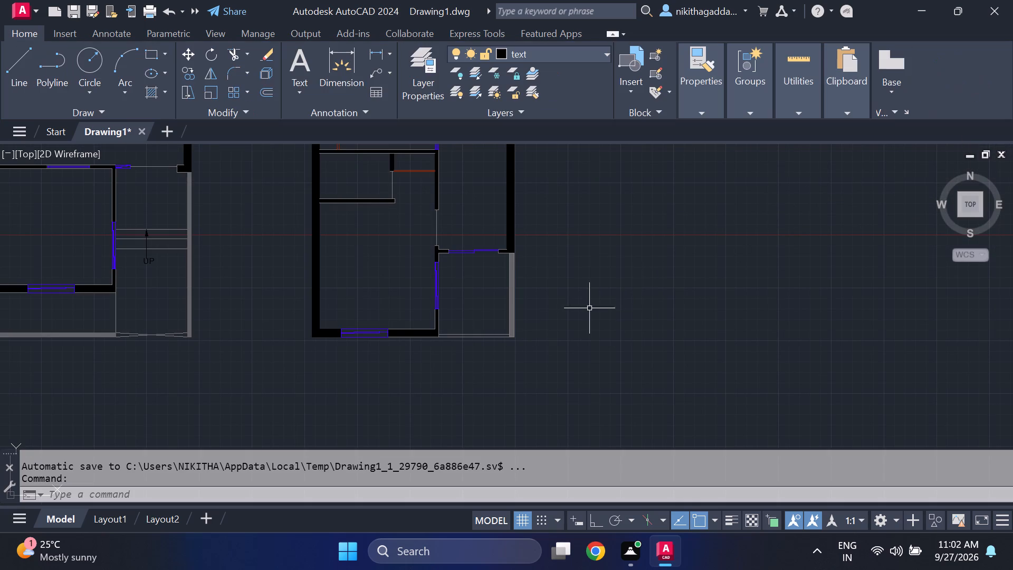
Delete the two parallel horizontal lines closing the south side of the east plan's front corner space.
scroll(494, 340, "up", 3)
left_click(464, 322)
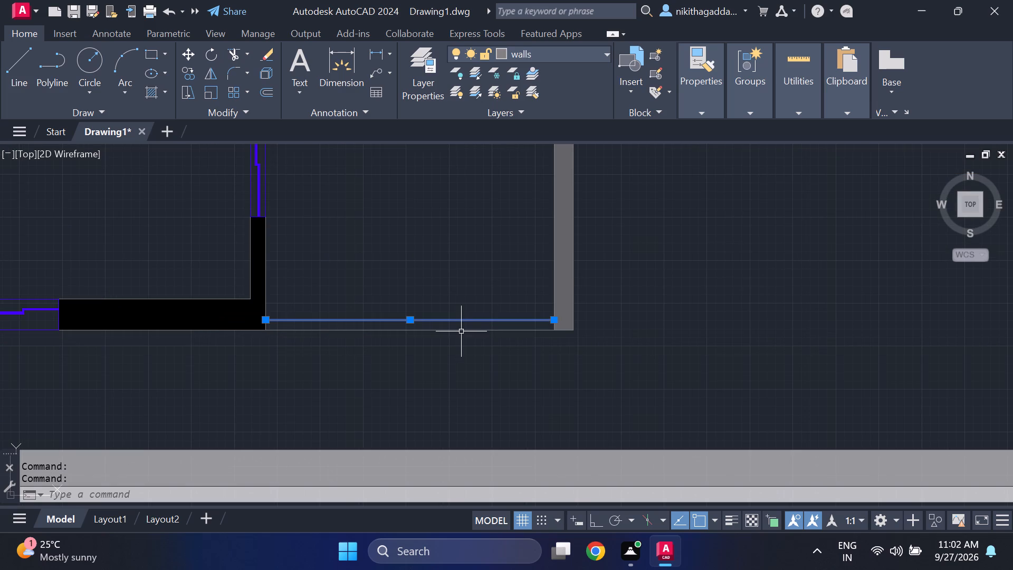
left_click(461, 329)
key("Delete")
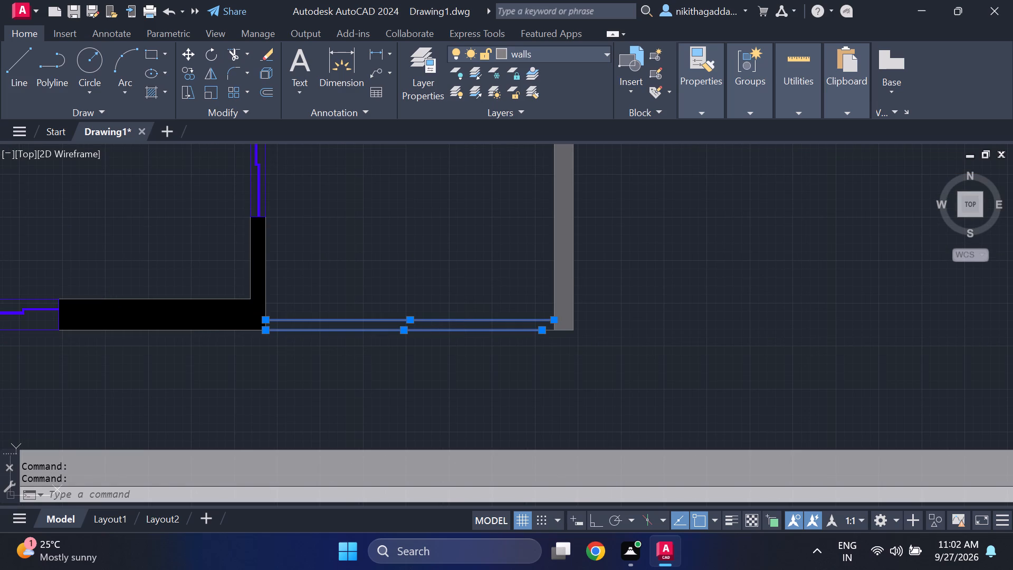
Make walls the current layer and draw two crossing diagonal lines over the south opening between the black wall corner and the grey wall.
key("l")
key("Return")
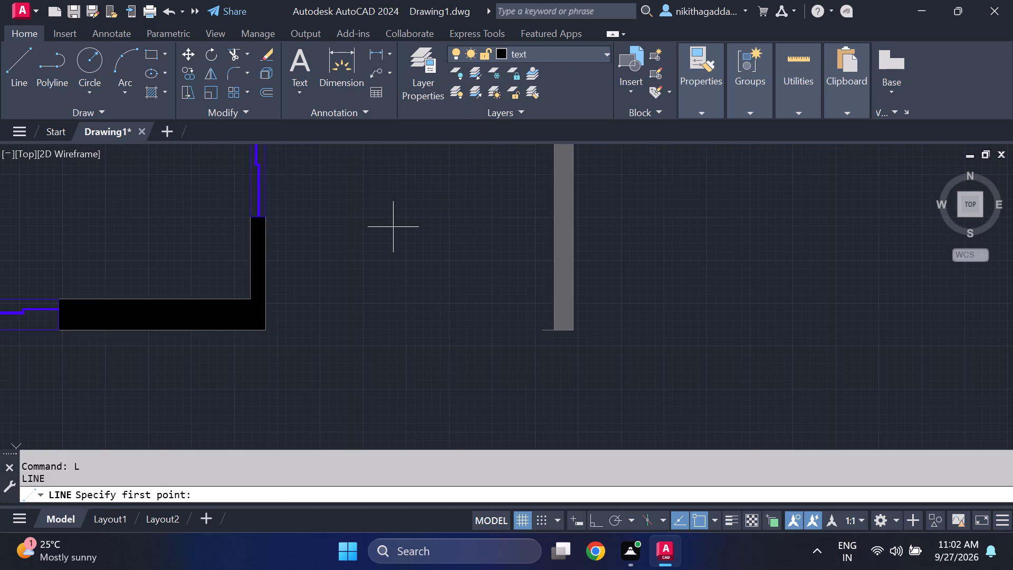
scroll(393, 227, "down", 2)
middle_click_drag(393, 233, 390, 329)
middle_click_drag(390, 329, 374, 272)
left_click(574, 54)
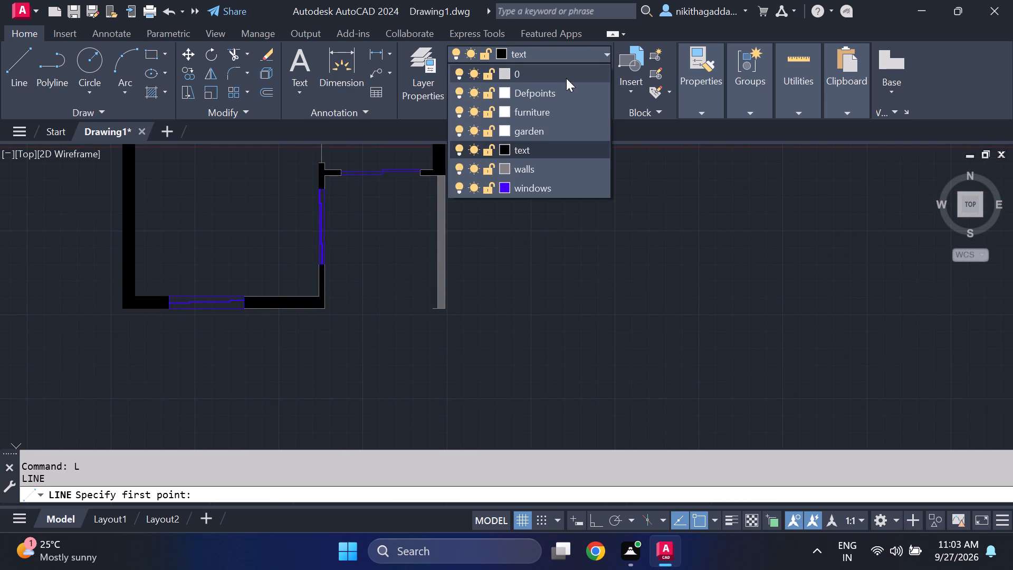
left_click(546, 168)
scroll(322, 345, "up", 3)
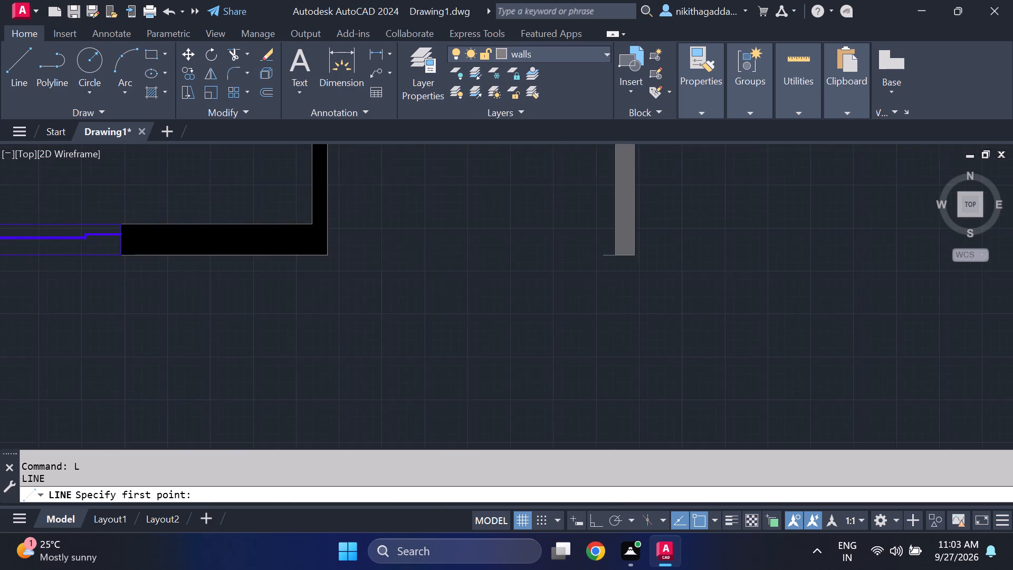
middle_click_drag(332, 285, 266, 373)
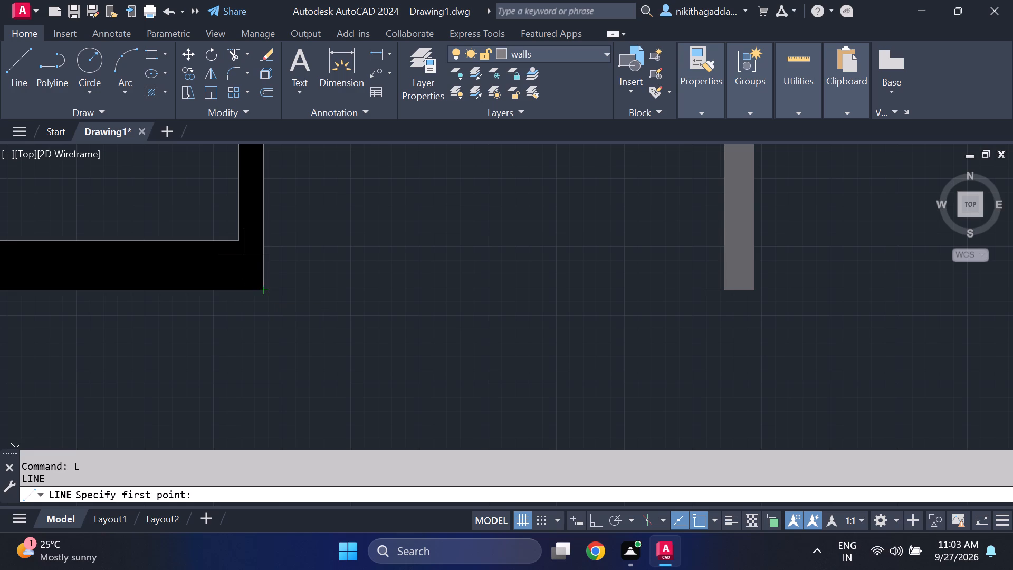
left_click(264, 242)
left_click(720, 287)
key("Escape")
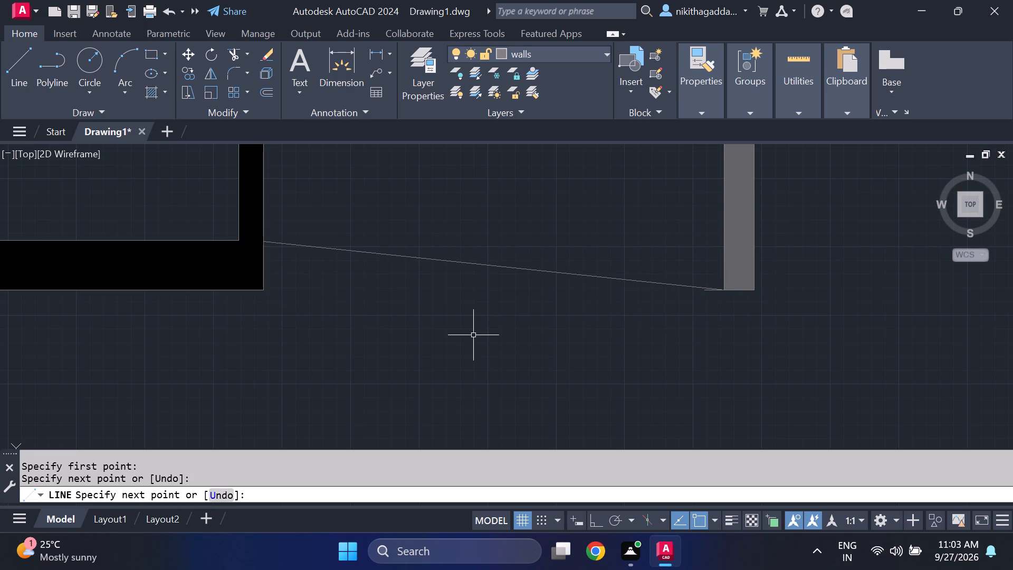
key("space")
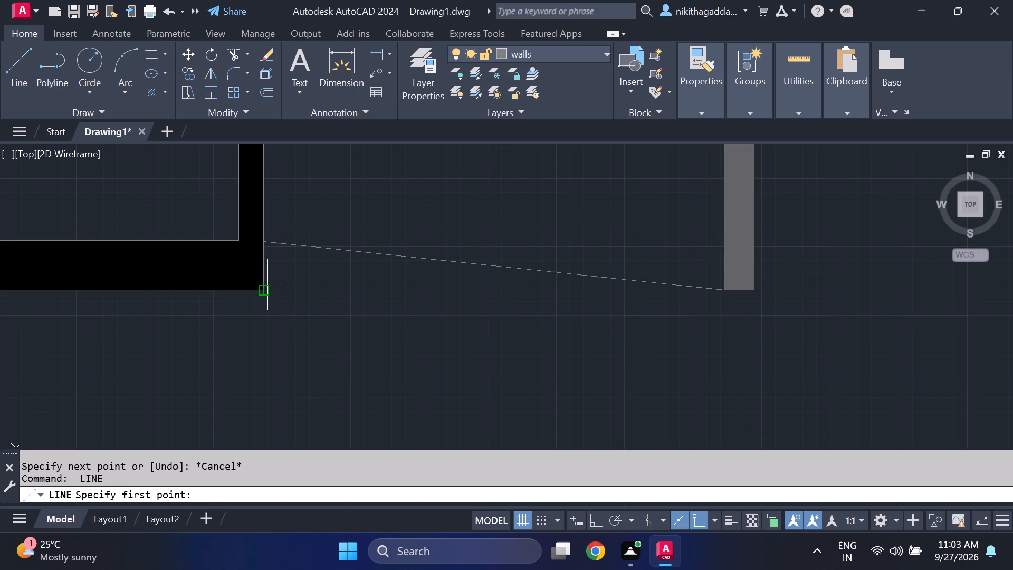
left_click(267, 290)
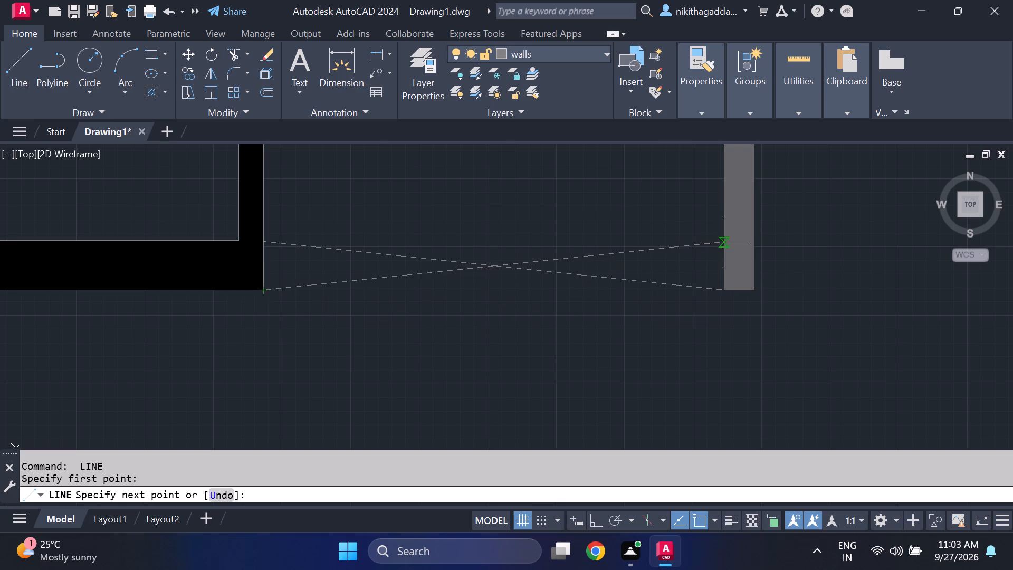
left_click(723, 244)
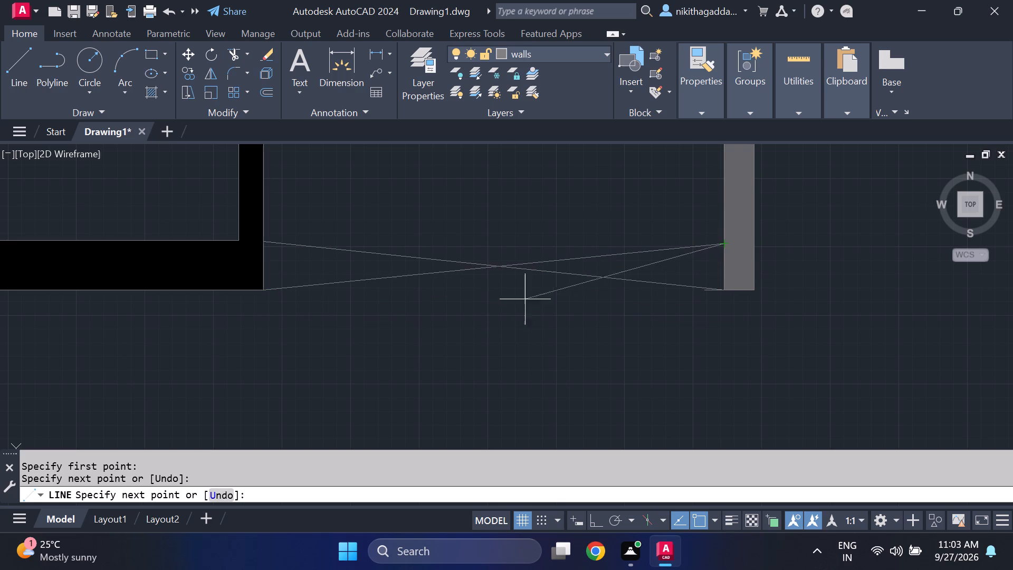
Trim the short leftover line stub at the south end of the grey wall beside the crossed opening.
key("Escape")
type("TR")
key("Return")
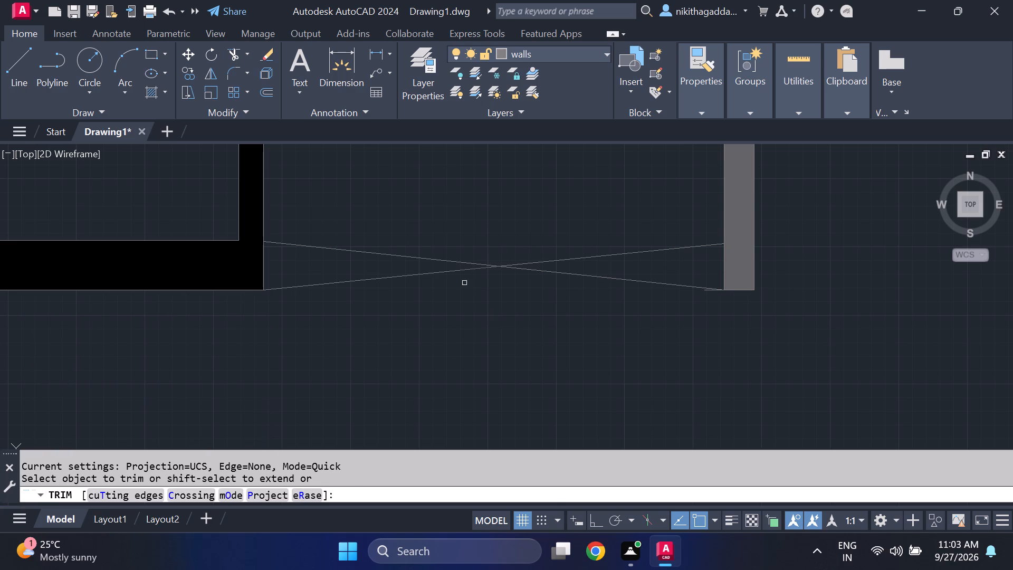
scroll(715, 275, "up", 3)
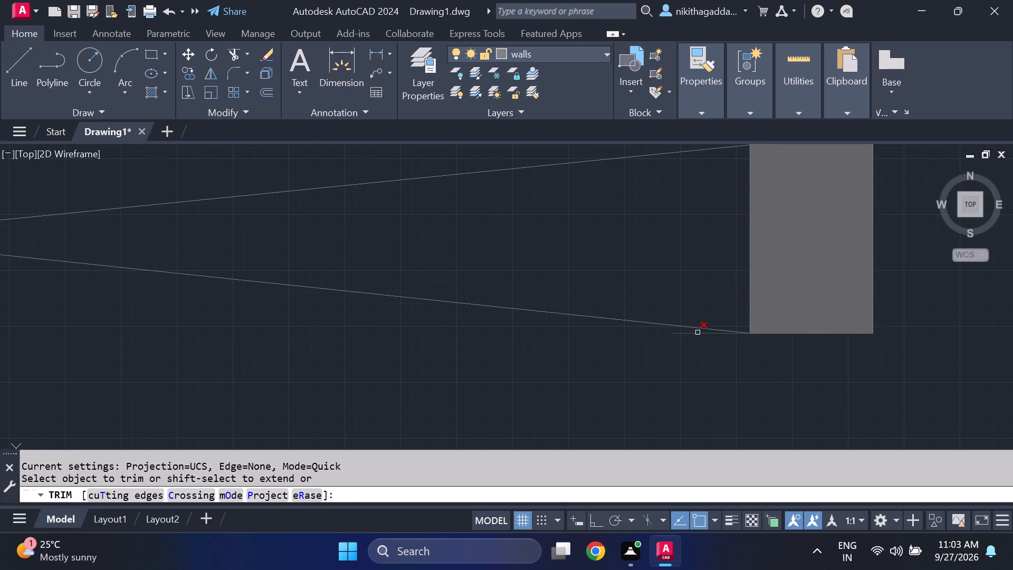
left_click(697, 332)
scroll(662, 373, "down", 5)
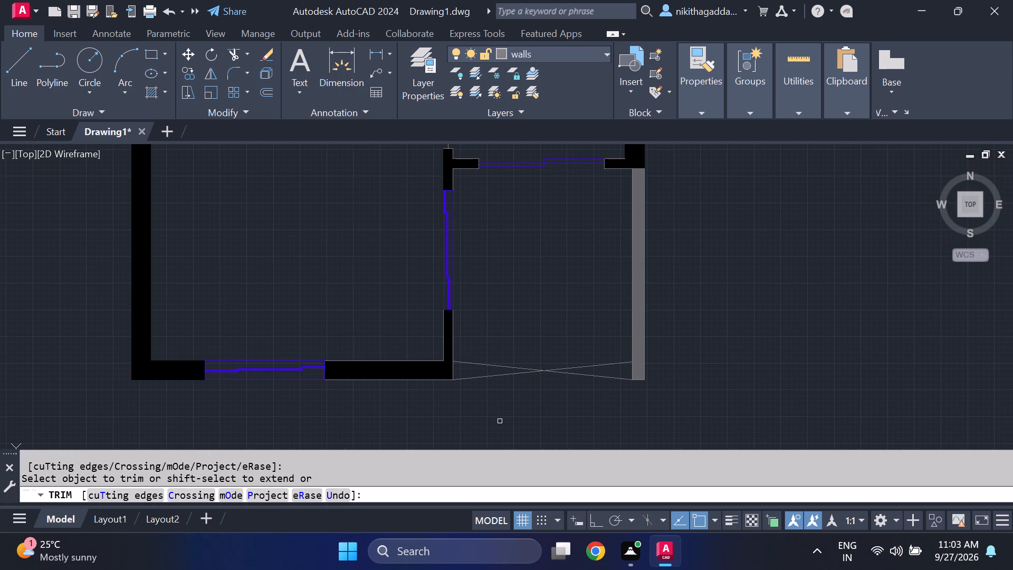
key("Escape")
Hatch the west plan's front space south of the entrance steps with the AR-HBONE pattern at scale 3.
scroll(519, 420, "down", 3)
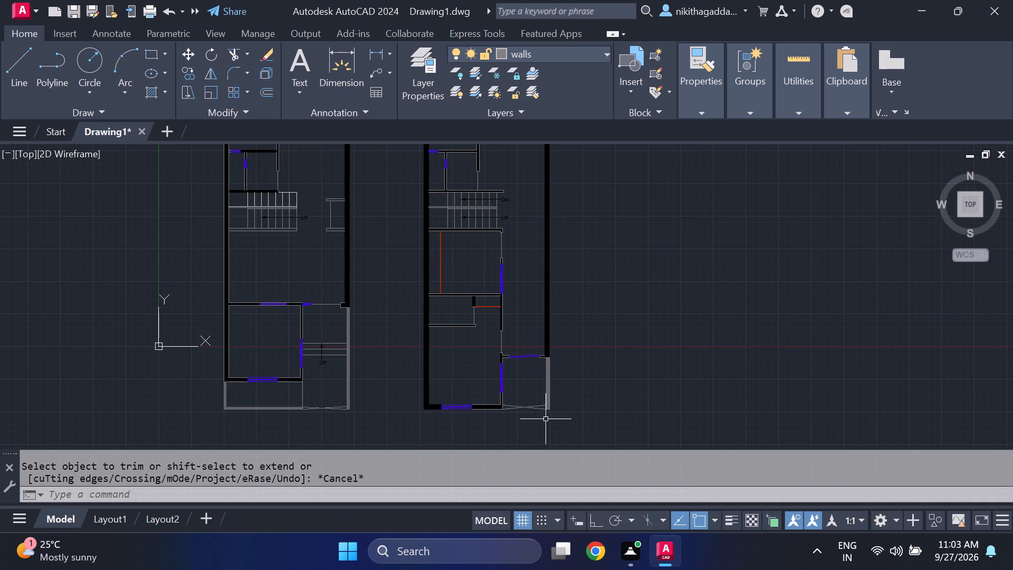
middle_click_drag(578, 404, 641, 367)
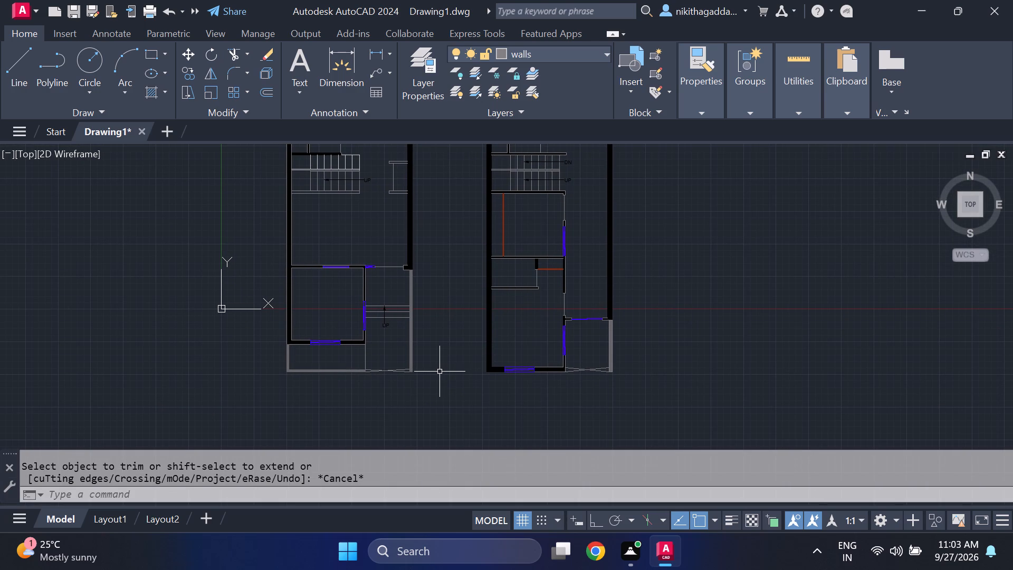
type("HATCH")
key("Return")
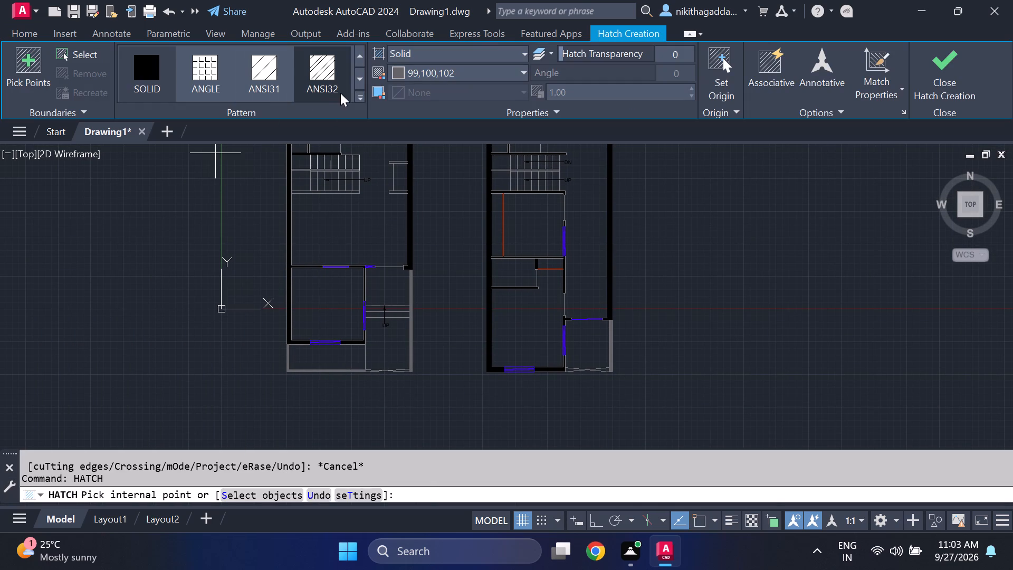
left_click(359, 52)
left_click(361, 72)
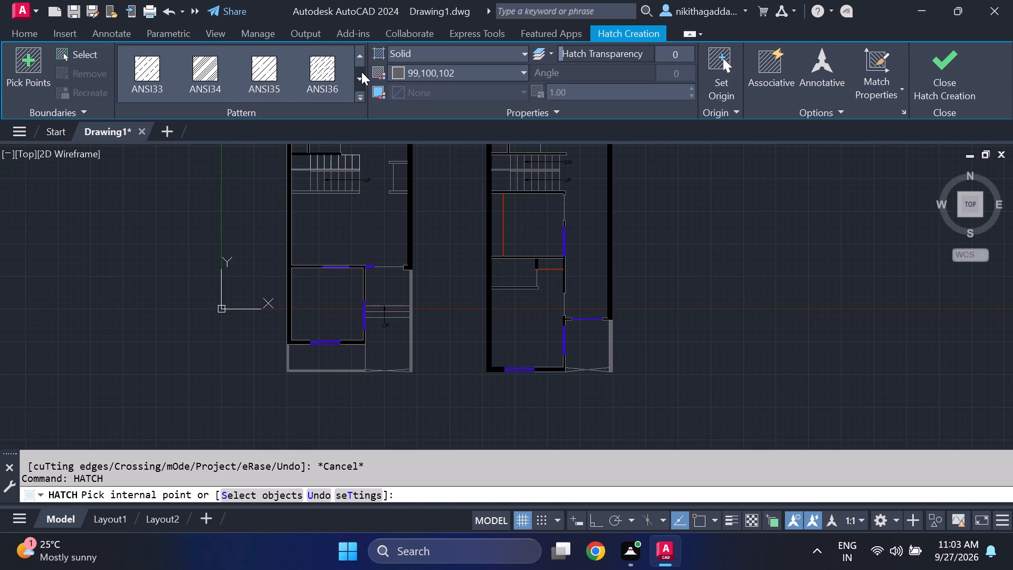
left_click(361, 72)
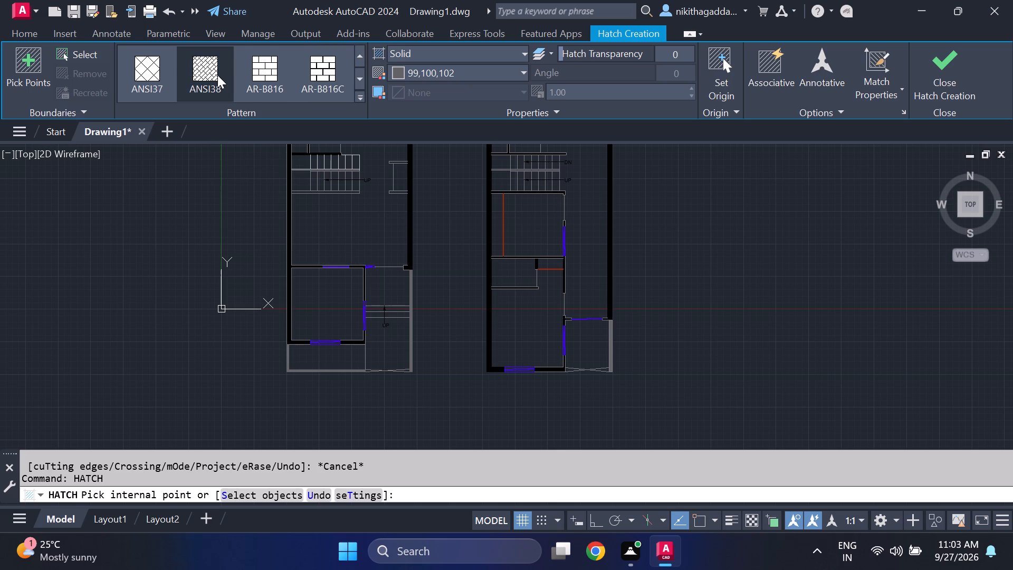
left_click(356, 78)
left_click(356, 78)
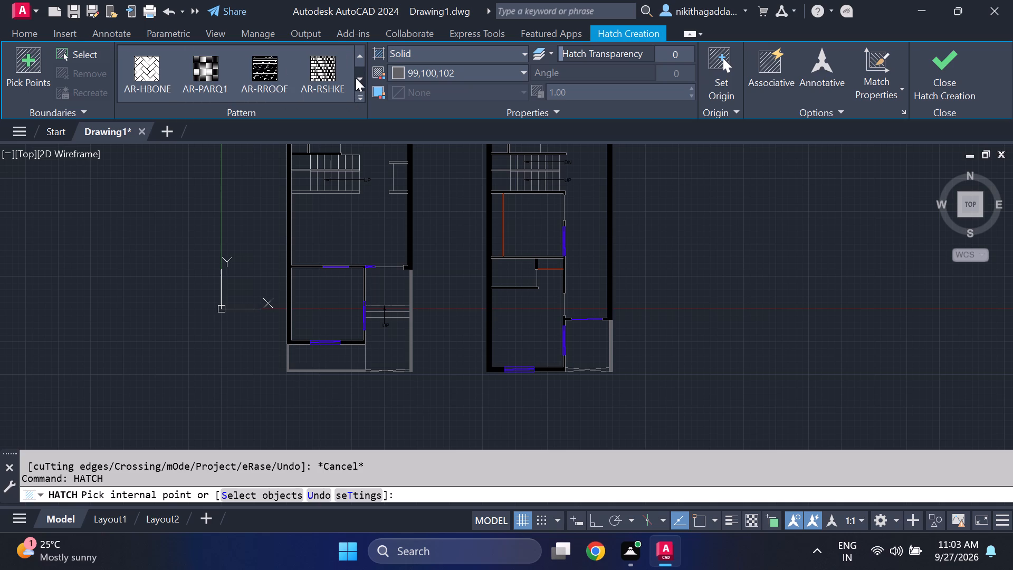
left_click(166, 78)
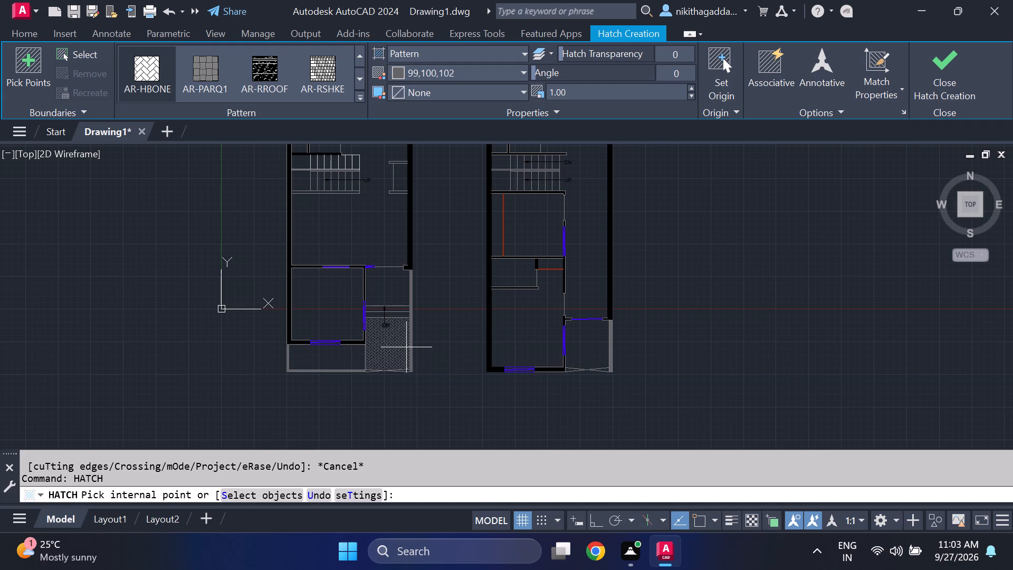
left_click(581, 98)
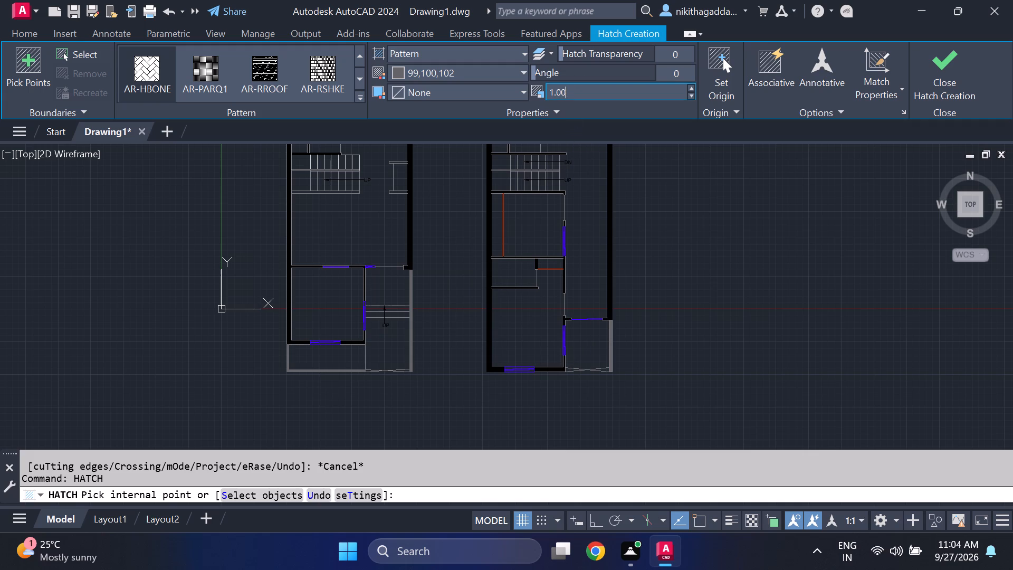
key("BackSpace")
key("3")
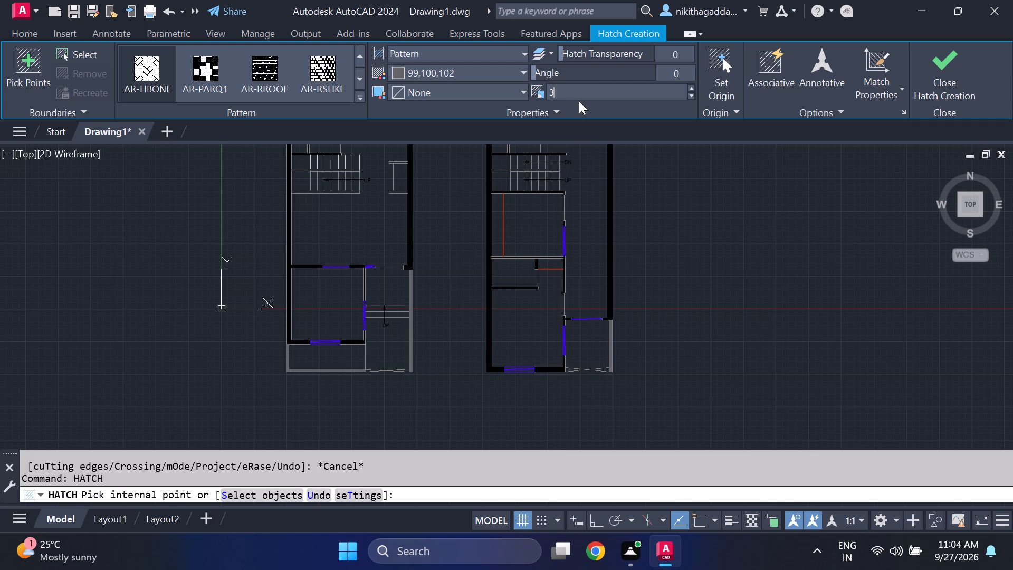
key("Return")
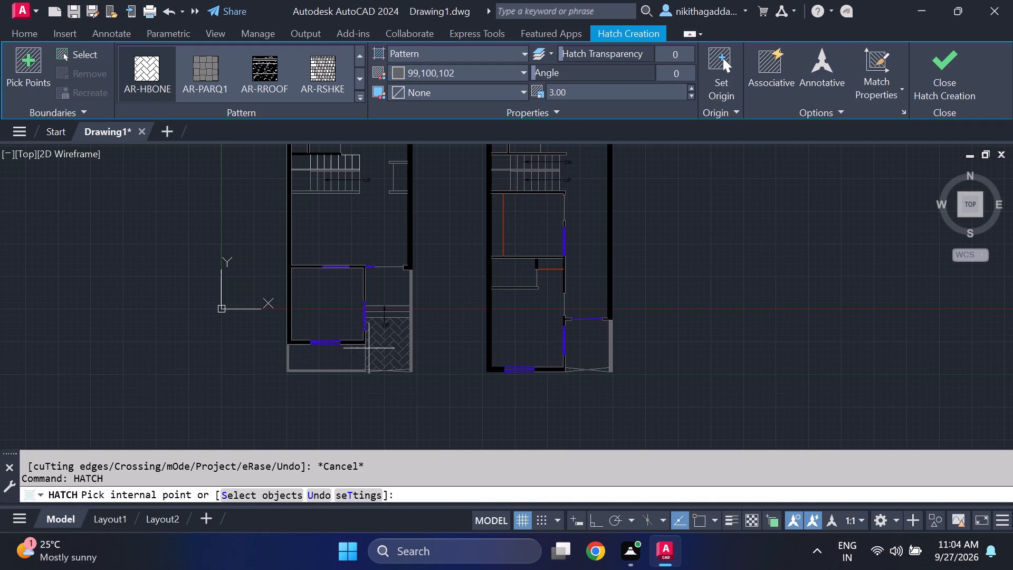
left_click(379, 347)
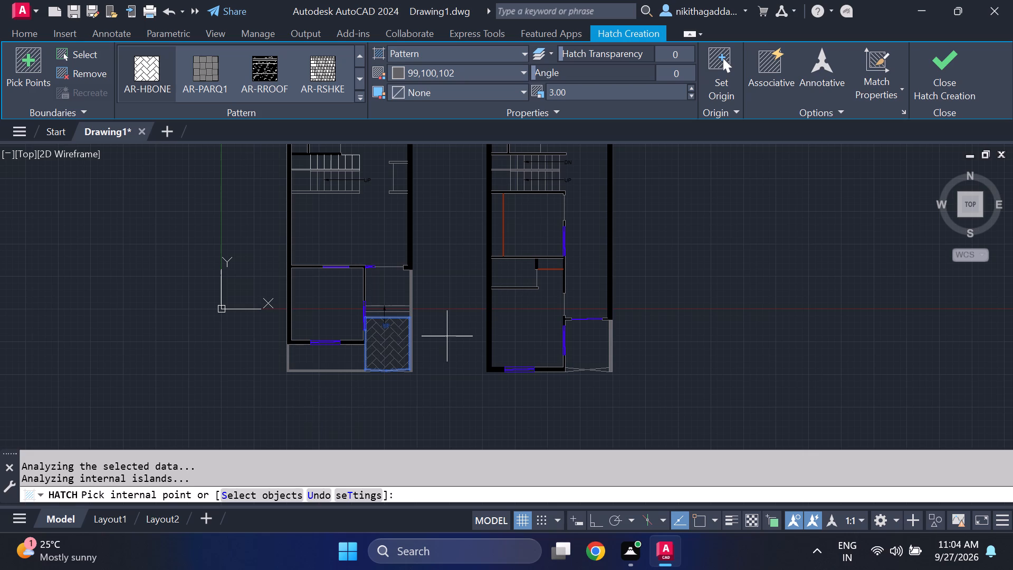
left_click(939, 60)
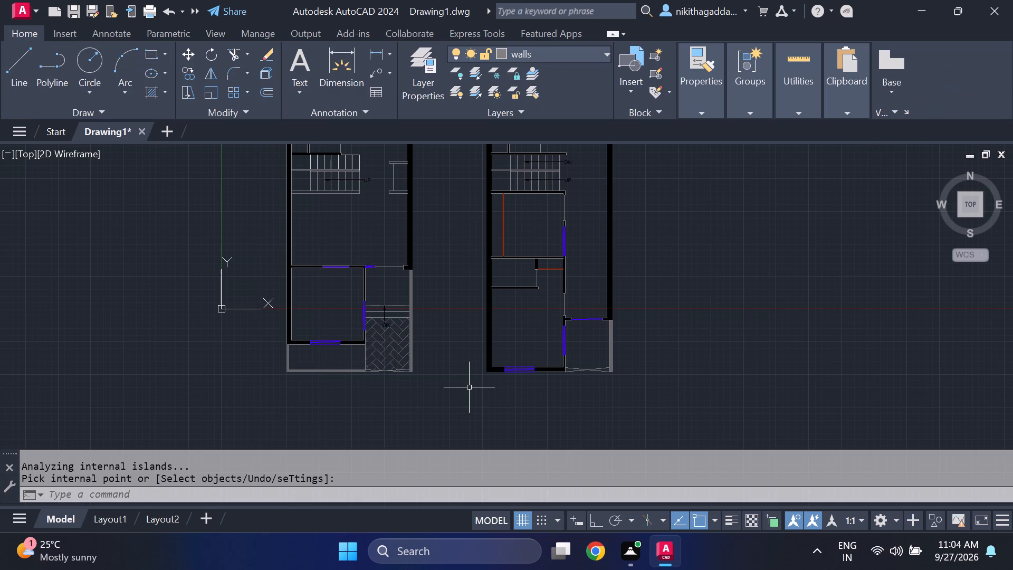
Draw a short vertical line across the narrow strip along the west plan staircase's south side, near the west wall.
scroll(463, 383, "down", 3)
scroll(460, 378, "up", 1)
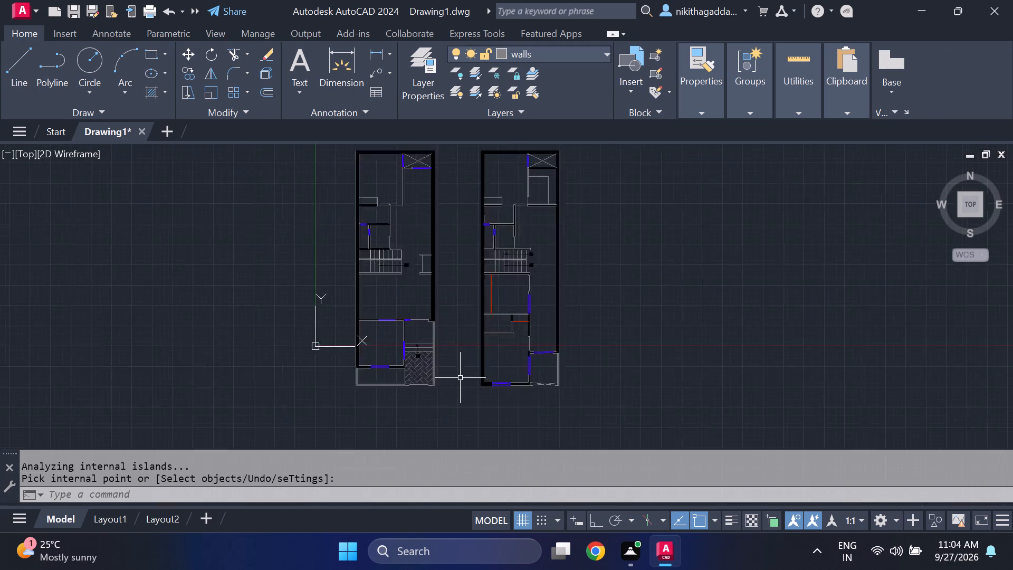
scroll(460, 378, "up", 5)
scroll(419, 381, "down", 3)
middle_click_drag(454, 315, 455, 327)
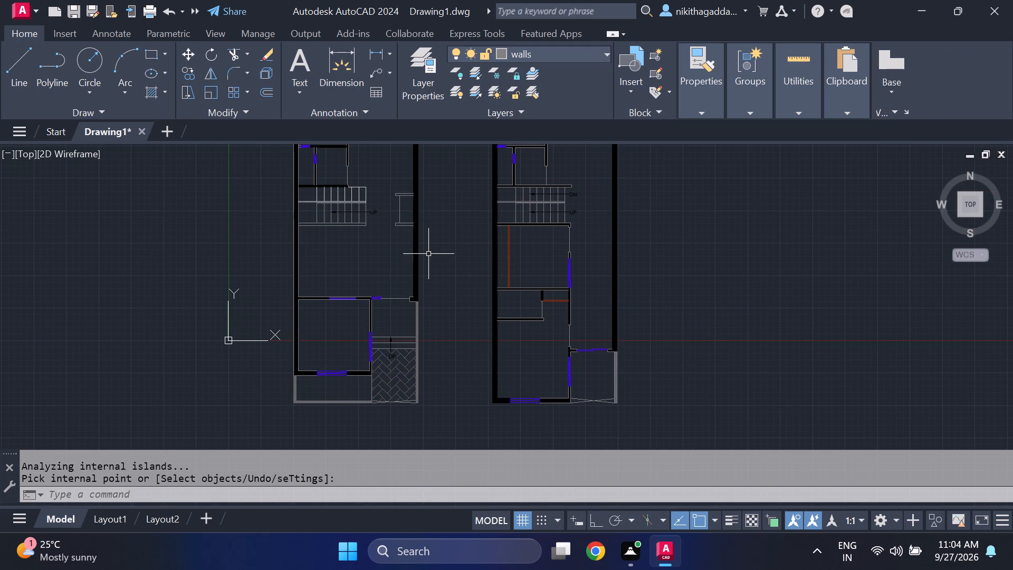
scroll(314, 222, "up", 2)
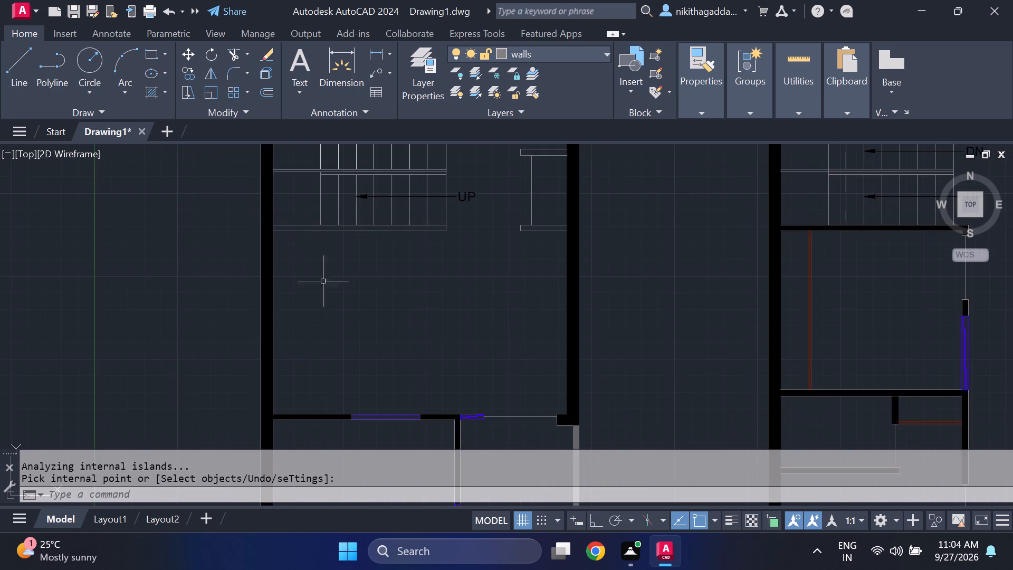
middle_click_drag(348, 379, 338, 343)
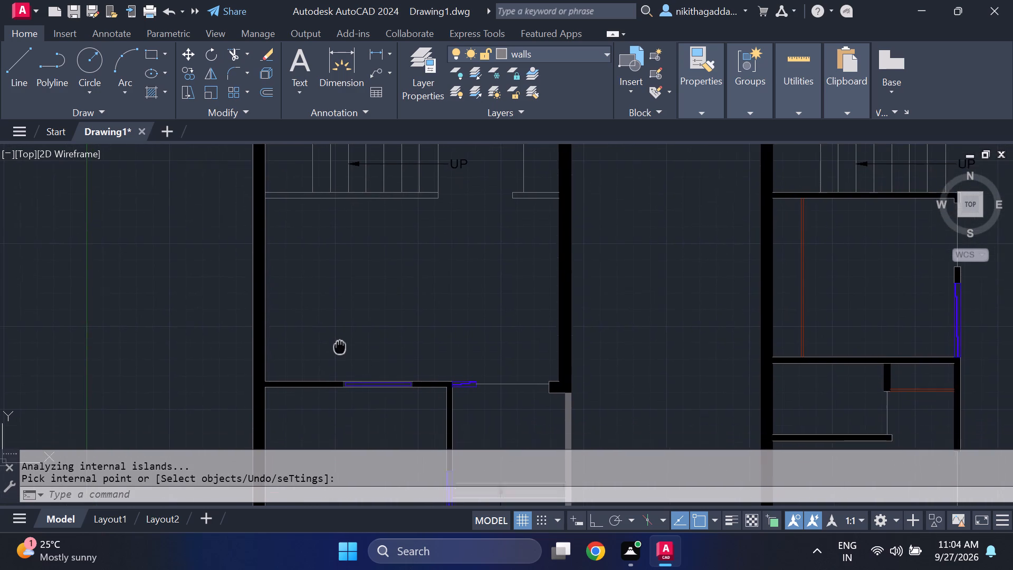
middle_click_drag(338, 343, 360, 379)
scroll(318, 225, "up", 3)
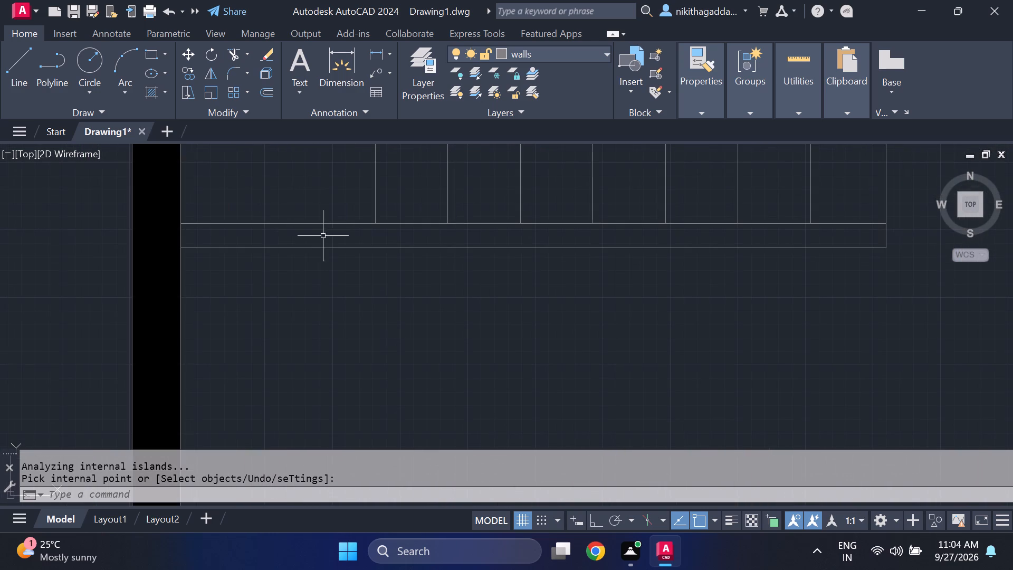
key("l")
key("Return")
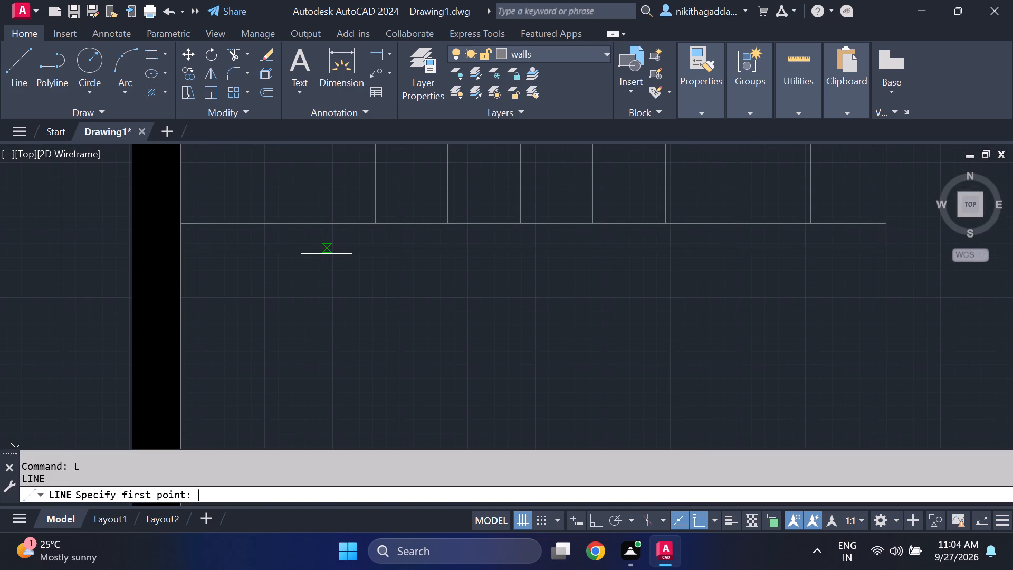
middle_click_drag(302, 239, 301, 318)
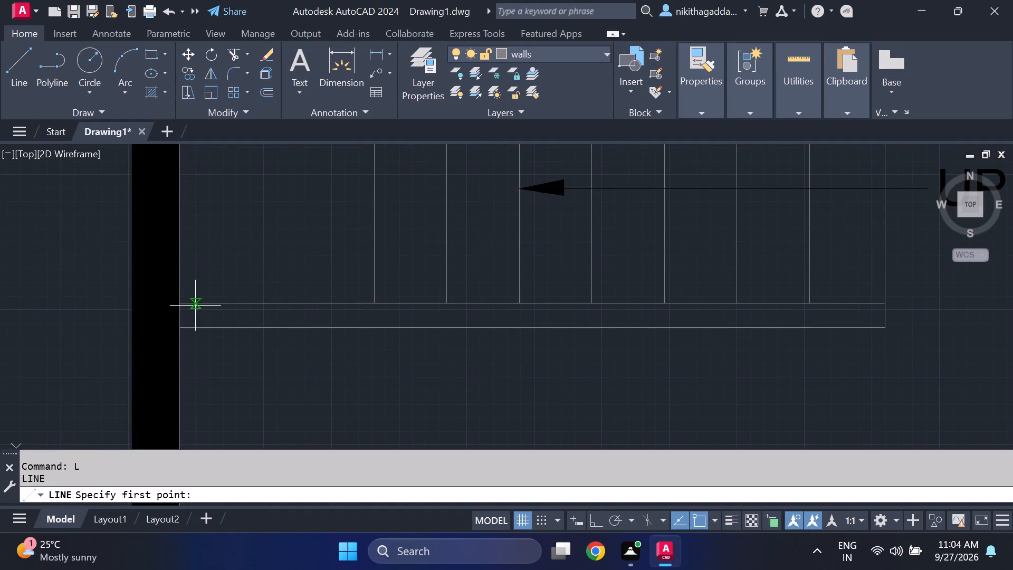
left_click(225, 303)
left_click(223, 324)
key("Escape")
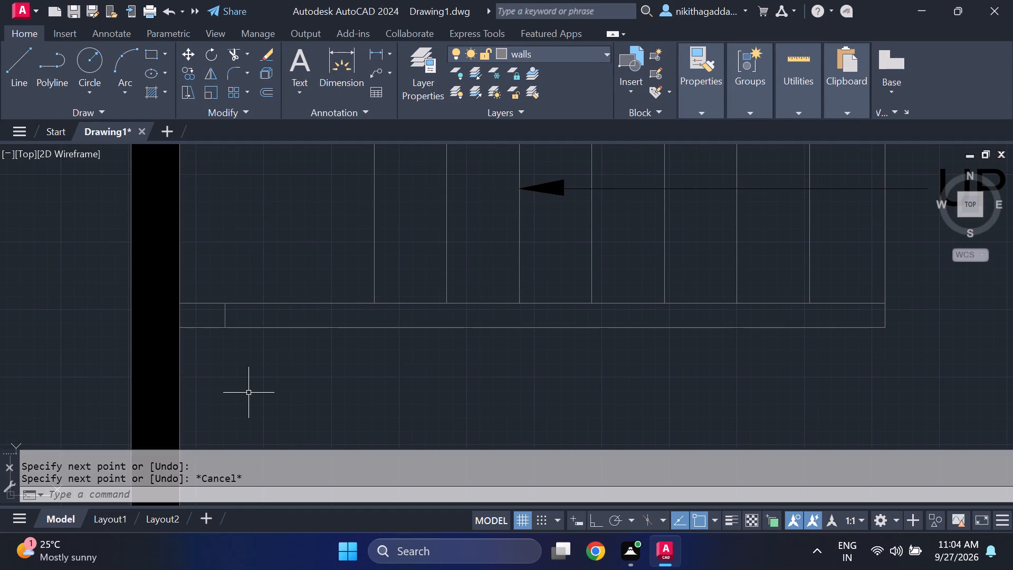
Offset the short line eastward four times in succession along the strip, using a spacing picked between two points.
type("OF")
key("Return")
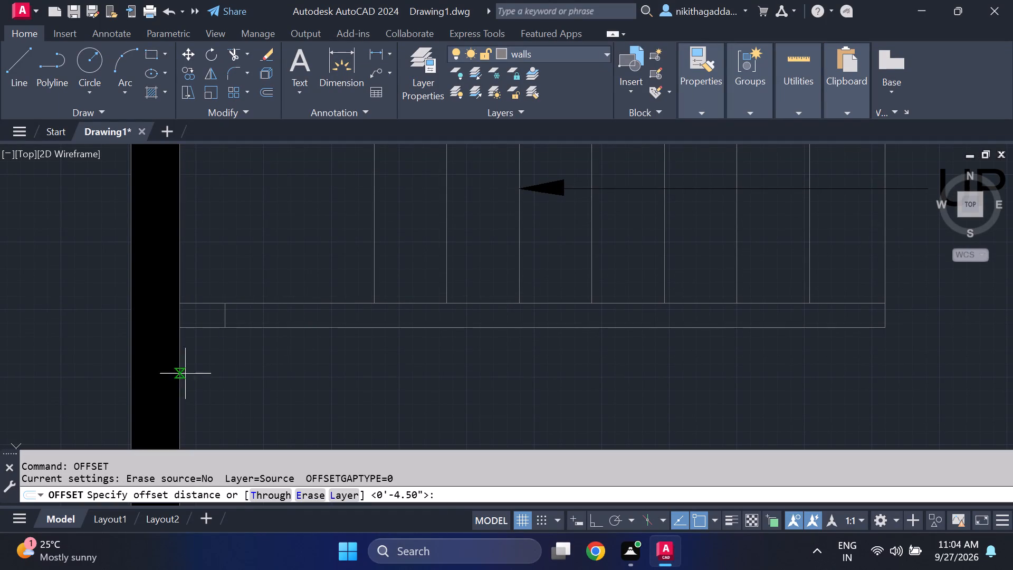
scroll(218, 333, "up", 1)
left_click(229, 307)
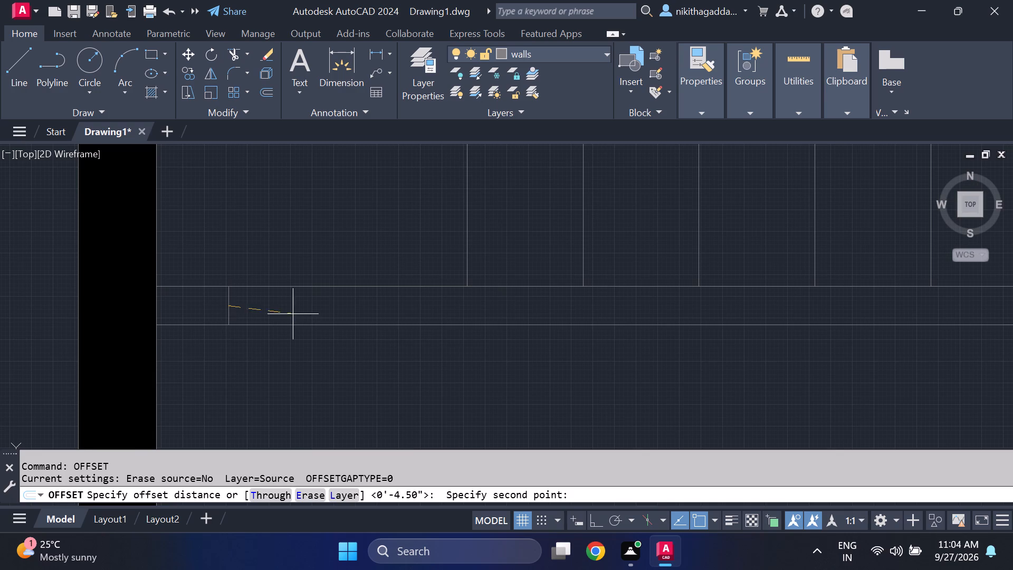
left_click(324, 309)
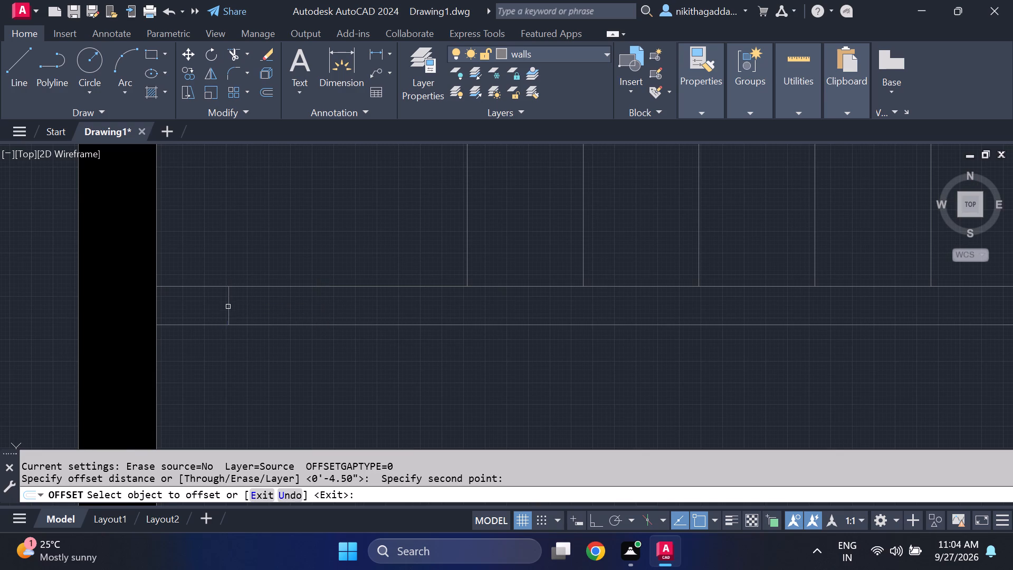
left_click(228, 307)
left_click(427, 311)
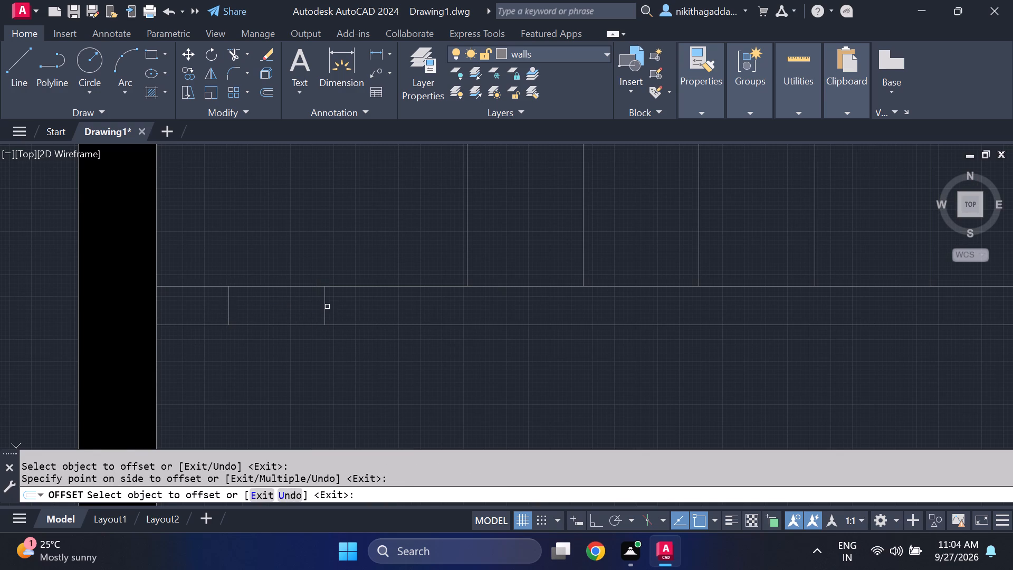
left_click(326, 310)
left_click(555, 298)
left_click(421, 303)
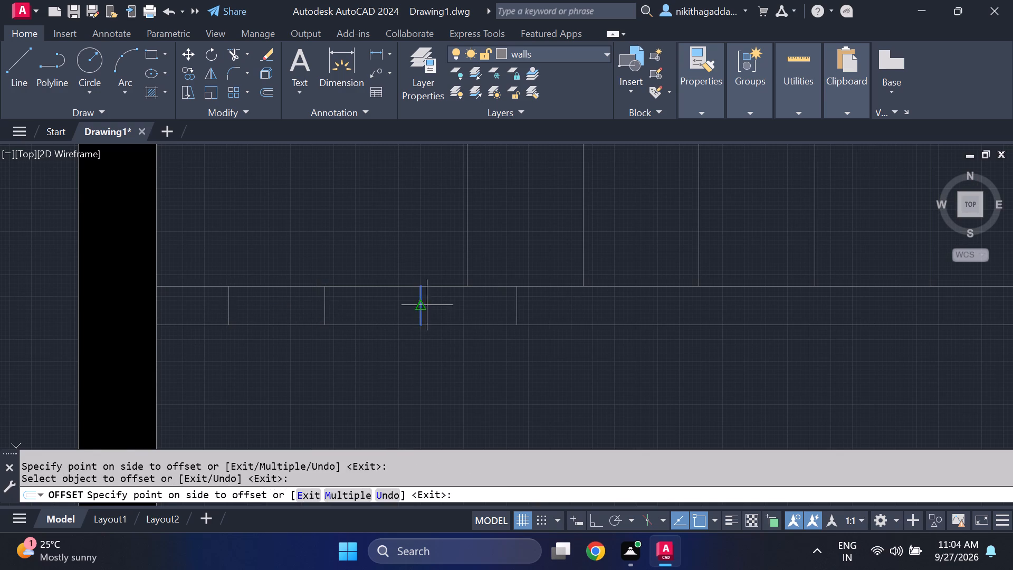
left_click(591, 305)
left_click(516, 298)
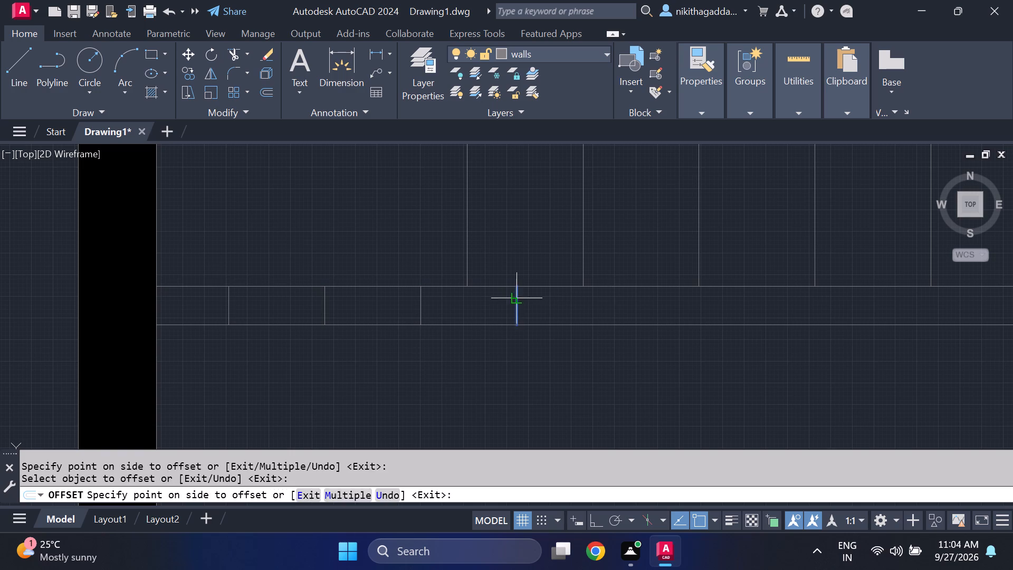
left_click(635, 311)
Continue the row along the strip below the stairs with three more eastward offsets at the same spacing.
middle_click_drag(634, 311, 339, 346)
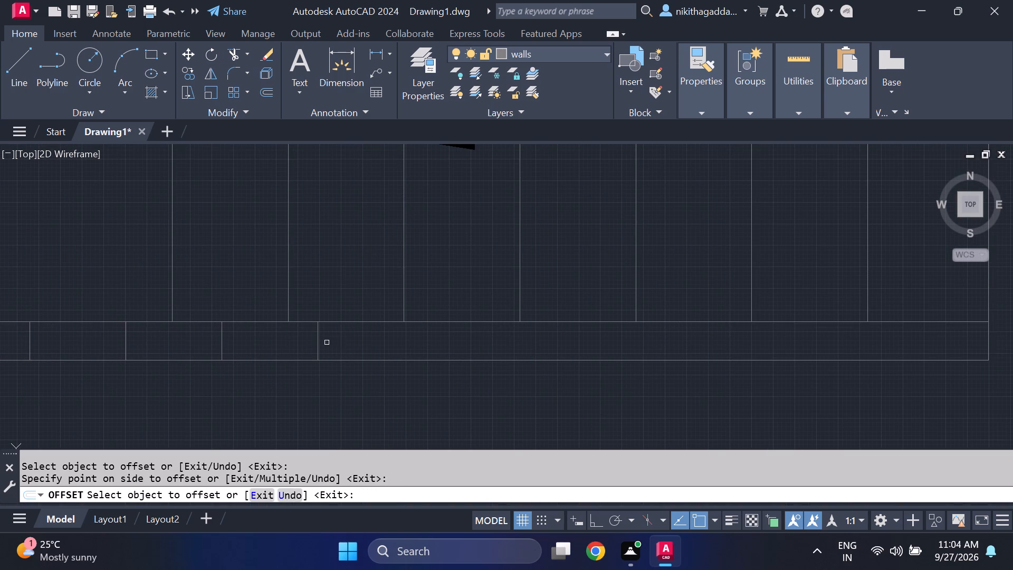
left_click(318, 346)
left_click(547, 340)
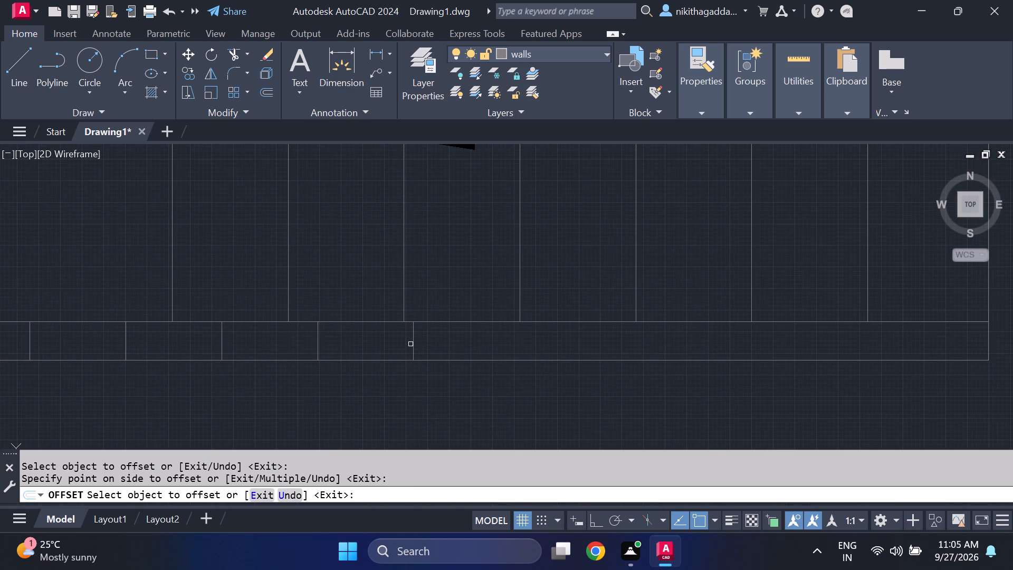
left_click(414, 340)
left_click(491, 318)
left_click(510, 340)
left_click(623, 340)
Offset the strip's last short line eastward three more times at the same spacing, continuing the row to the staircase's east end.
scroll(625, 348, "down", 2)
middle_click_drag(579, 377, 488, 404)
scroll(540, 382, "up", 3)
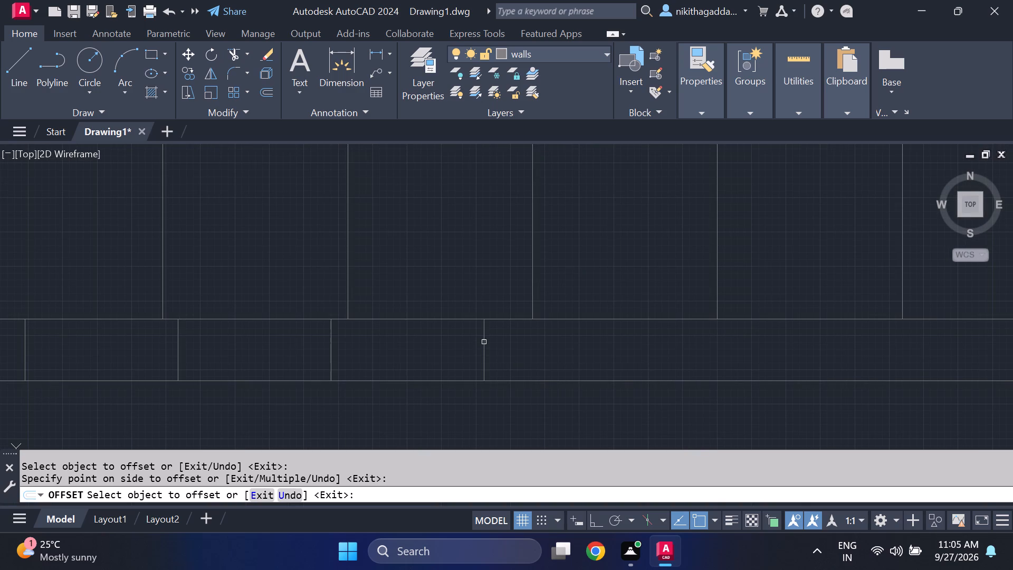
left_click(484, 342)
left_click(630, 342)
scroll(659, 361, "down", 3)
middle_click_drag(685, 385, 600, 393)
scroll(583, 371, "up", 1)
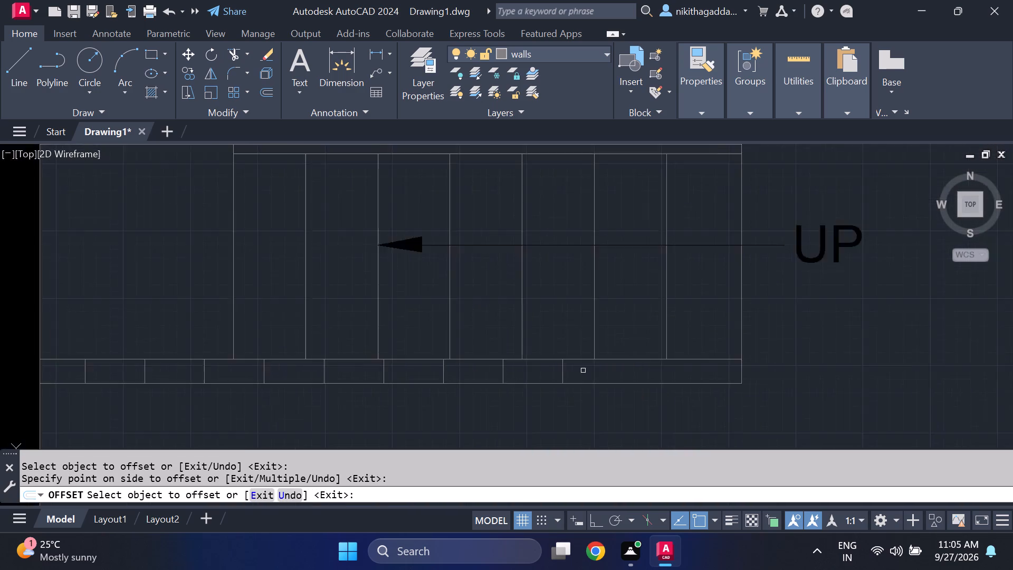
scroll(583, 370, "up", 2)
left_click(534, 370)
left_click(689, 373)
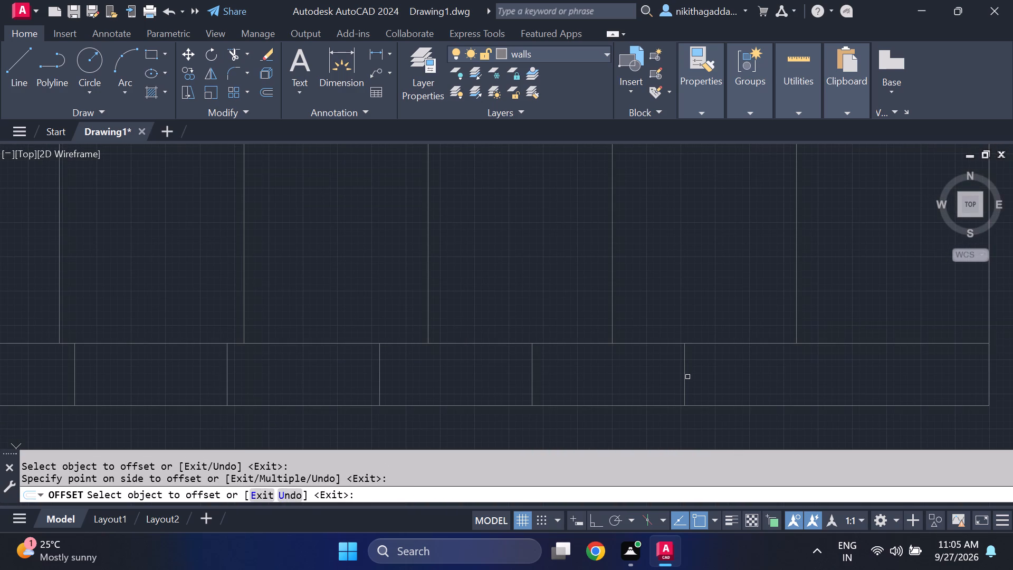
left_click(685, 381)
left_click(859, 381)
scroll(858, 389, "down", 4)
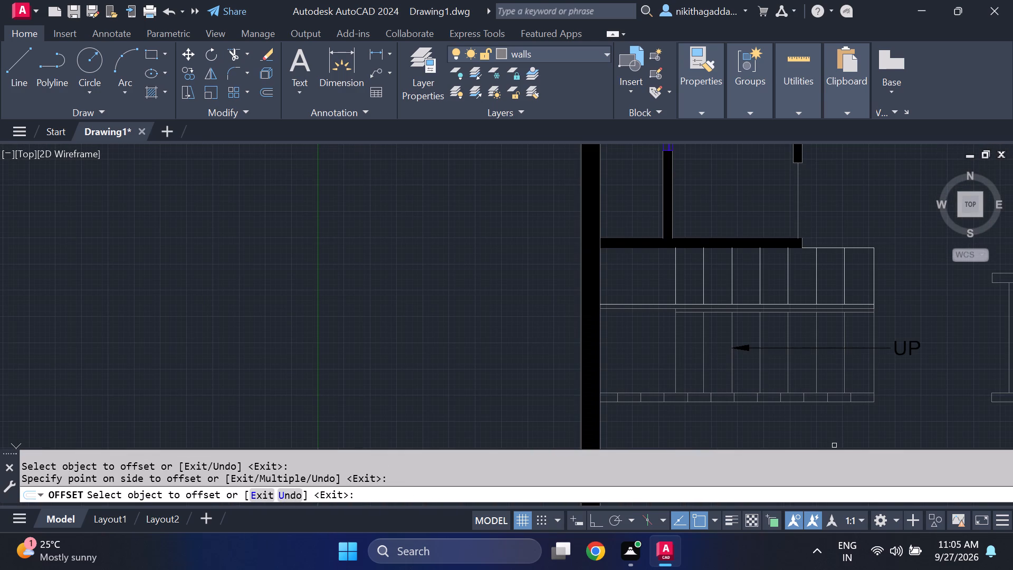
key("Escape")
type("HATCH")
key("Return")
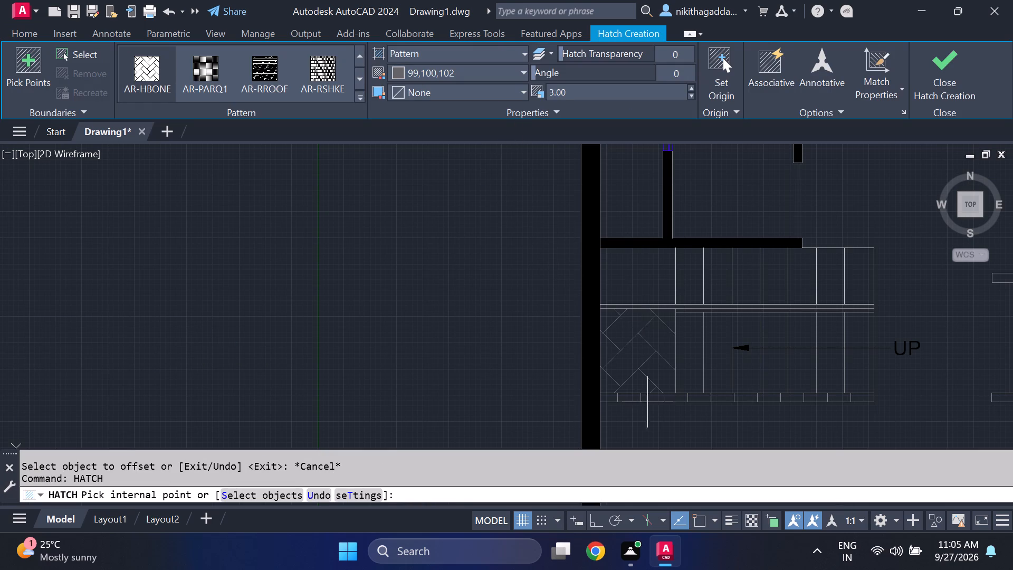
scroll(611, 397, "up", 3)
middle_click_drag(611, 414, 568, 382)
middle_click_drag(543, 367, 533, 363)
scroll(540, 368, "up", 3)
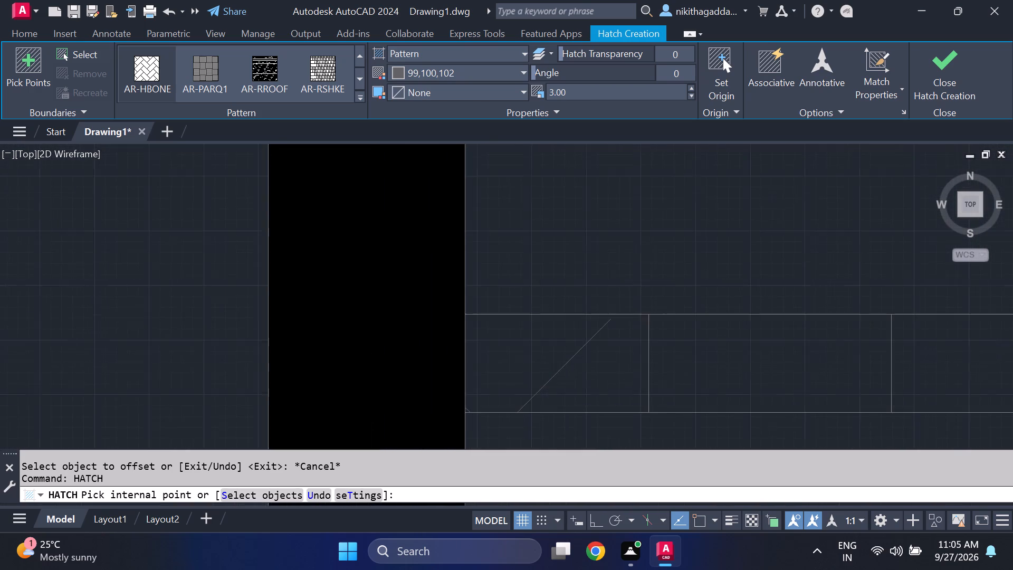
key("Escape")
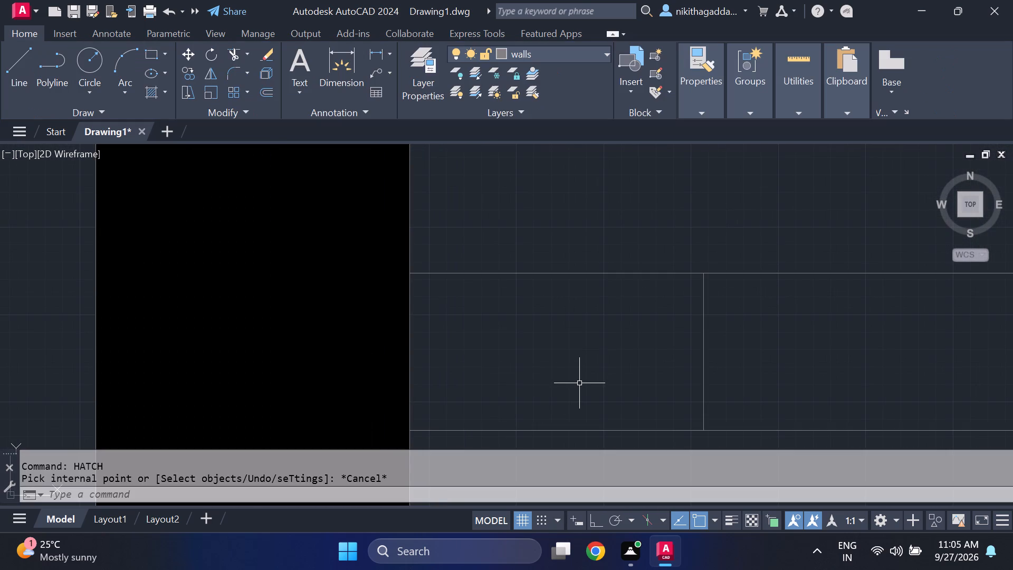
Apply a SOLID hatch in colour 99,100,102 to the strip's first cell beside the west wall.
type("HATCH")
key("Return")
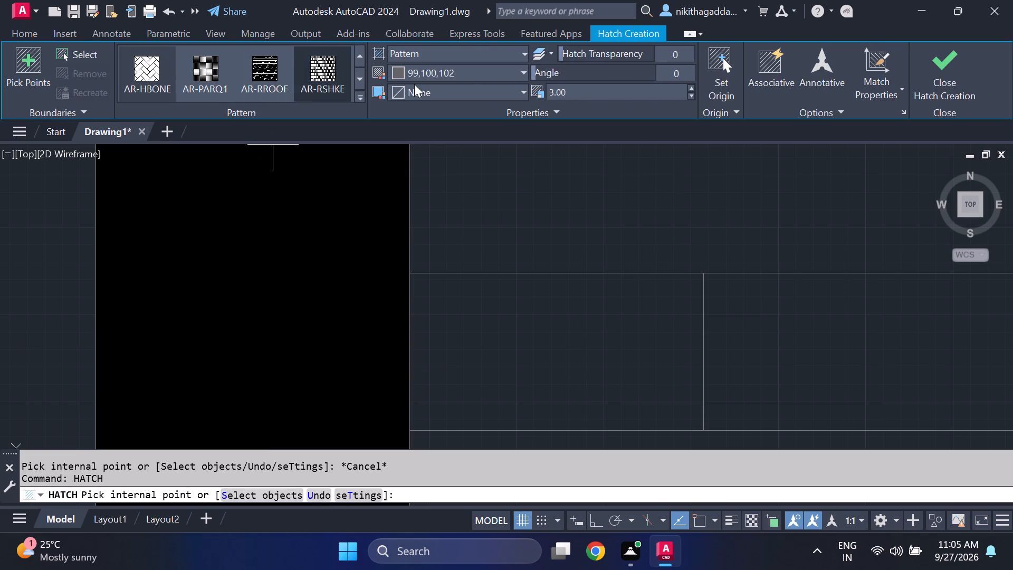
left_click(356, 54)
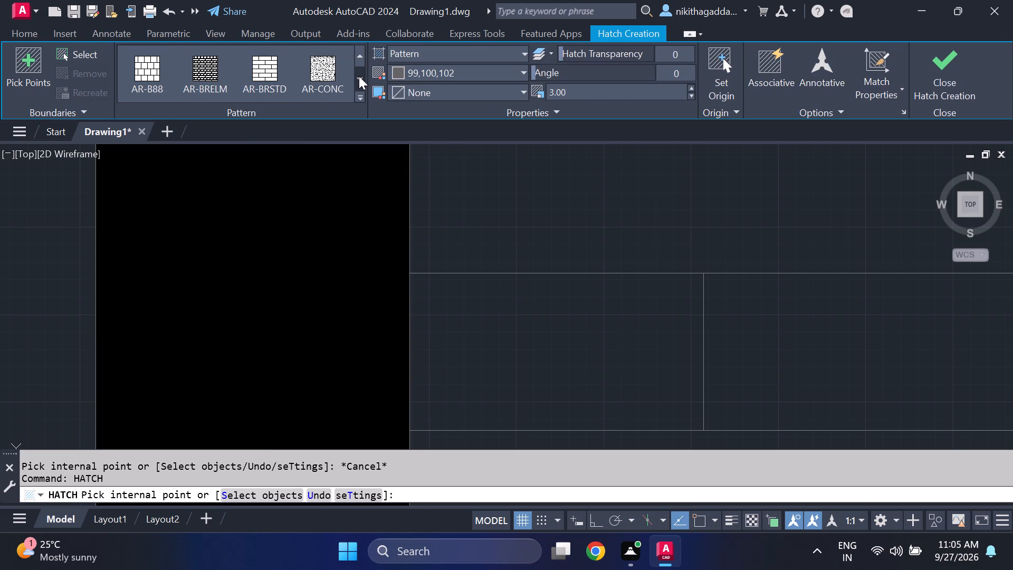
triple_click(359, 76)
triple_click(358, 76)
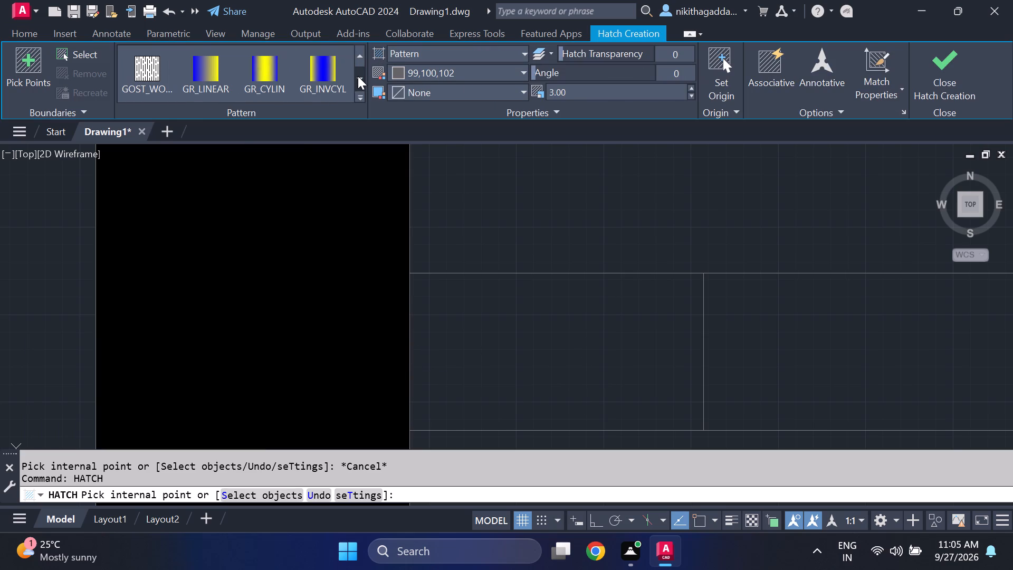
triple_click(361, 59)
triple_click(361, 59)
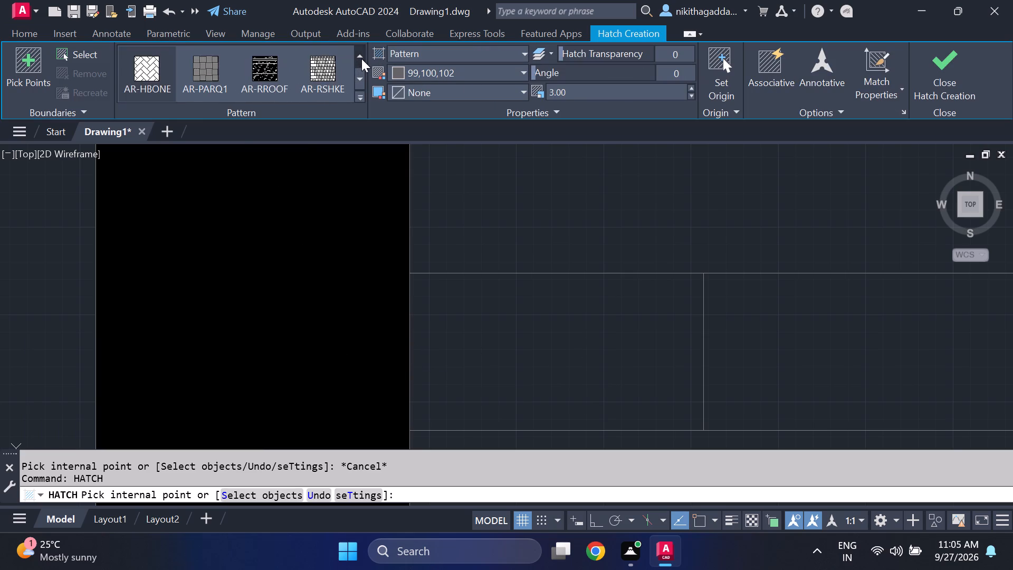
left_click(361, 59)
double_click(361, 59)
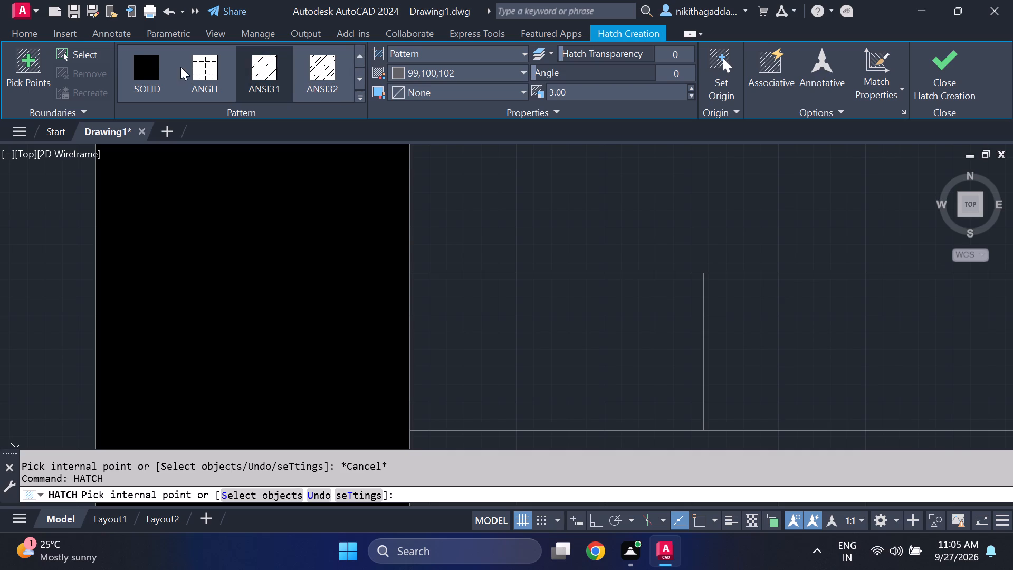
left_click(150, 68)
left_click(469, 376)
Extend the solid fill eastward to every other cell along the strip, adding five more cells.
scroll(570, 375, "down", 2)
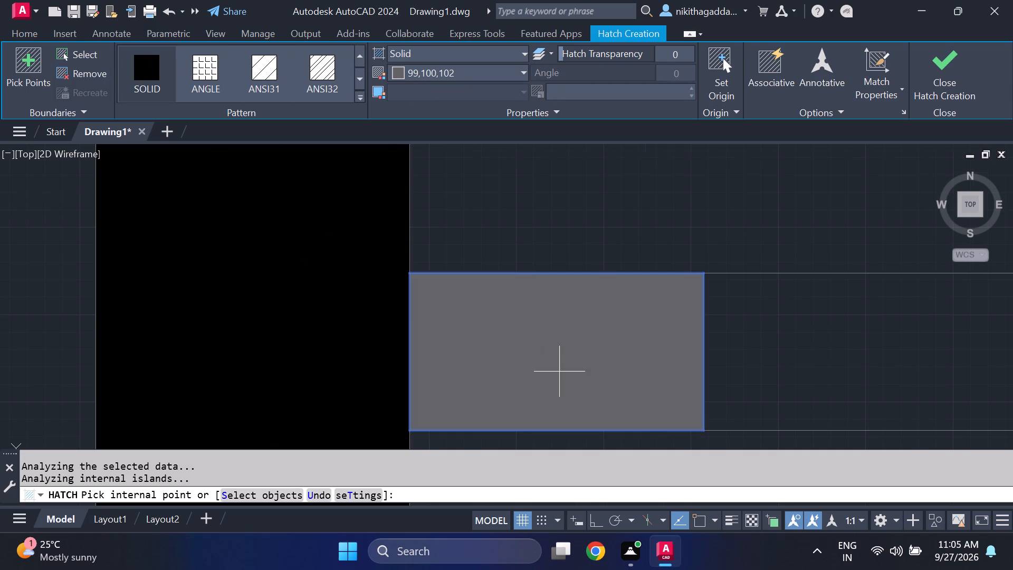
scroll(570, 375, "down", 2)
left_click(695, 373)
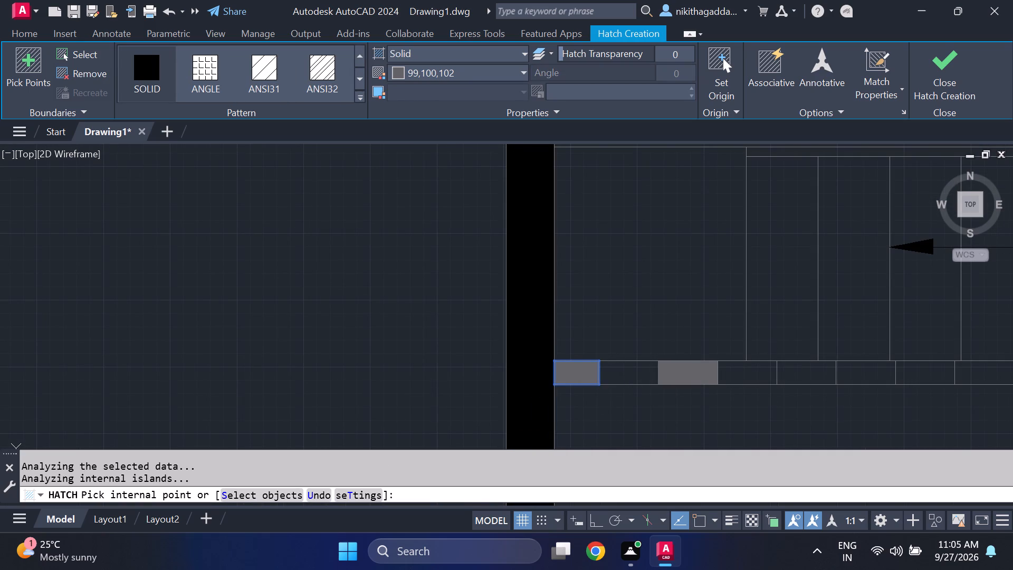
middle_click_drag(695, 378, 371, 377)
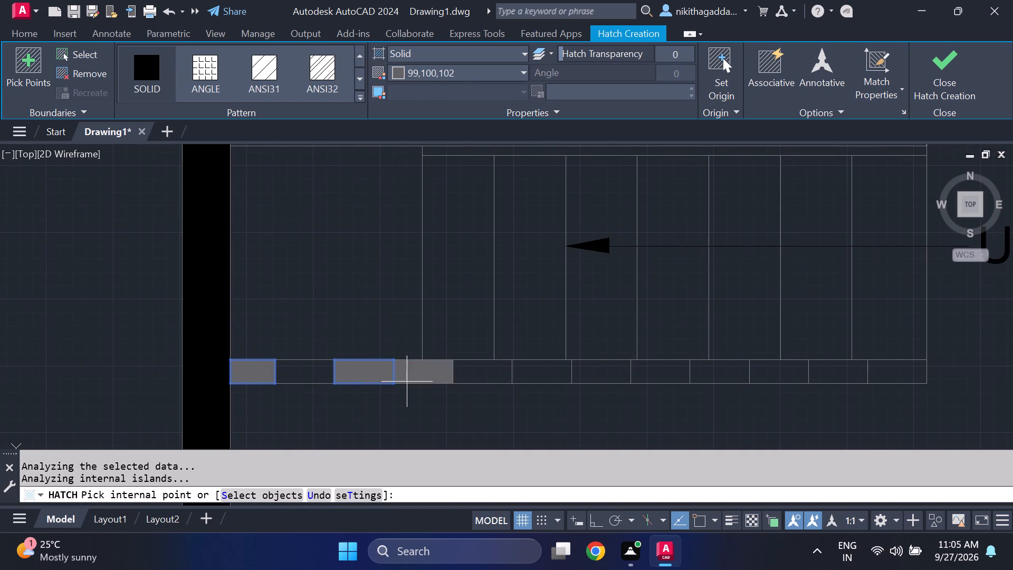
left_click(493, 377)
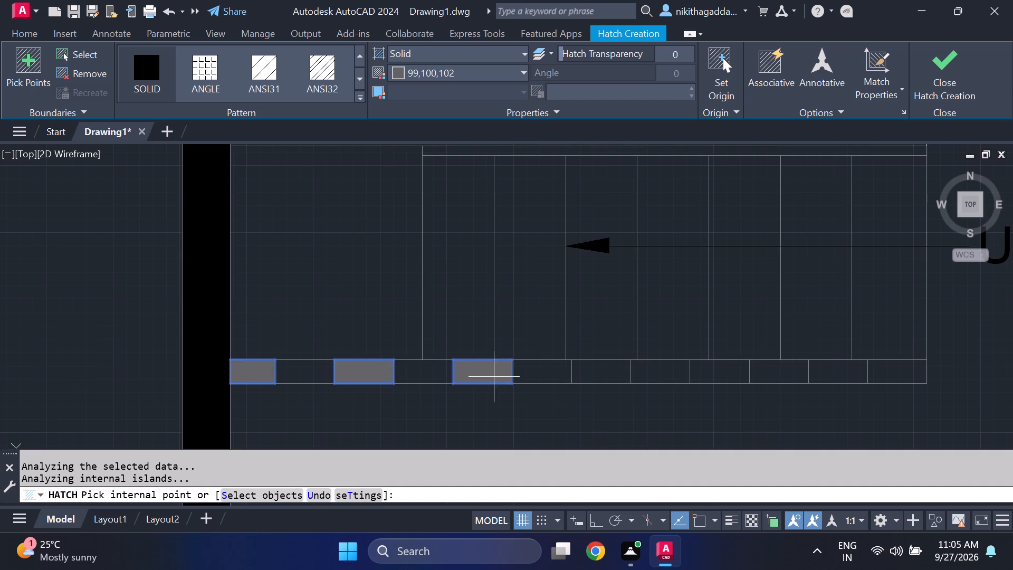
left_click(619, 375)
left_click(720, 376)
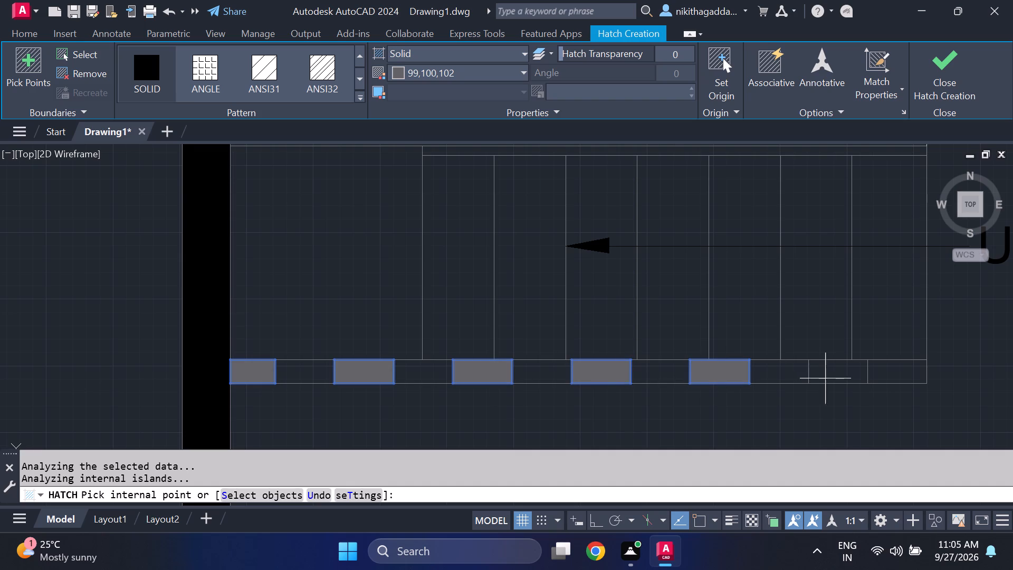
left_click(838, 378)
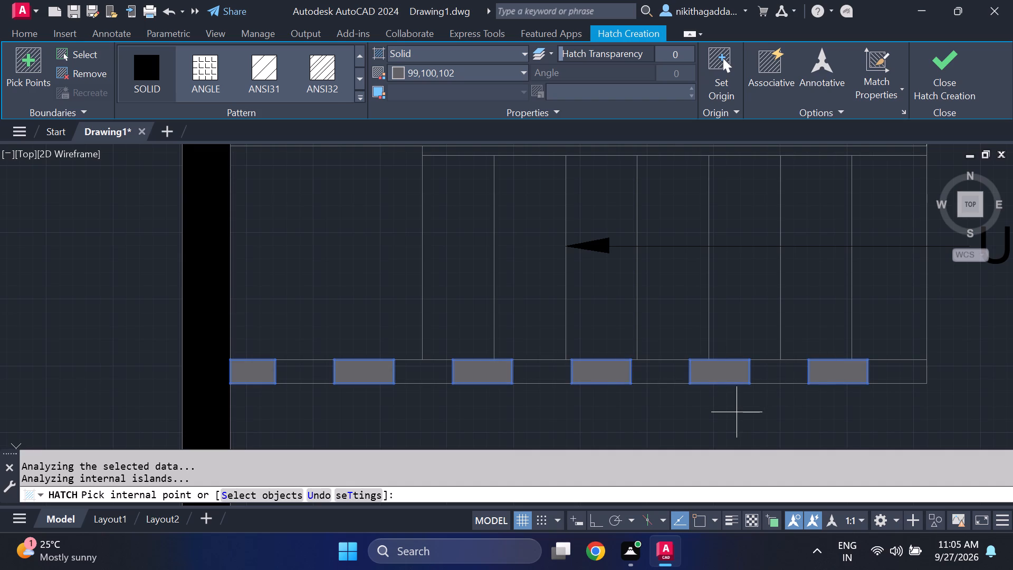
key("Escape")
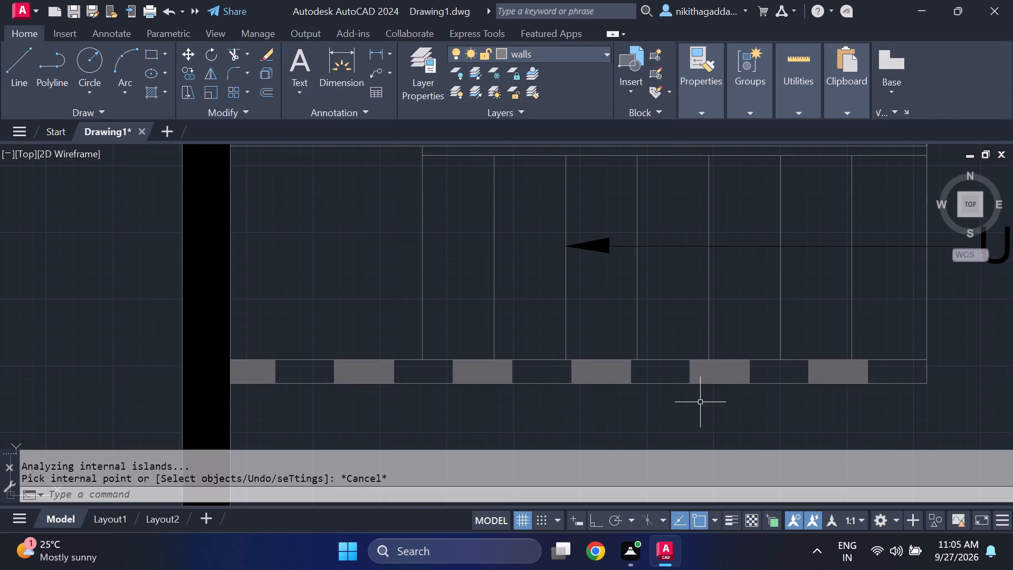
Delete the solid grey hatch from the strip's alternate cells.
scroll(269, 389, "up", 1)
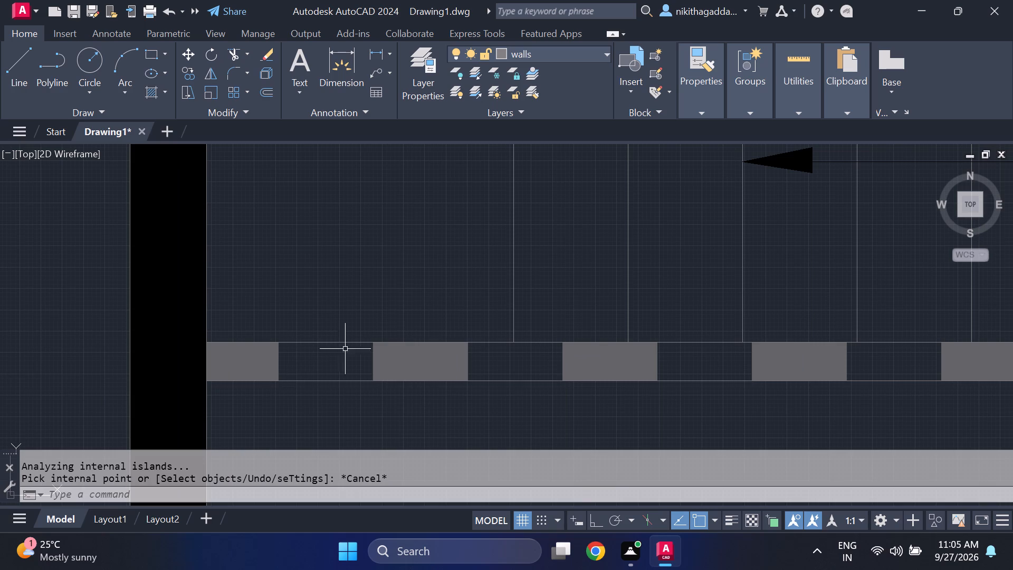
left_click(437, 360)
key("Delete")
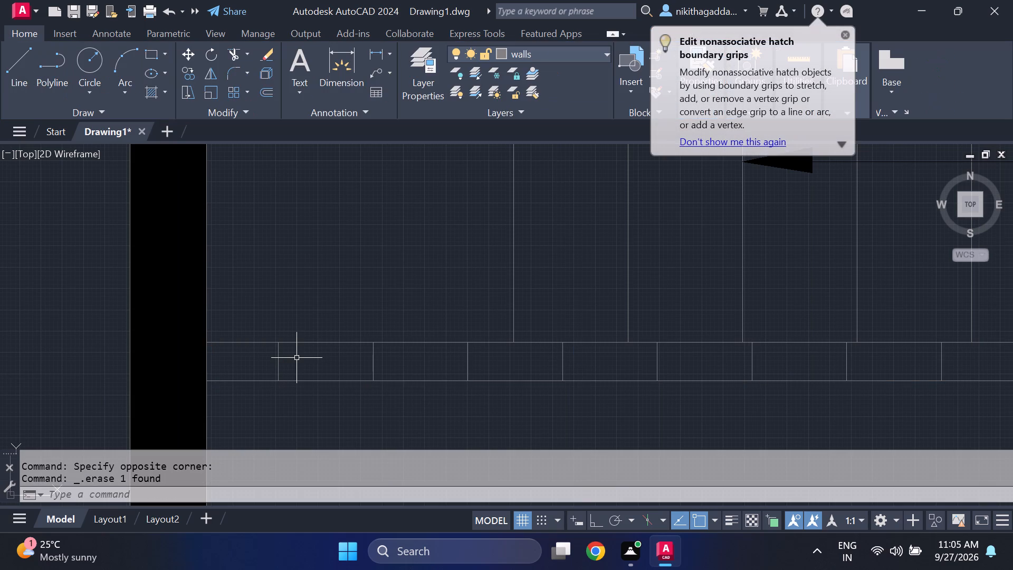
Start a new solid hatch for the strip, try colours 122,175,223 and 173,221,247, and settle on 152,152,204.
type("HATCH")
key("Return")
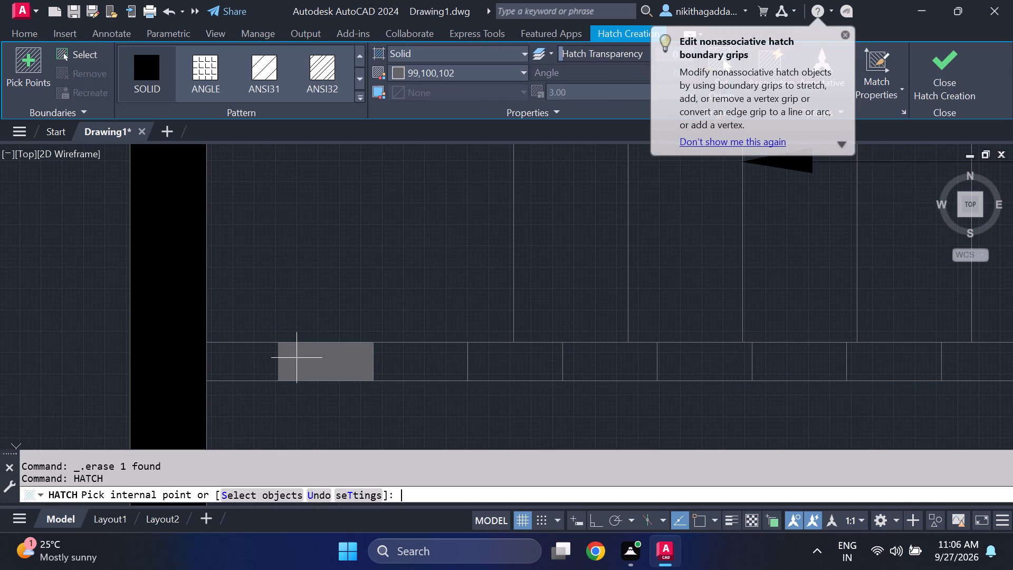
left_click(482, 79)
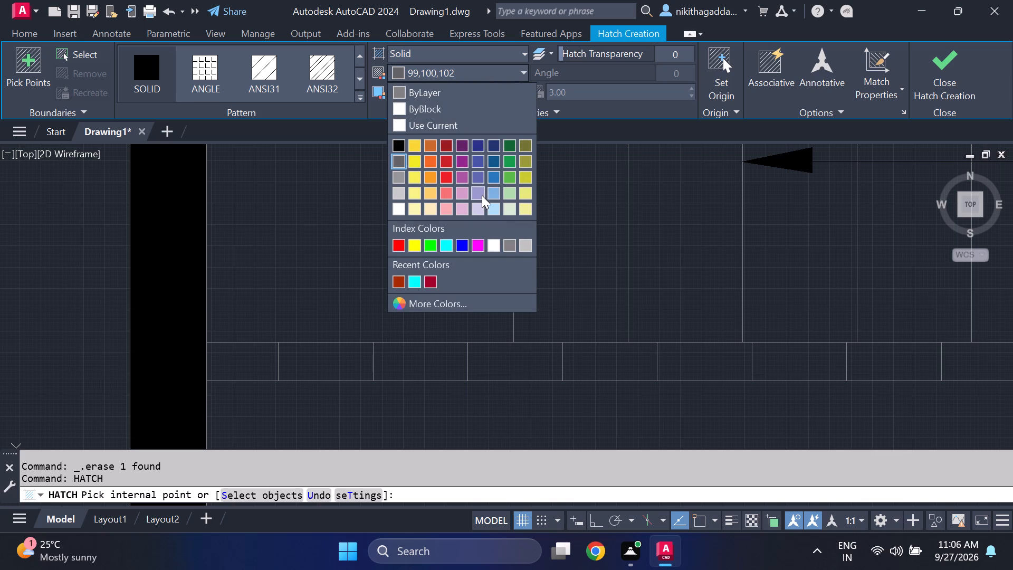
left_click(482, 195)
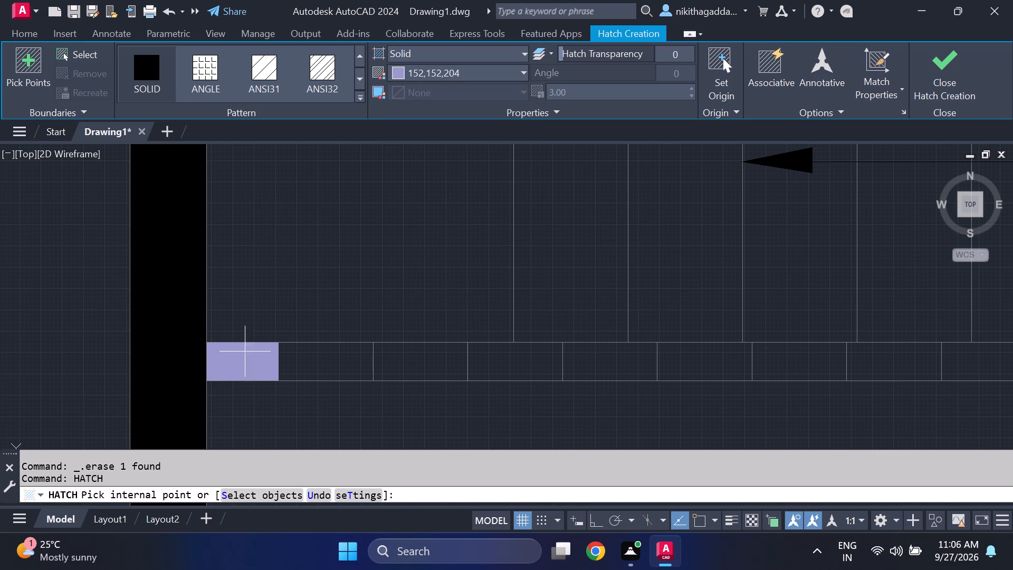
left_click(515, 73)
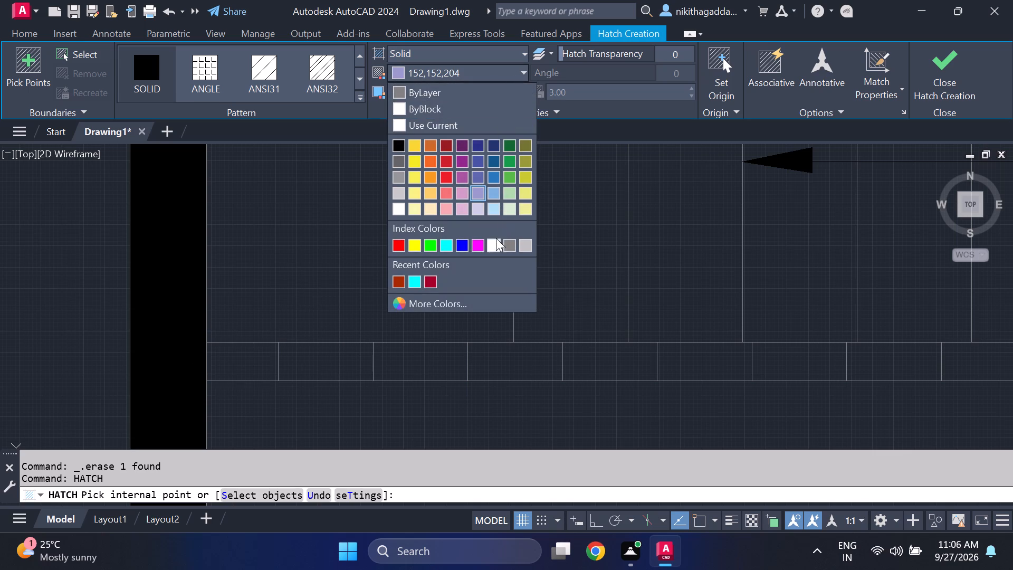
left_click(494, 194)
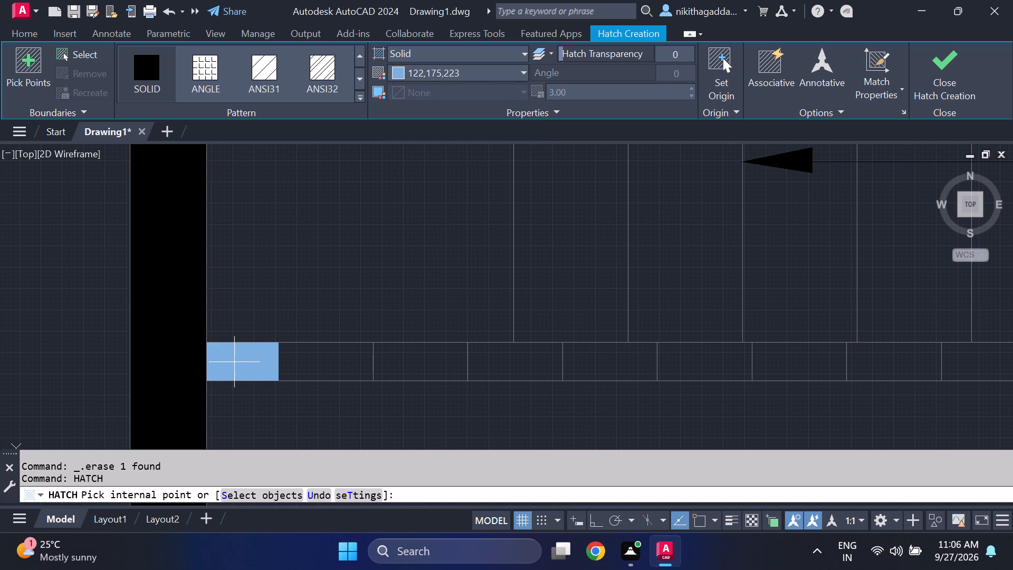
left_click(518, 72)
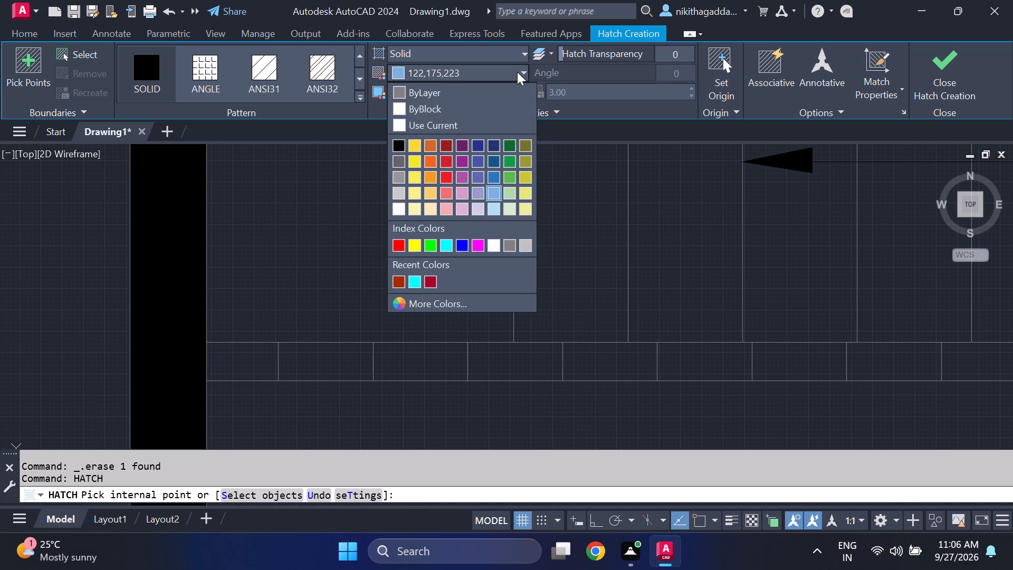
left_click(493, 213)
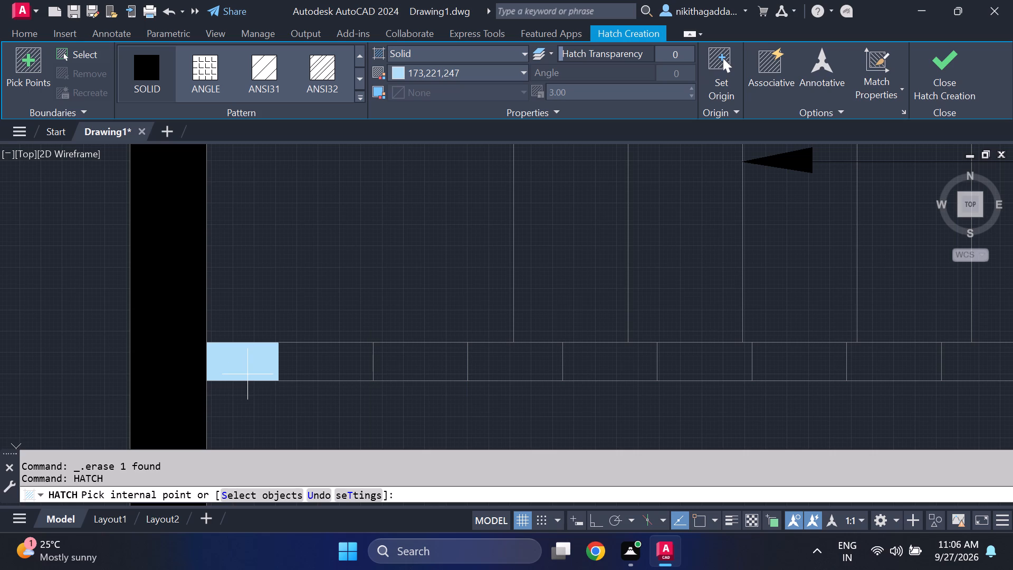
left_click(491, 74)
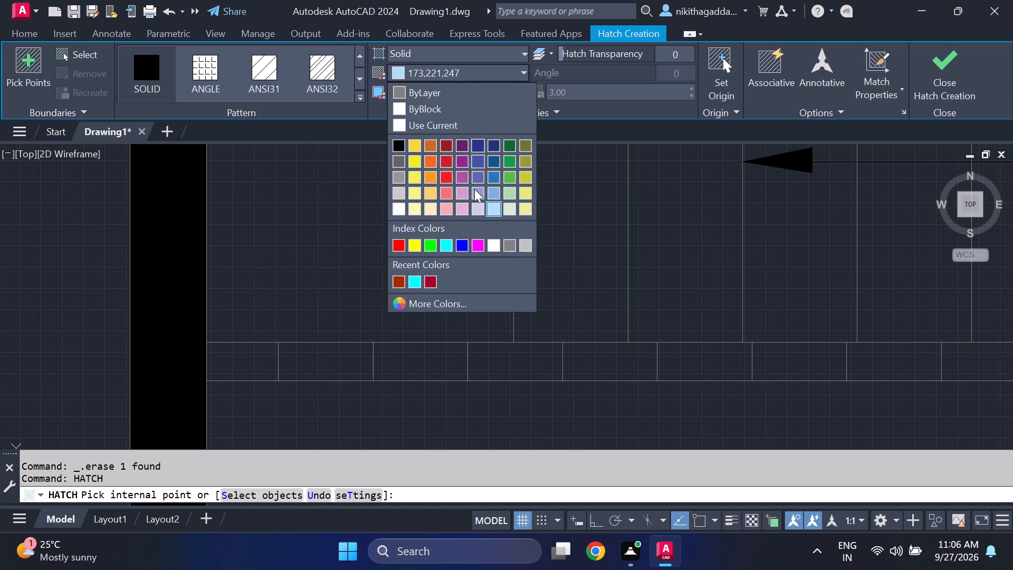
left_click(474, 191)
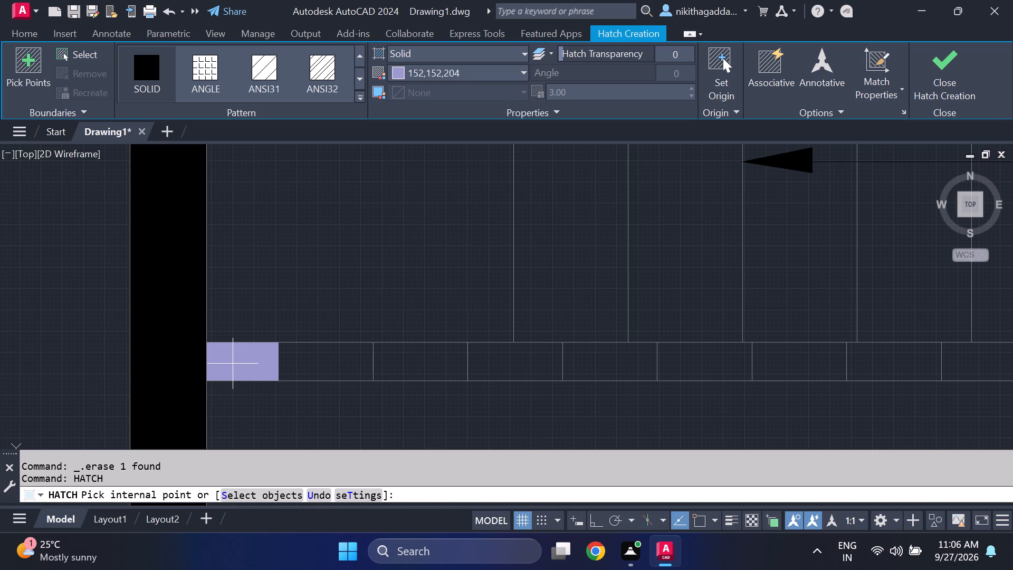
Fill six alternate cells of the strip below the staircase with the solid 152,152,204 hatch, from the east end back to the west wall.
middle_click_drag(722, 379, 720, 379)
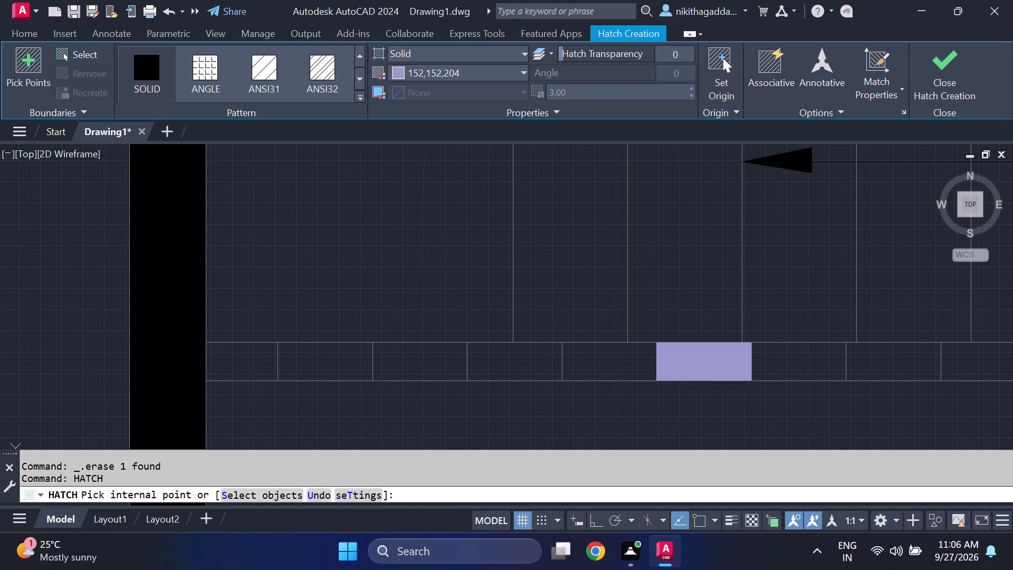
middle_click_drag(720, 379, 328, 274)
middle_click_drag(301, 269, 275, 264)
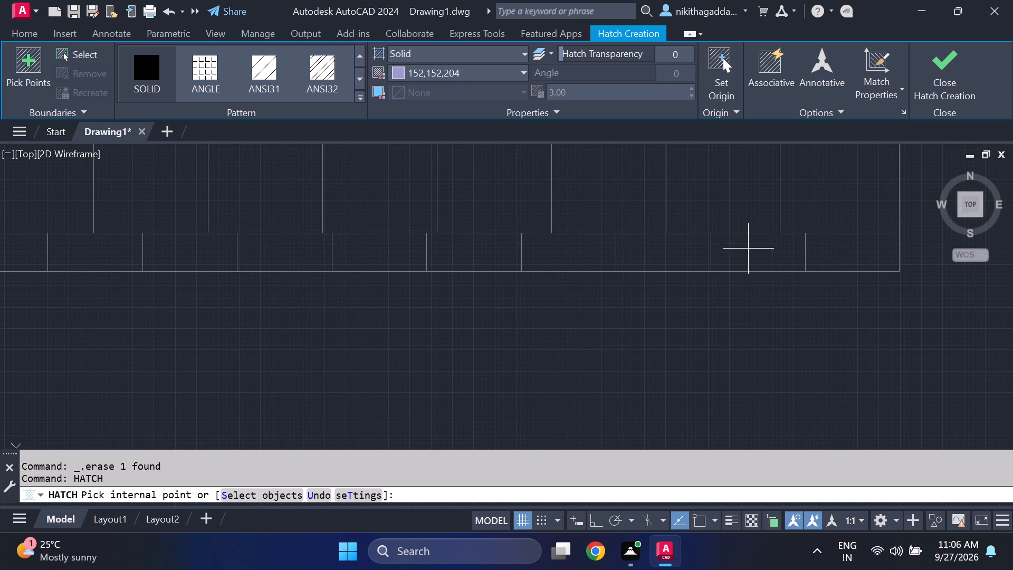
scroll(748, 248, "down", 2)
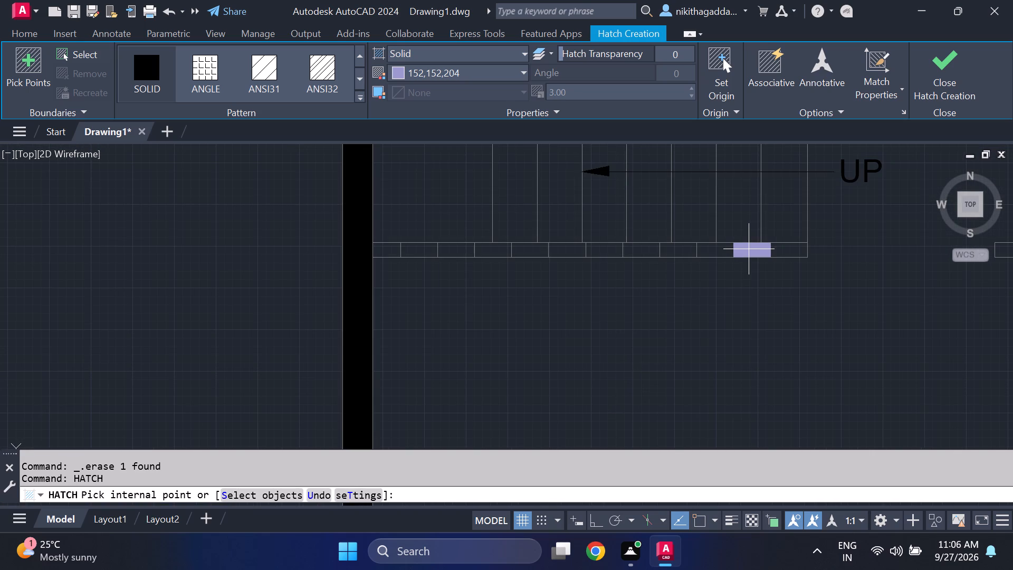
scroll(751, 253, "up", 3)
left_click(751, 253)
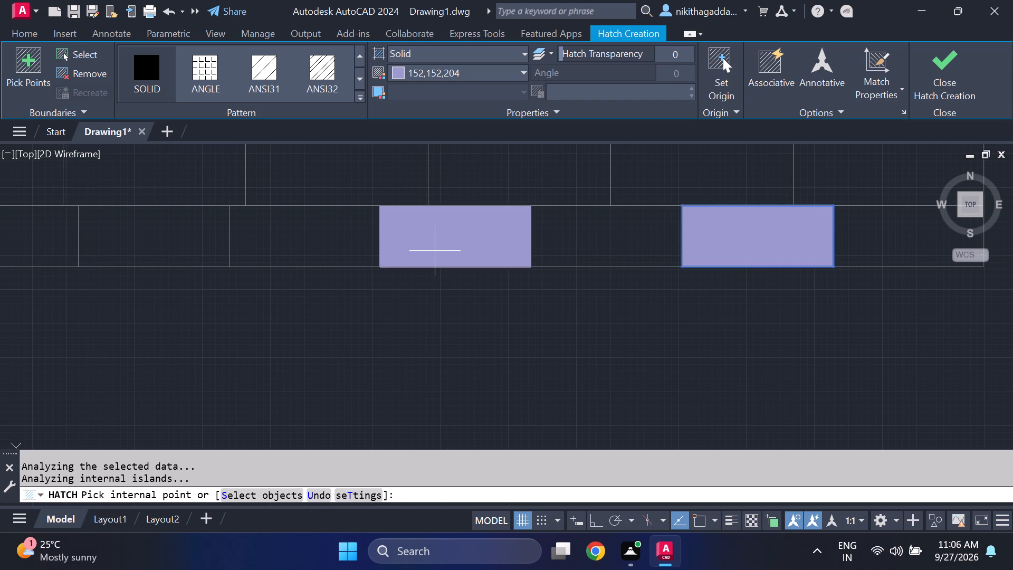
left_click(436, 249)
left_click(110, 244)
middle_click_drag(153, 250, 198, 254)
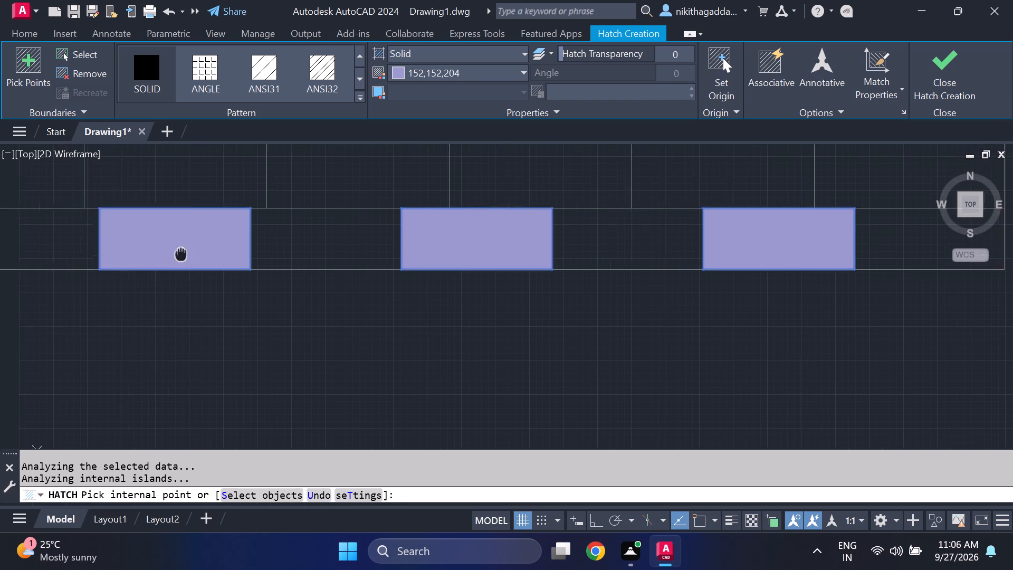
middle_click_drag(198, 254, 625, 263)
scroll(464, 248, "down", 2)
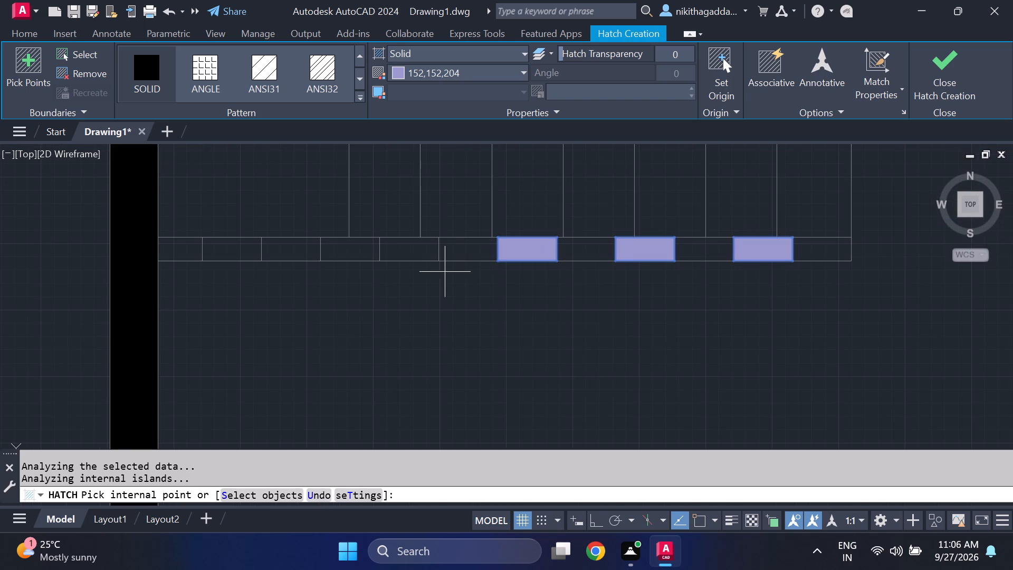
left_click(424, 259)
left_click(285, 251)
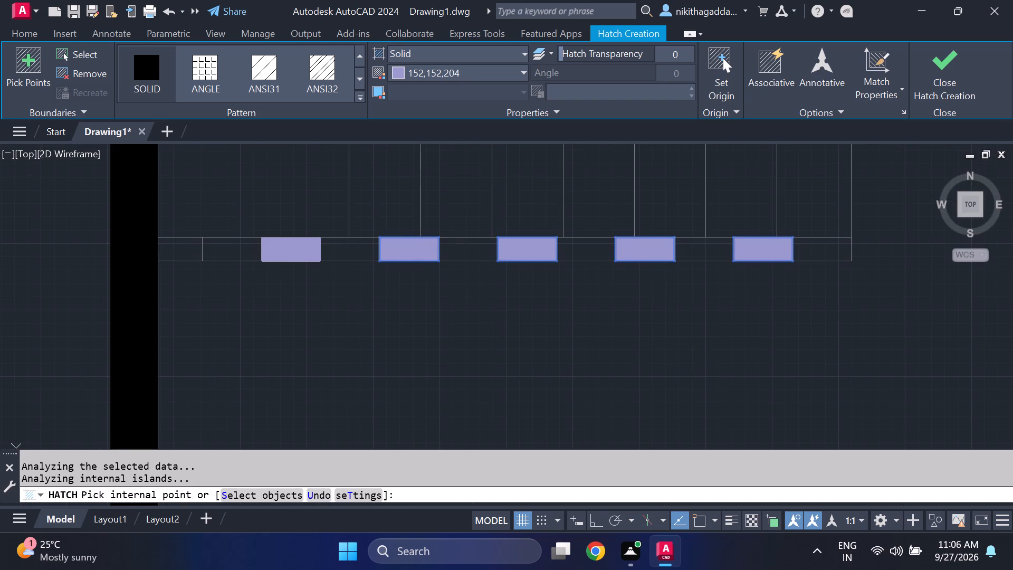
left_click(176, 244)
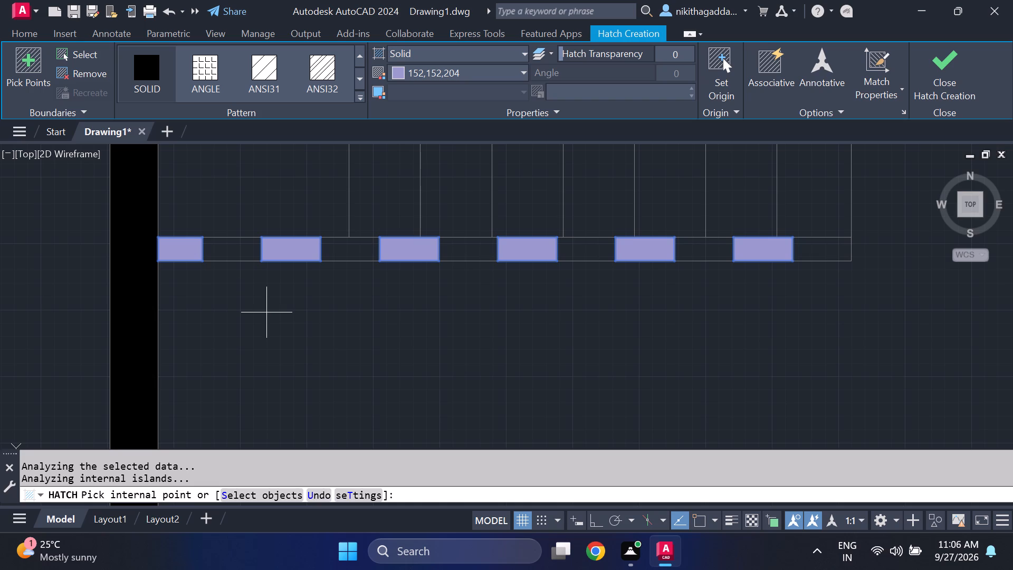
key("Escape")
Fill the six remaining cells of the strip with a new solid hatch in colour 254,204,102.
type("HATCJ")
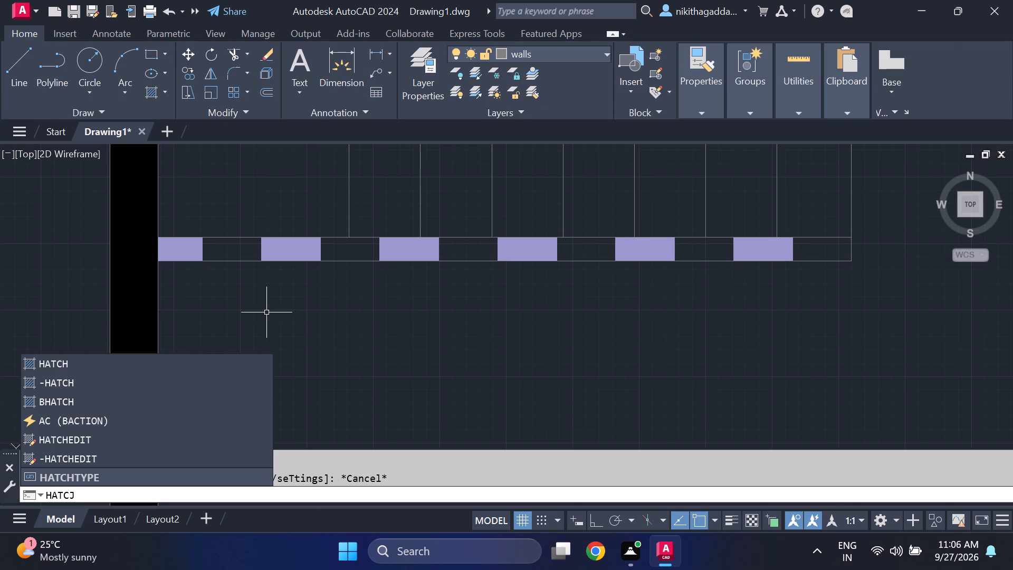
key("BackSpace")
key("h")
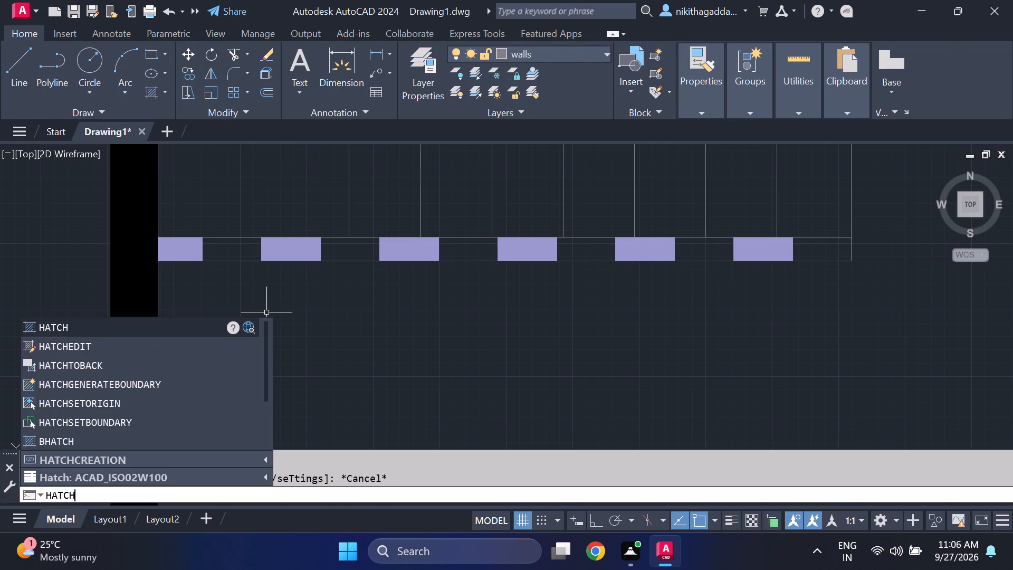
key("Return")
left_click(496, 75)
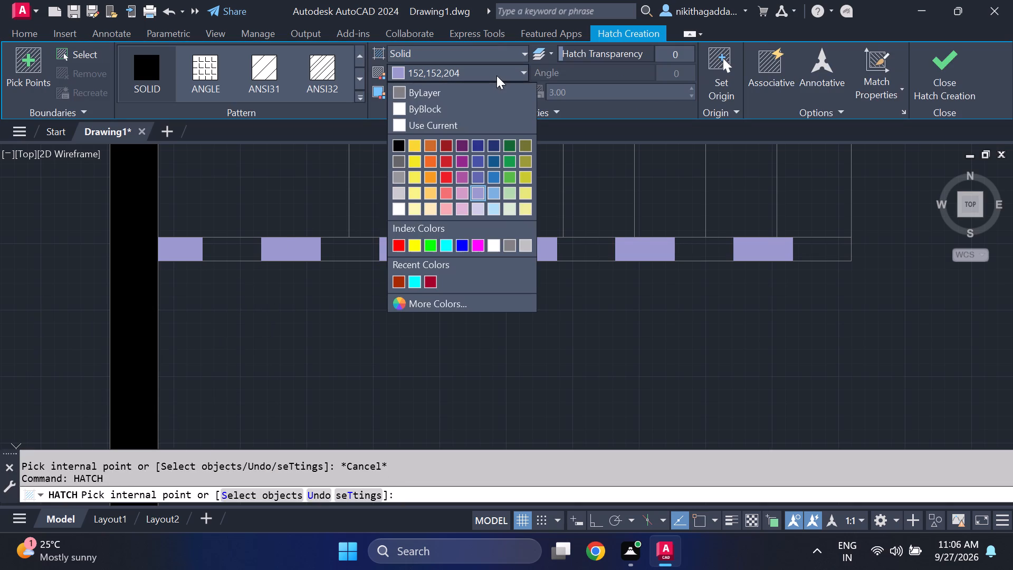
left_click(428, 189)
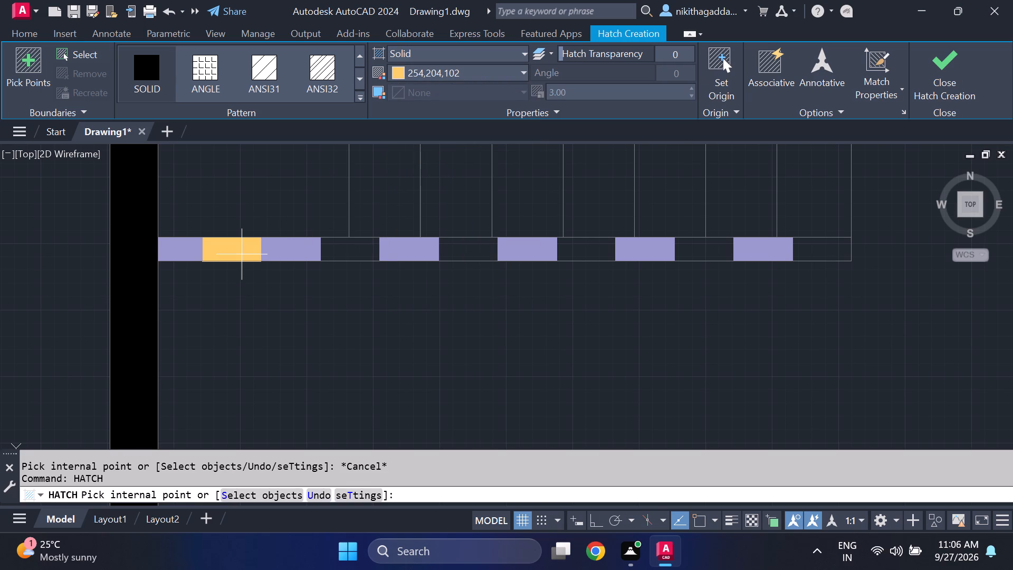
left_click(242, 254)
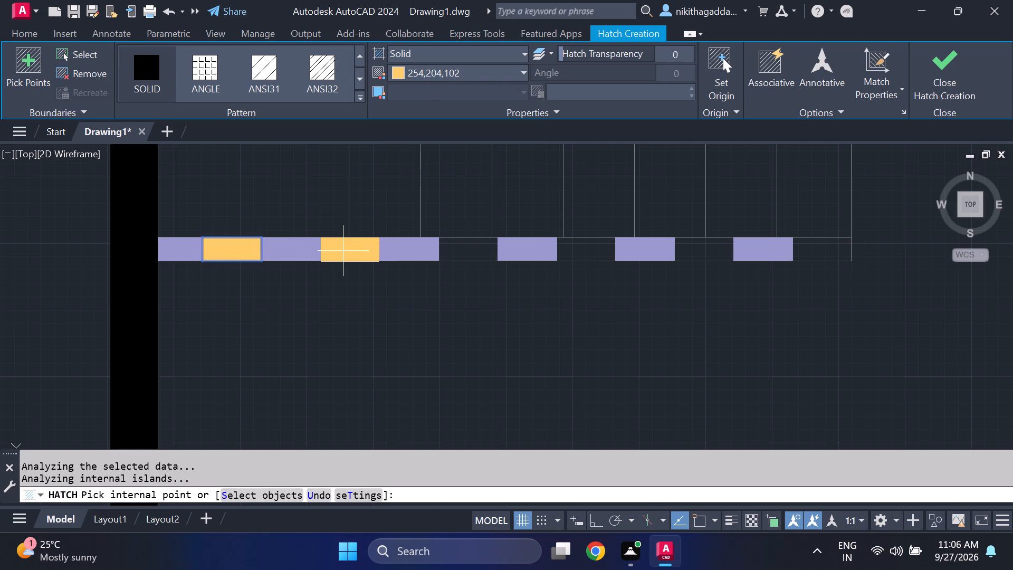
left_click(343, 251)
left_click(473, 254)
left_click(574, 254)
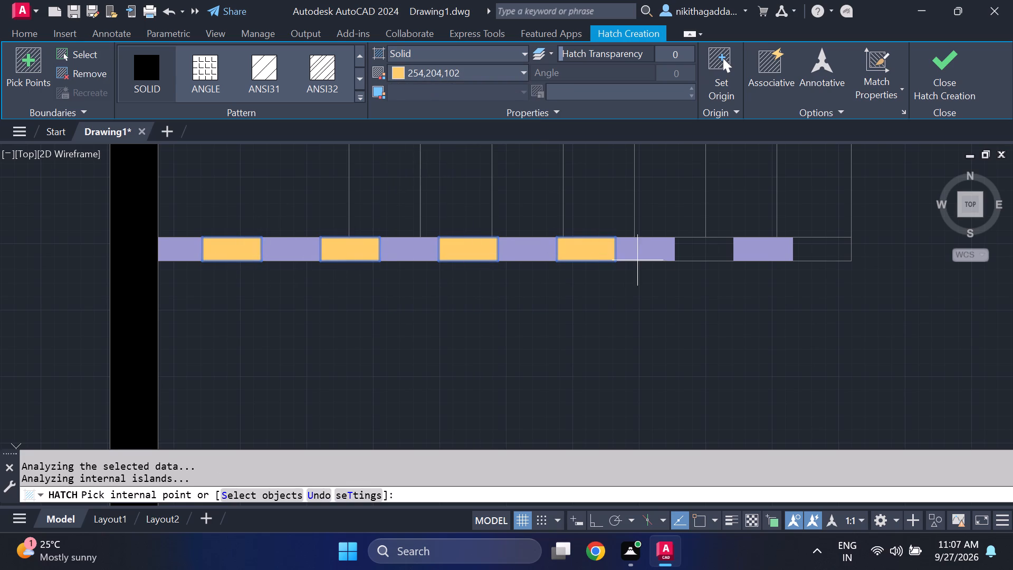
left_click(714, 255)
left_click(829, 250)
Fill the rectangle between the two short ledges on the east wall, opposite the staircase, with the same 254,204,102 solid hatch.
scroll(760, 294, "down", 1)
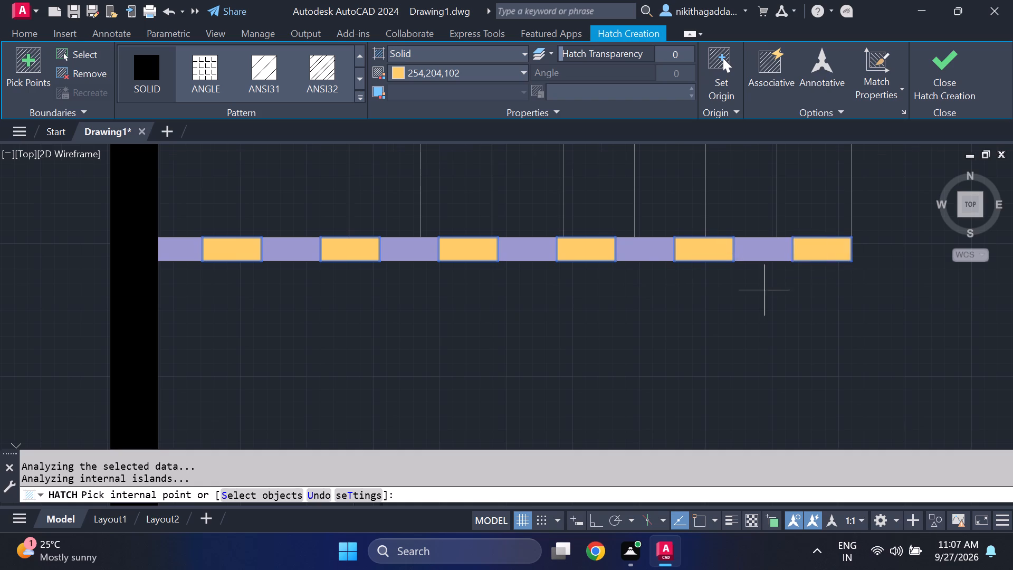
scroll(754, 301, "down", 3)
middle_click_drag(796, 341, 617, 384)
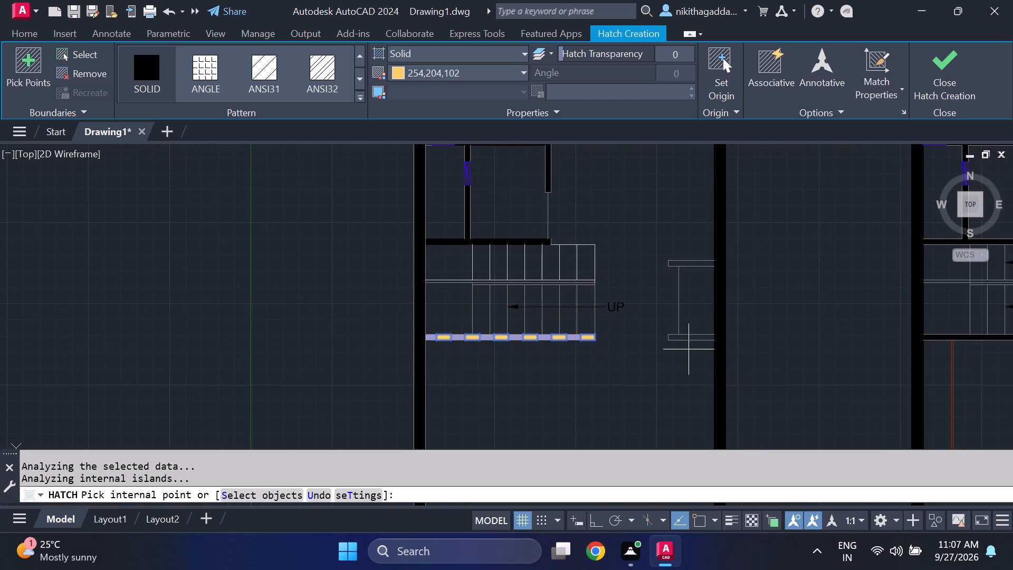
left_click(695, 318)
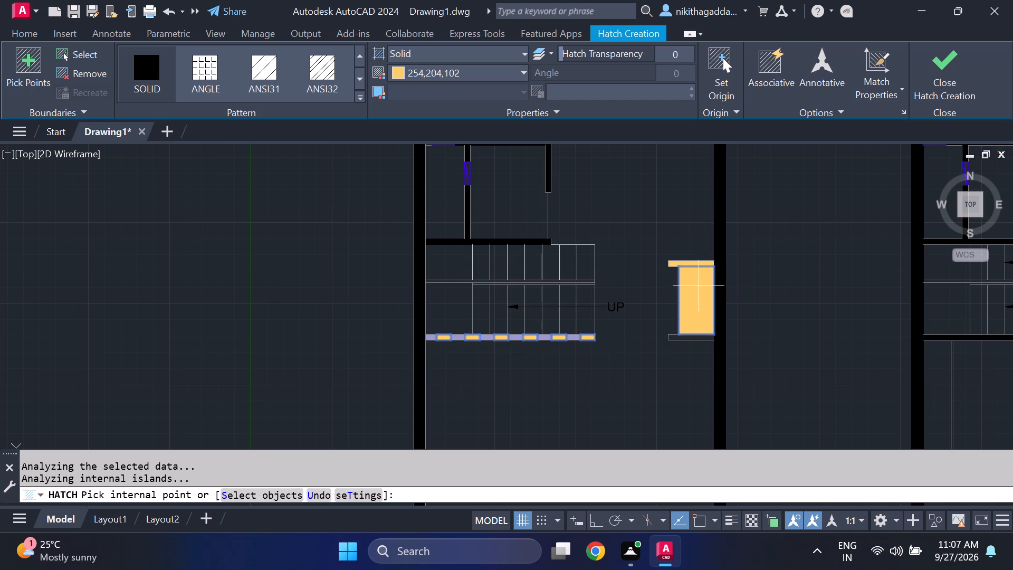
left_click(942, 90)
Examine the coloured strip, the filled rectangle, the staircases and the front rooms across both floor plans.
scroll(705, 351, "down", 3)
scroll(705, 366, "up", 3)
scroll(545, 335, "up", 1)
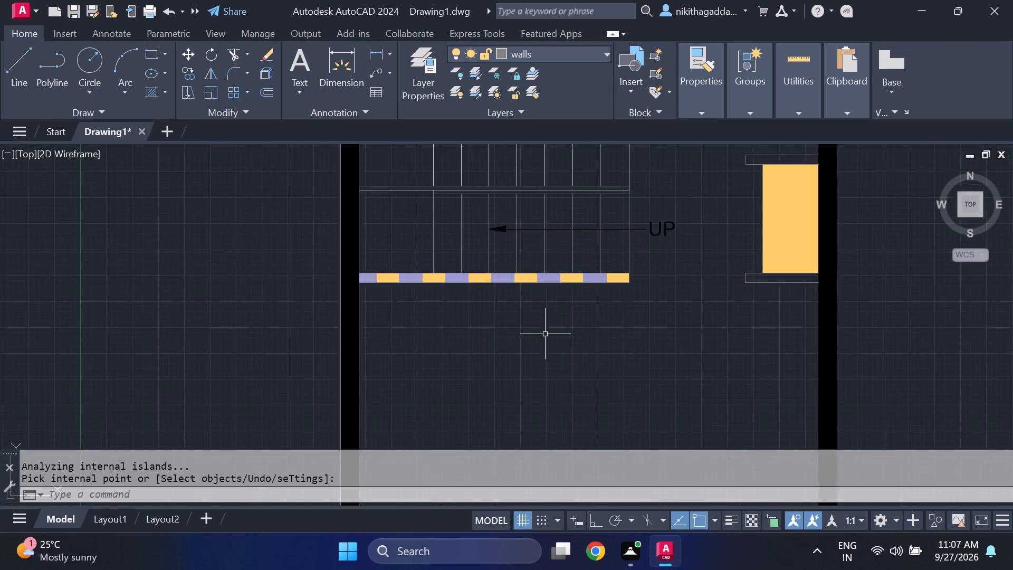
scroll(545, 334, "up", 3)
scroll(544, 333, "down", 5)
scroll(625, 322, "down", 1)
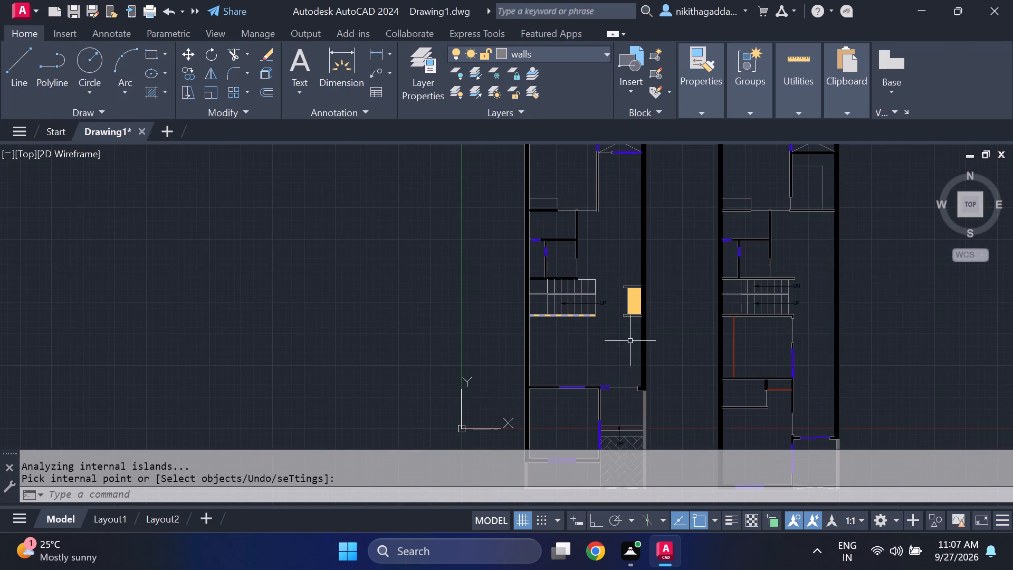
middle_click_drag(633, 349, 465, 340)
scroll(468, 277, "up", 2)
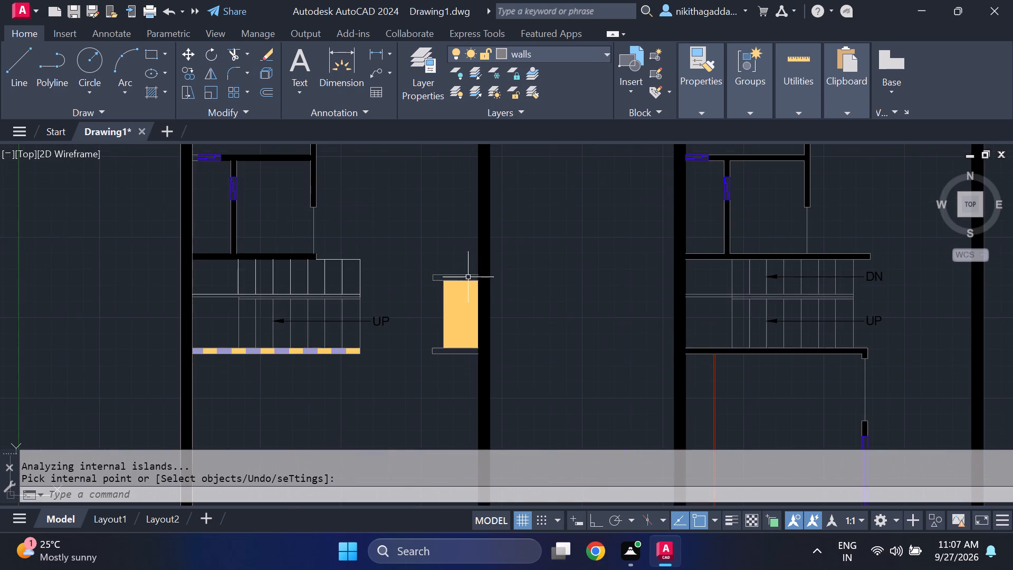
scroll(280, 344, "up", 3)
scroll(286, 350, "down", 4)
scroll(352, 375, "down", 1)
middle_click_drag(352, 383, 301, 258)
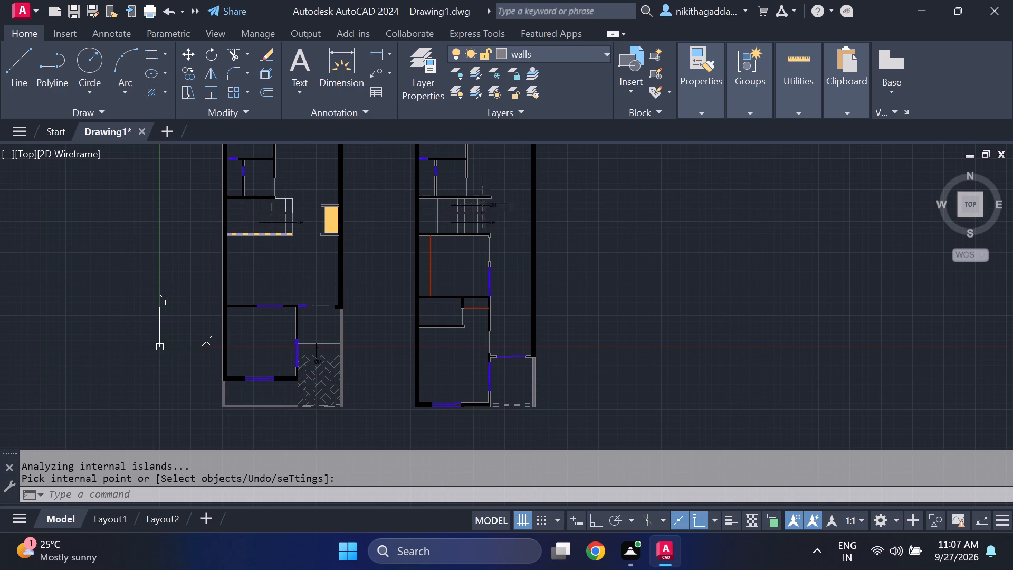
scroll(314, 351, "up", 1)
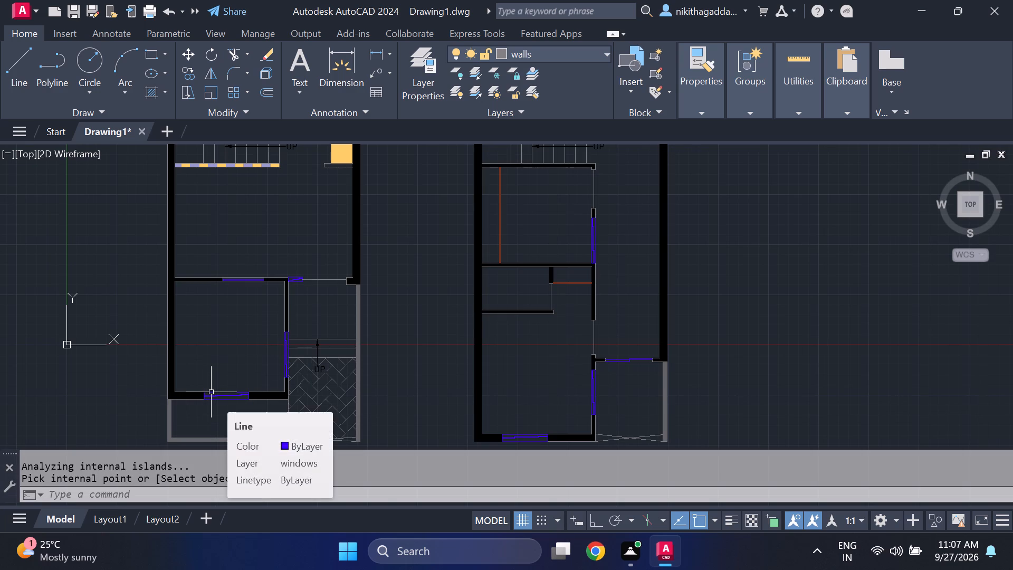
scroll(402, 359, "up", 1)
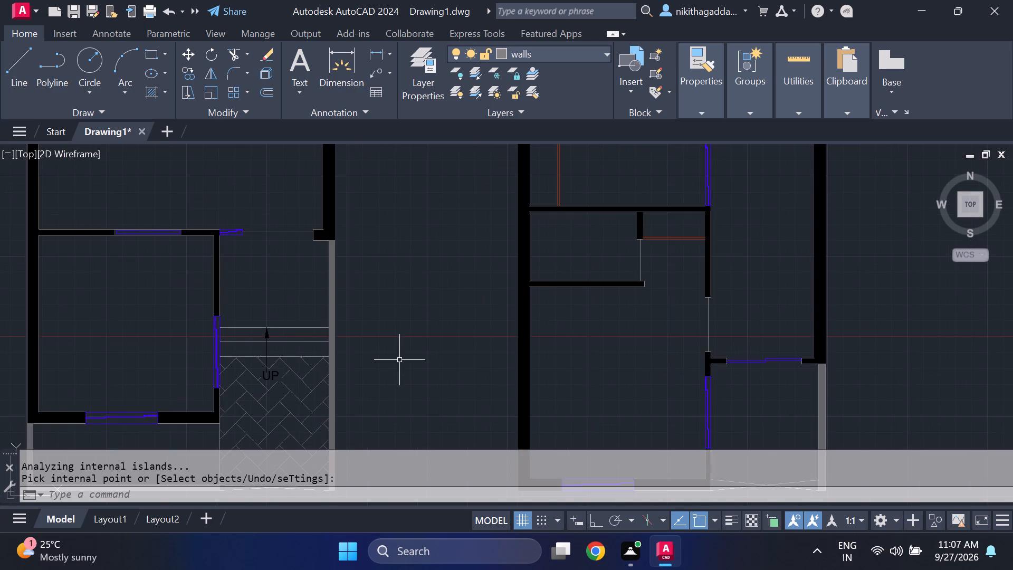
scroll(396, 42, "down", 2)
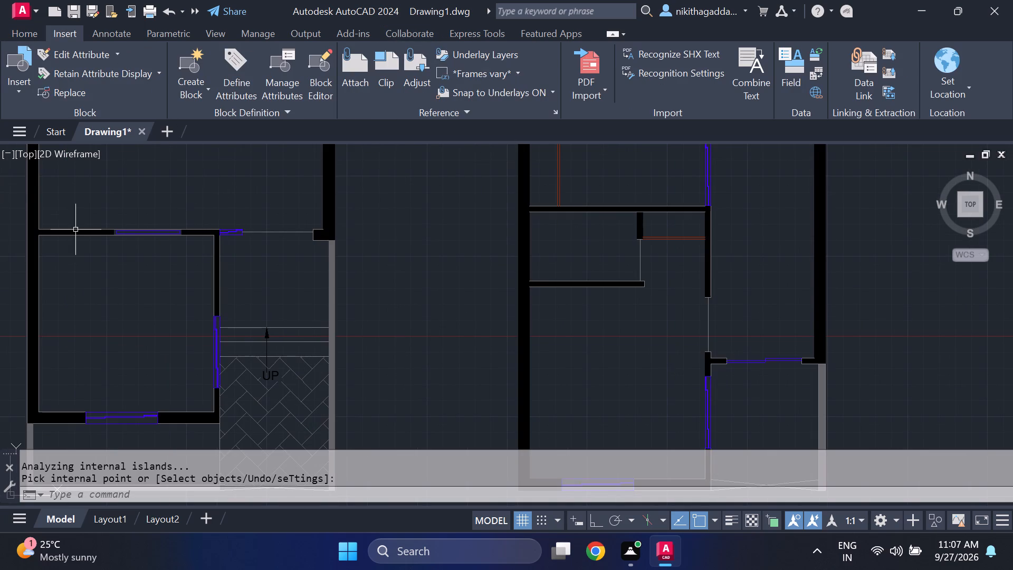
scroll(948, 252, "down", 2)
middle_click_drag(837, 279, 484, 313)
middle_click_drag(471, 311, 462, 310)
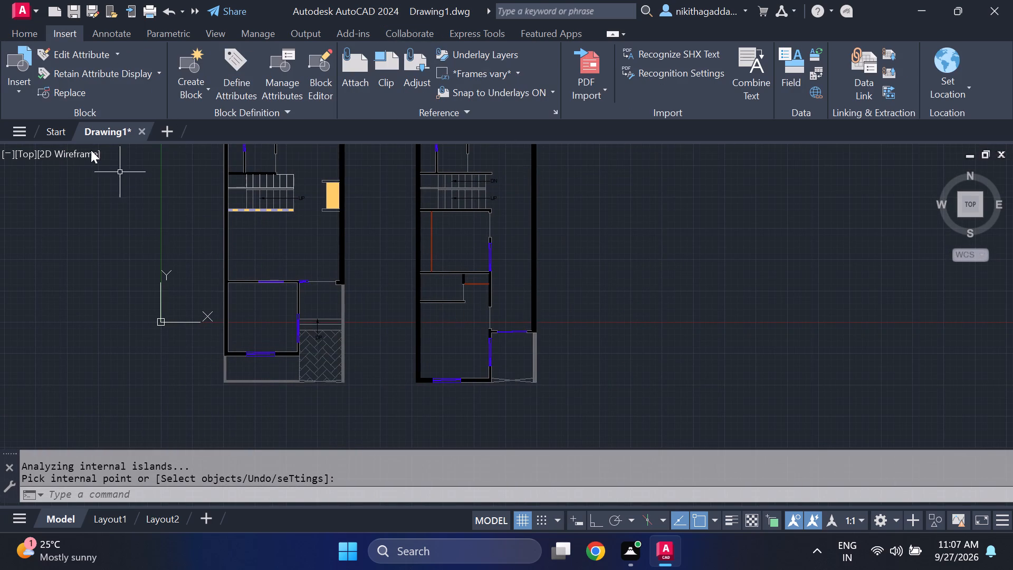
left_click(20, 34)
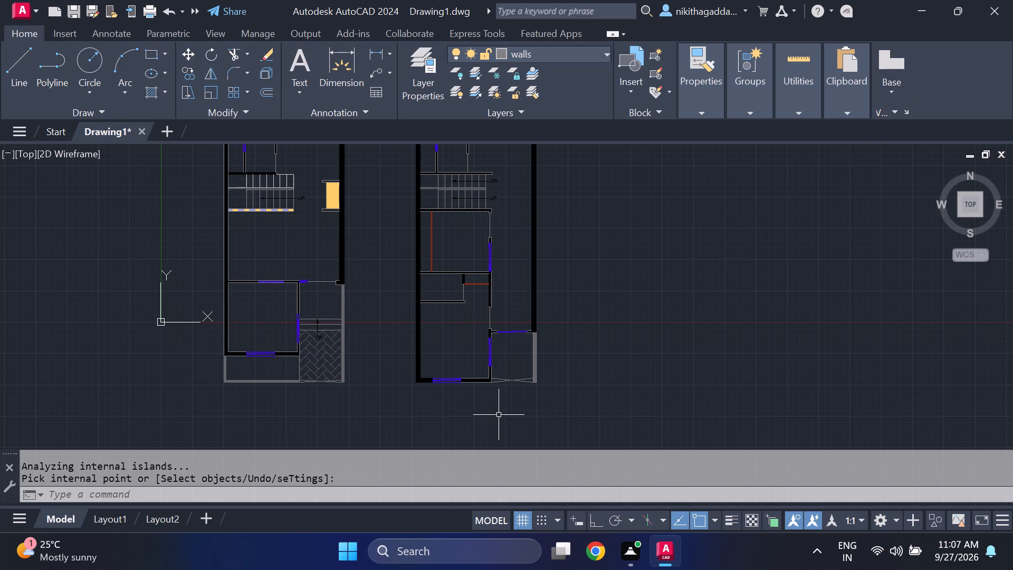
Delete the two crossing diagonal lines spanning the open south side of the eastern plan's front corner area.
scroll(505, 404, "up", 2)
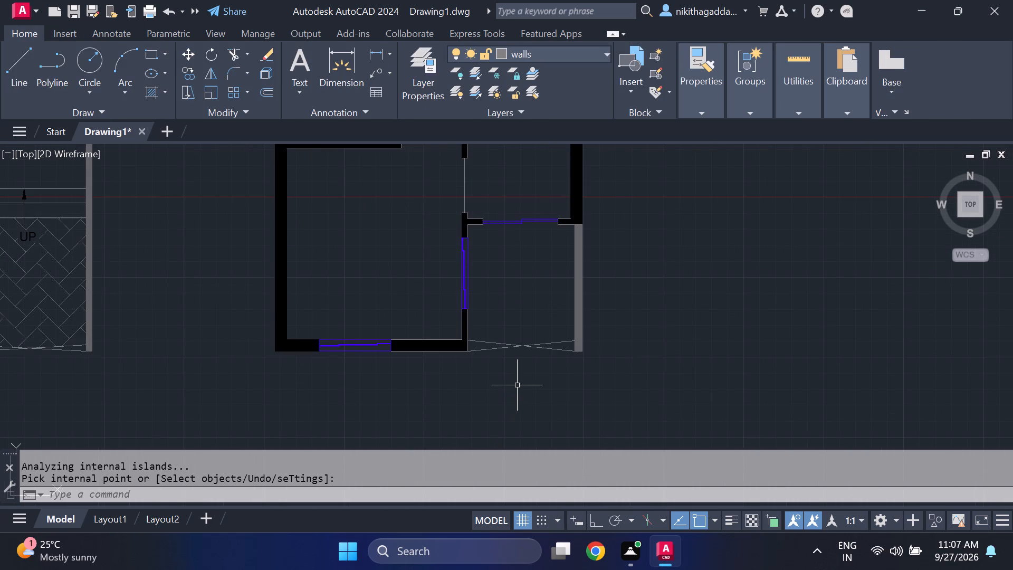
scroll(507, 383, "down", 4)
scroll(410, 378, "up", 2)
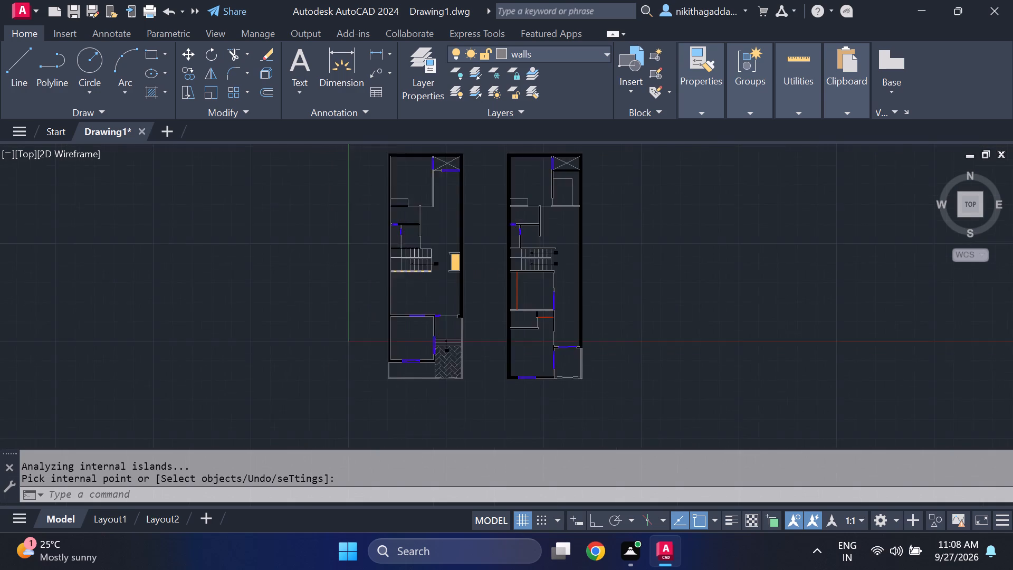
scroll(410, 378, "up", 1)
scroll(412, 378, "down", 2)
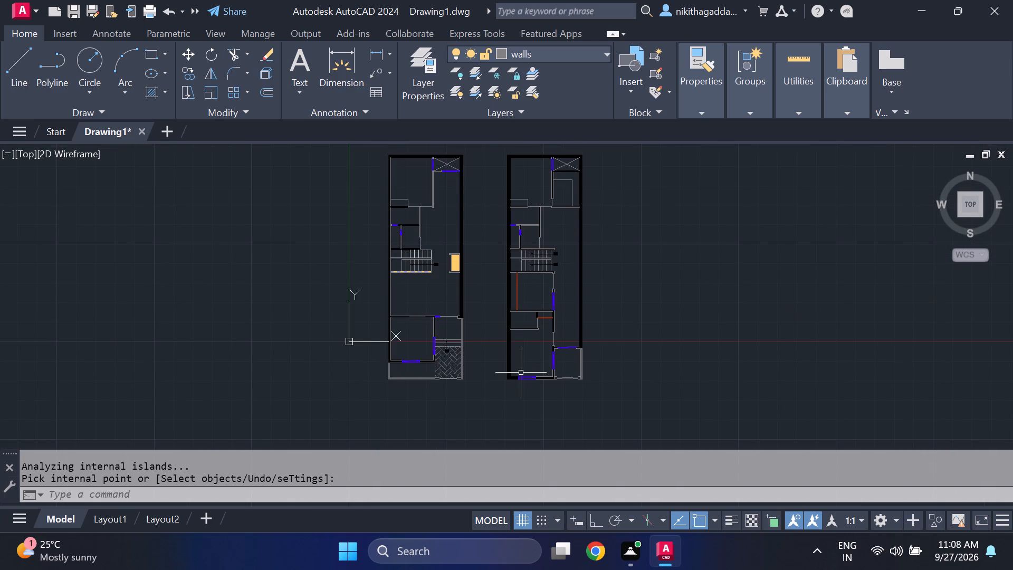
scroll(580, 371, "up", 2)
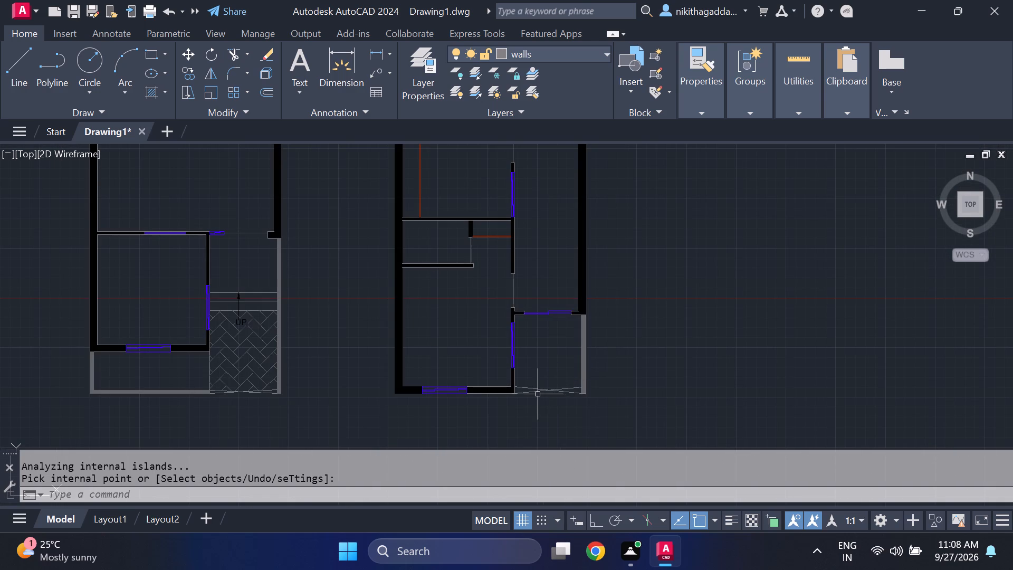
scroll(538, 394, "up", 1)
scroll(538, 394, "down", 3)
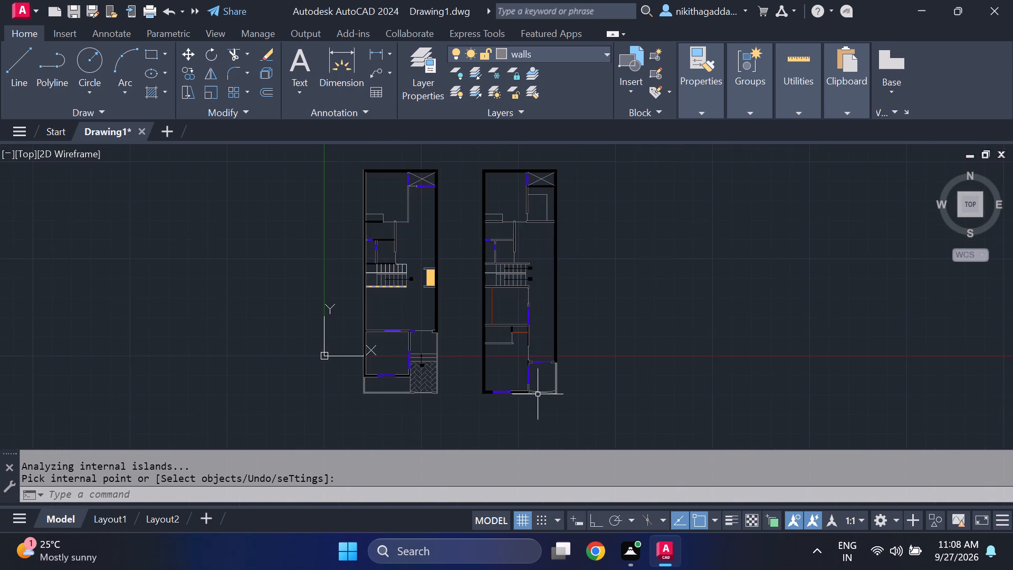
scroll(538, 394, "up", 1)
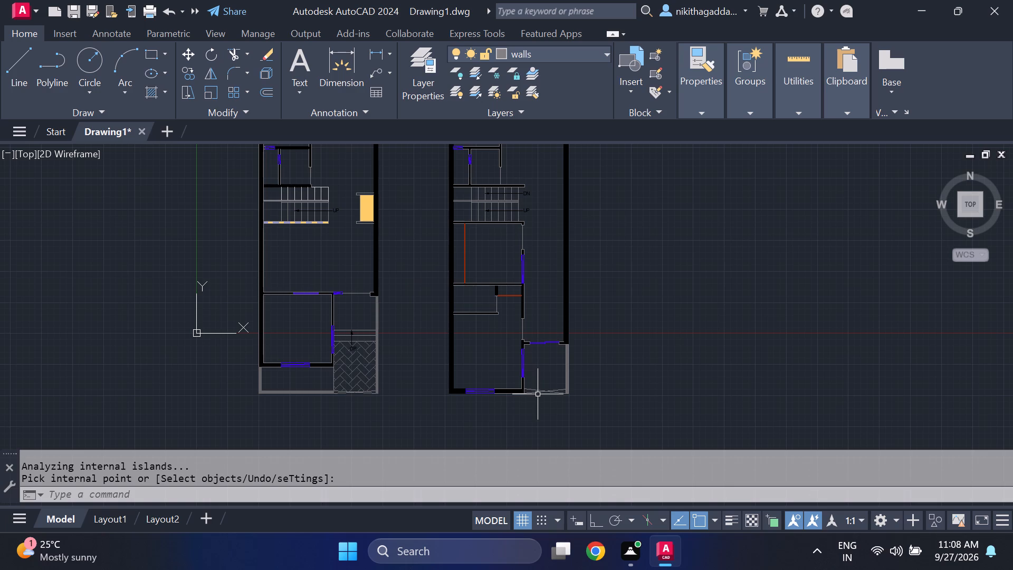
scroll(539, 394, "up", 3)
left_click(557, 356)
left_click(528, 397)
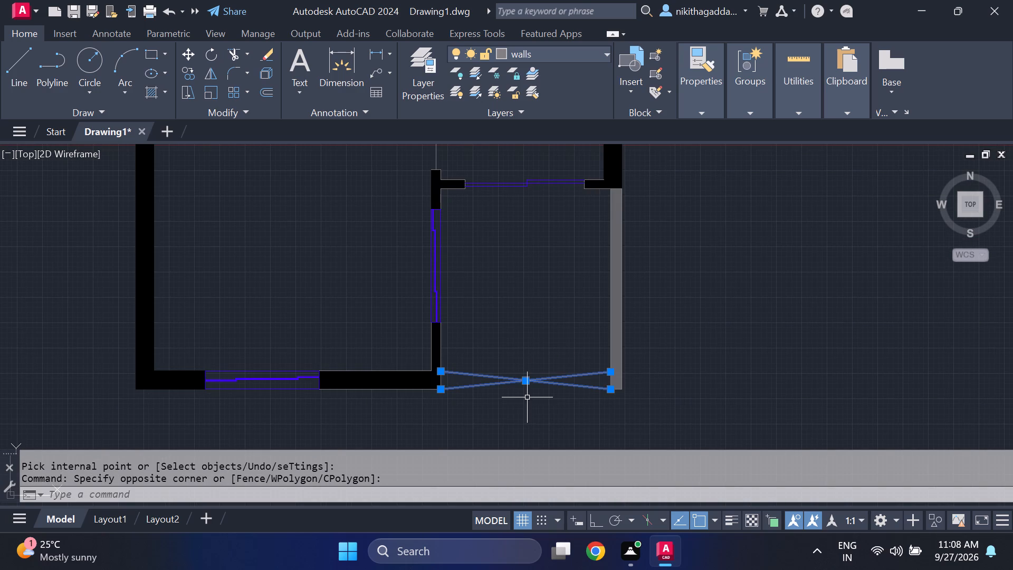
key("Delete")
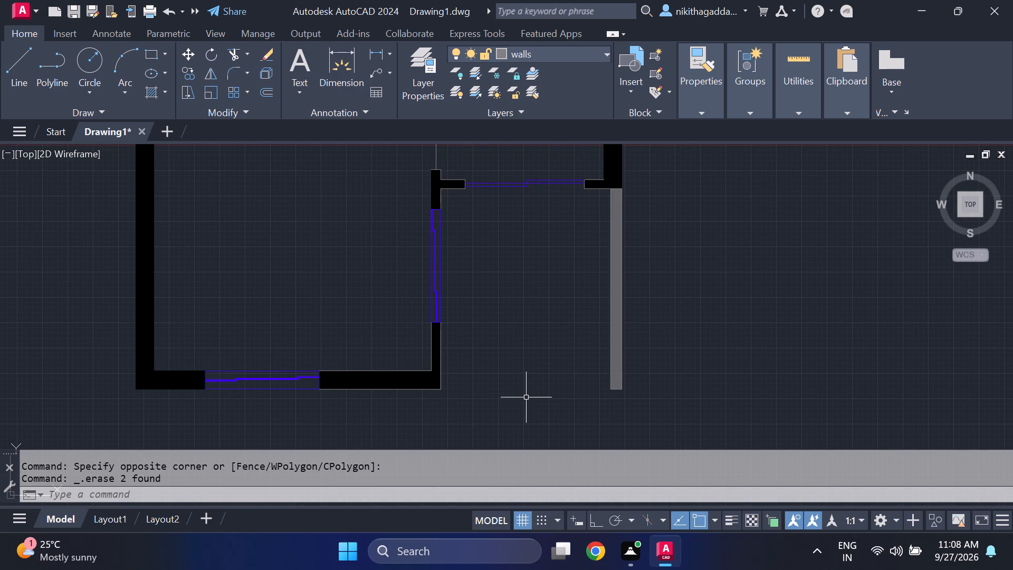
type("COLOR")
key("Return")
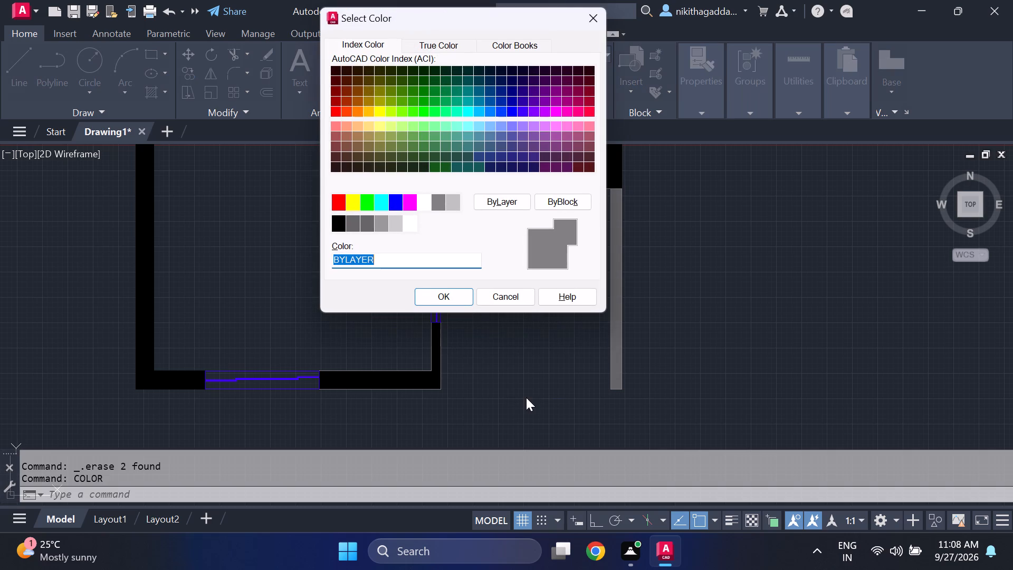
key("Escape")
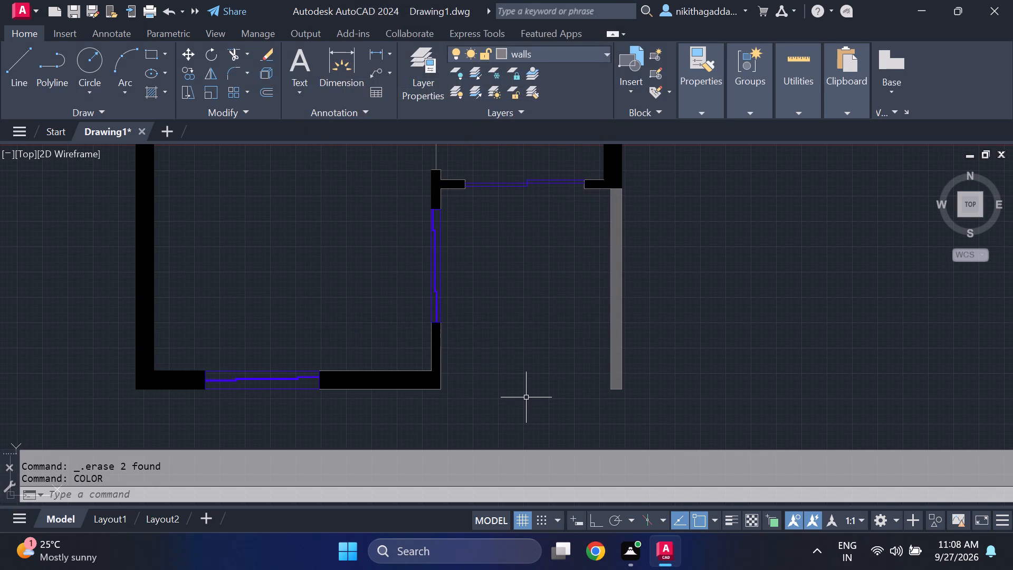
Draw a line about 6'-8" long across the eastern plan's open south side, from the wall's outer corner to the grey strip.
key("l")
key("Return")
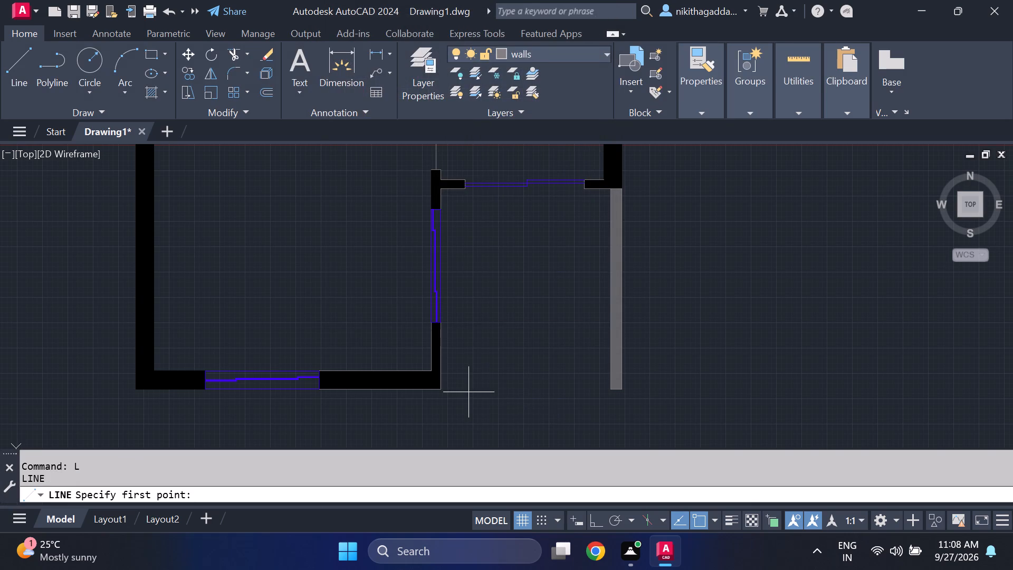
scroll(439, 403, "up", 1)
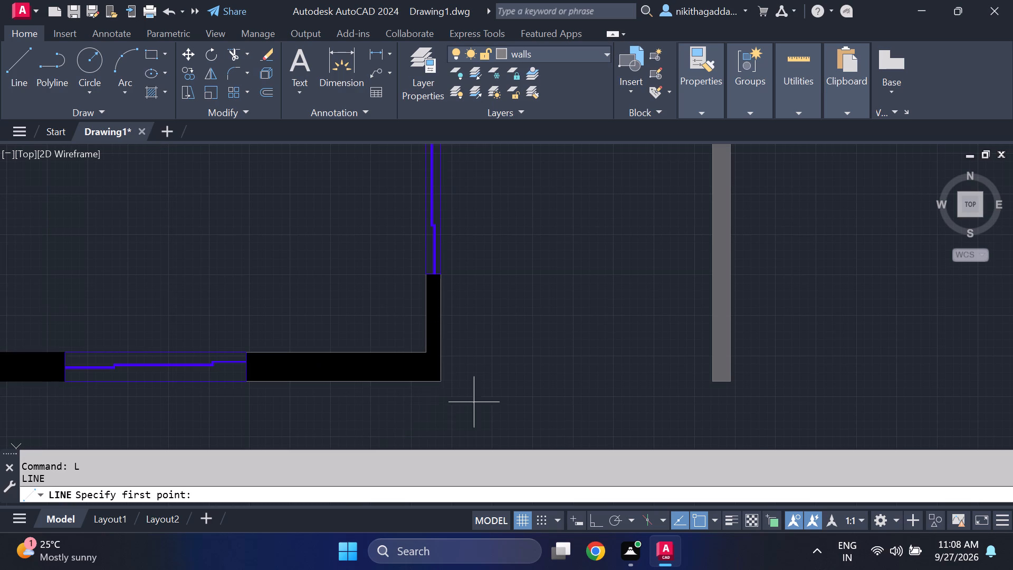
left_click(440, 383)
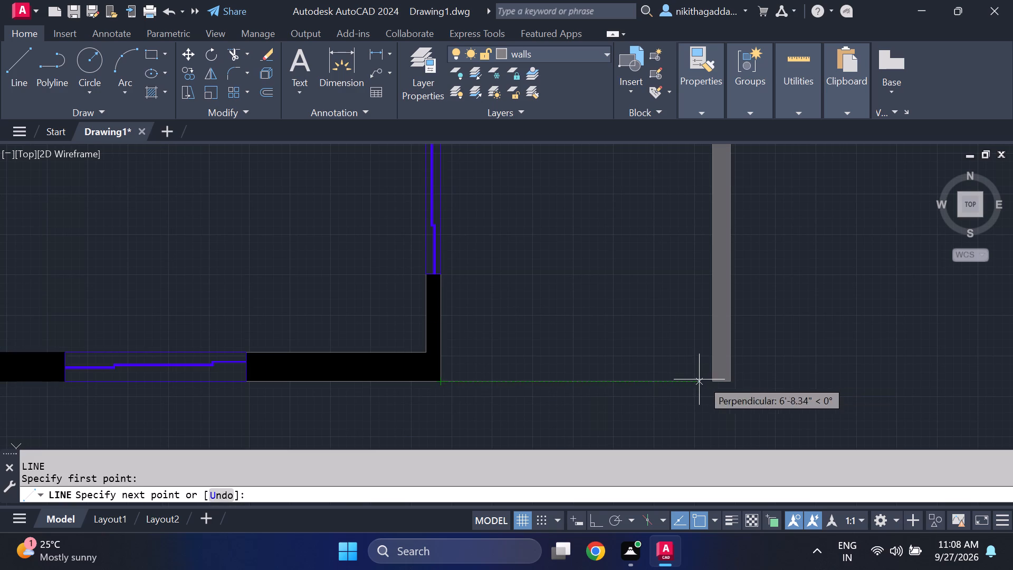
left_click(709, 379)
key("Escape")
key("space")
type("B")
key("Escape")
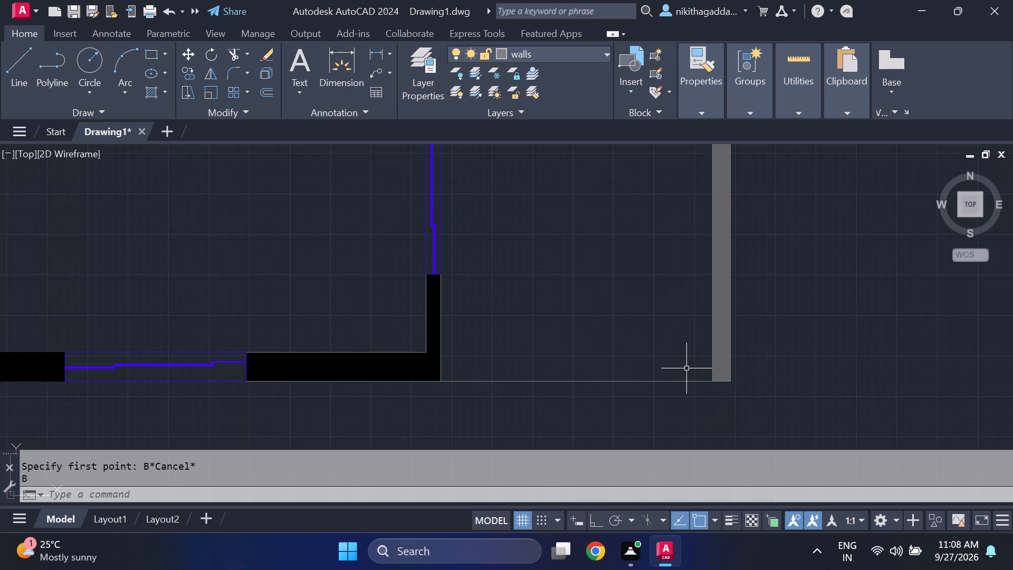
Draw a parallel line just inside the new south line, from the grey strip's inner edge perpendicular to the black wall.
key("space")
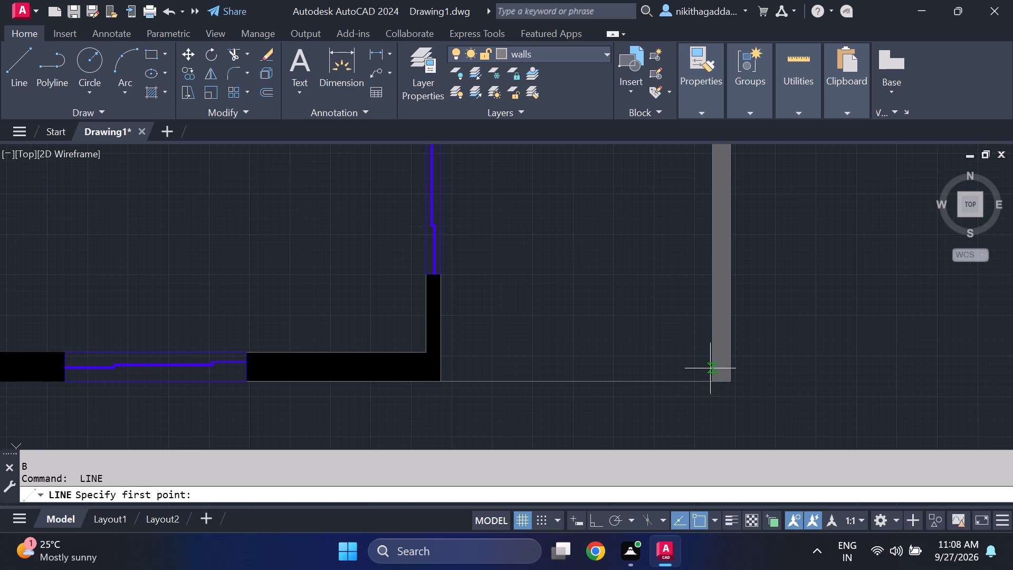
left_click(710, 368)
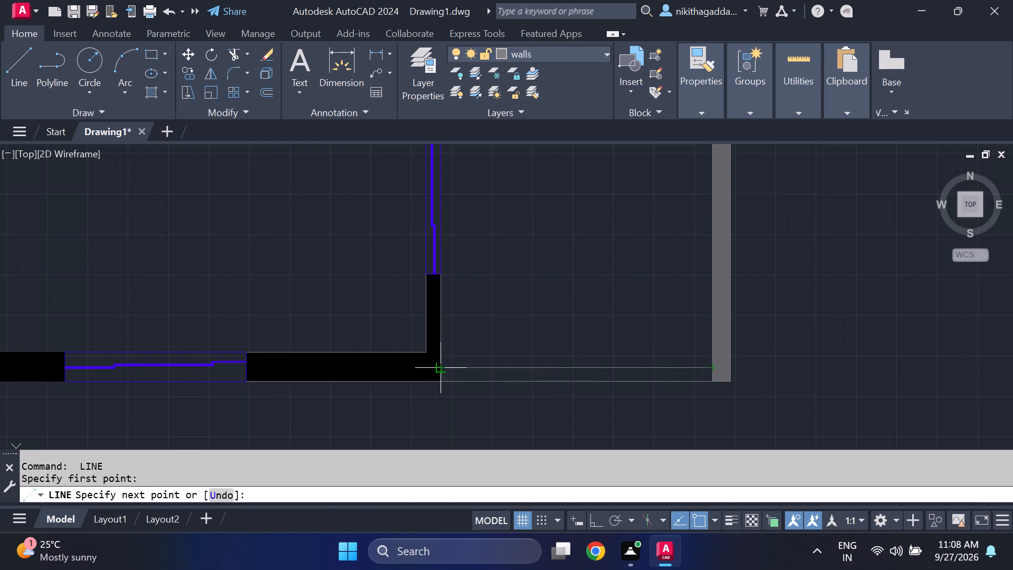
scroll(437, 365, "up", 1)
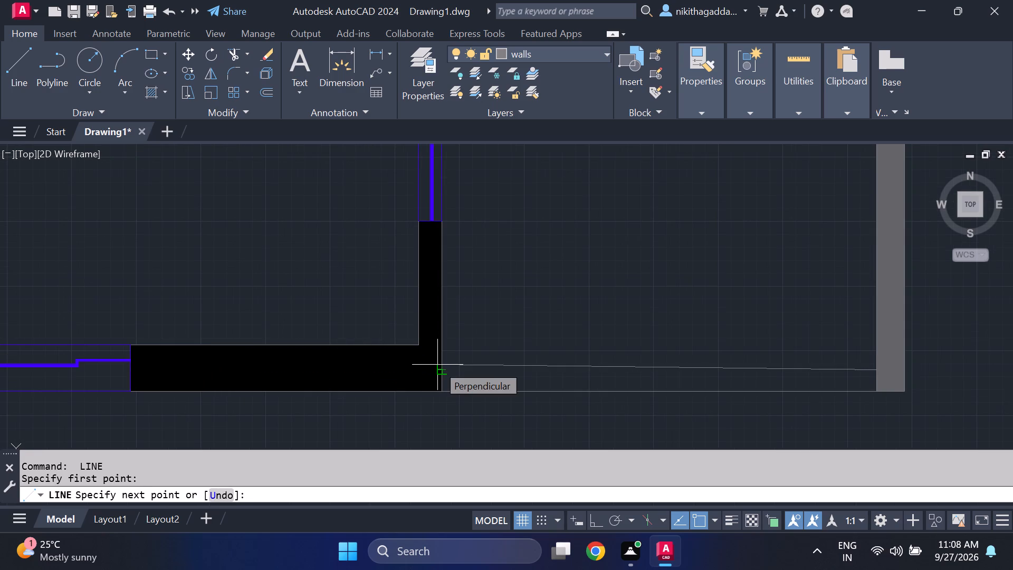
key("Escape")
key("space")
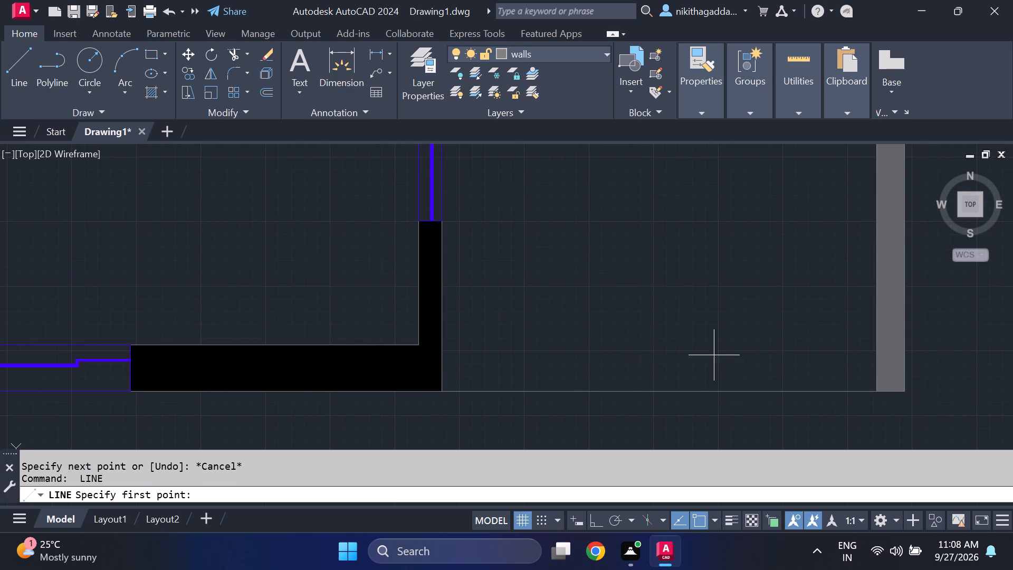
left_click(876, 369)
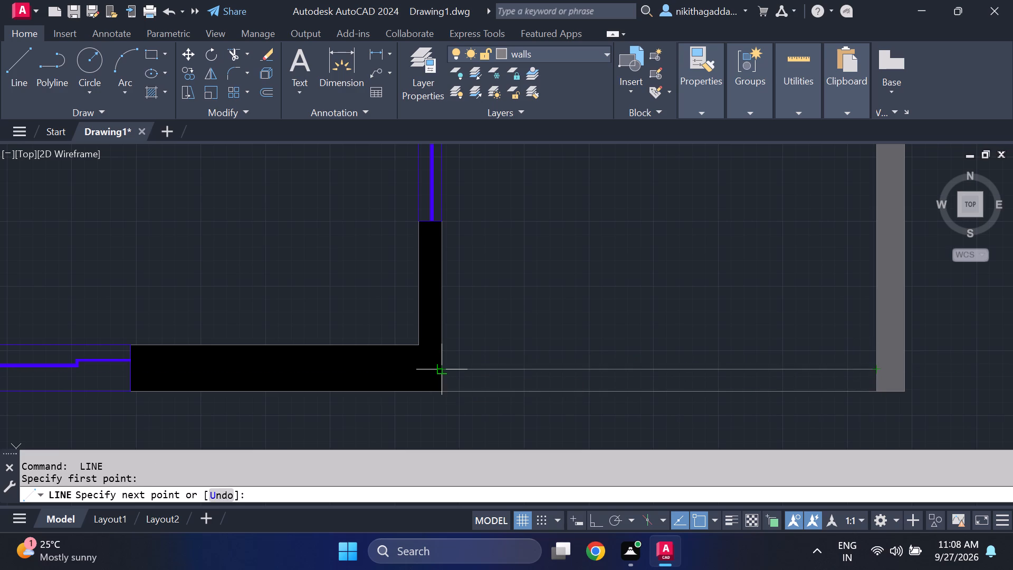
left_click(443, 372)
scroll(648, 351, "down", 4)
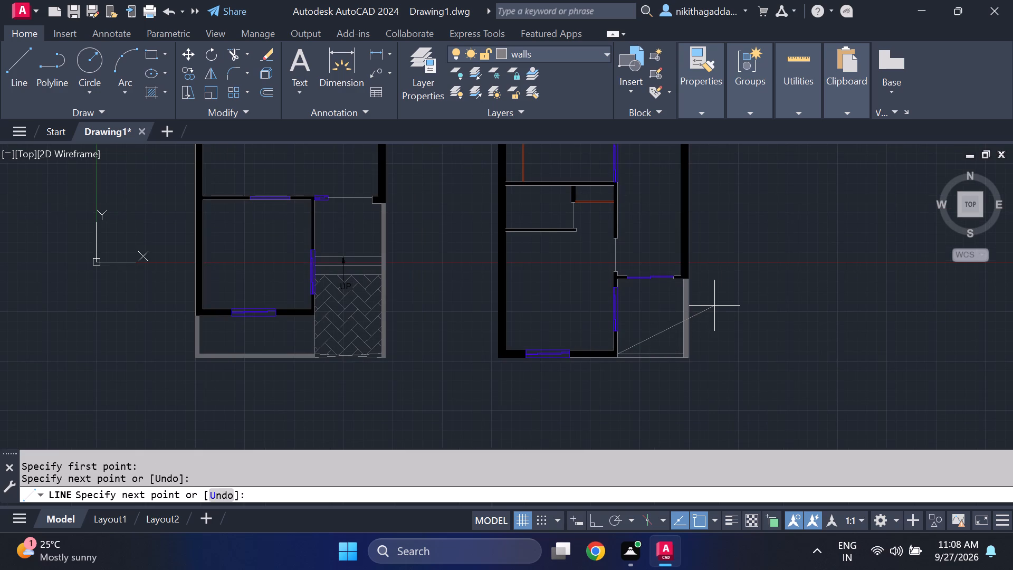
key("Escape")
Fill the narrow band between the two new south lines with a solid hatch in colour 122,175,223.
type("HATCH")
key("Return")
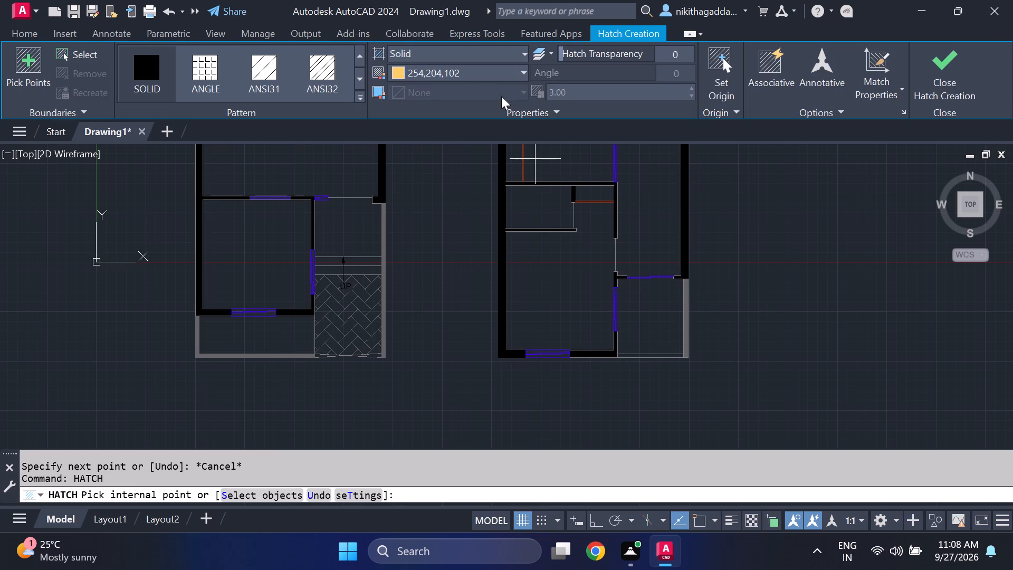
left_click(517, 71)
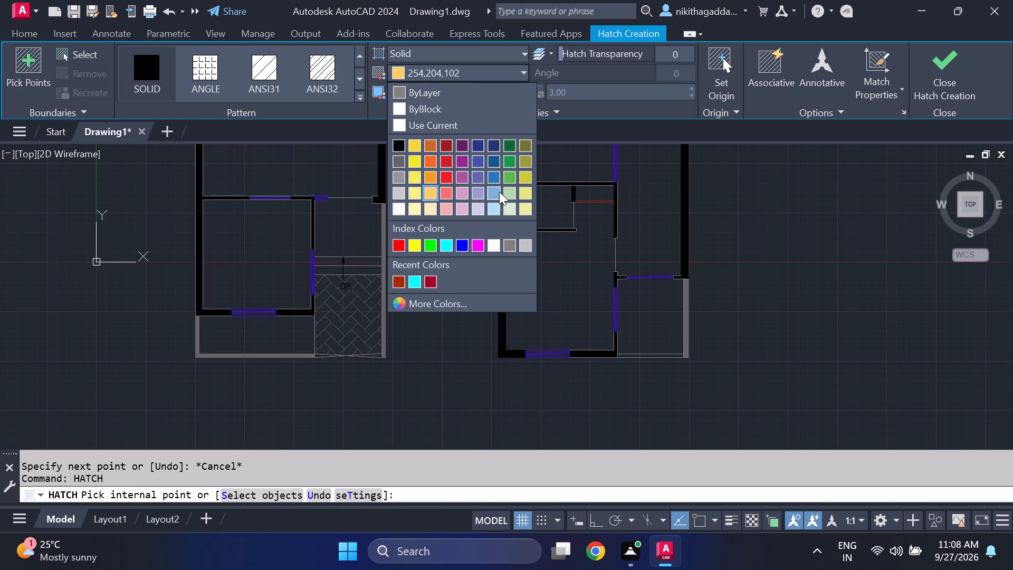
left_click(499, 192)
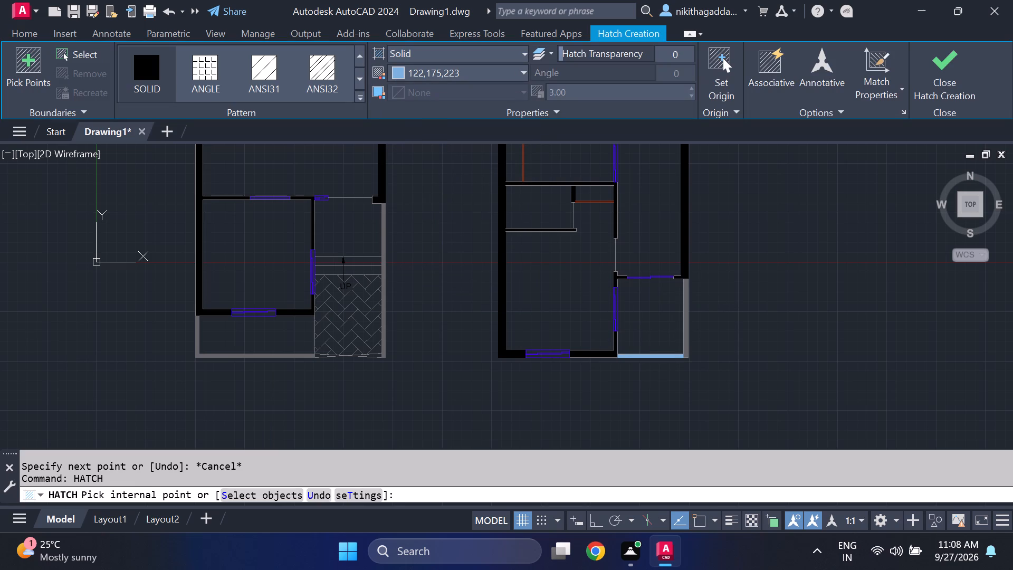
left_click(650, 357)
left_click(922, 72)
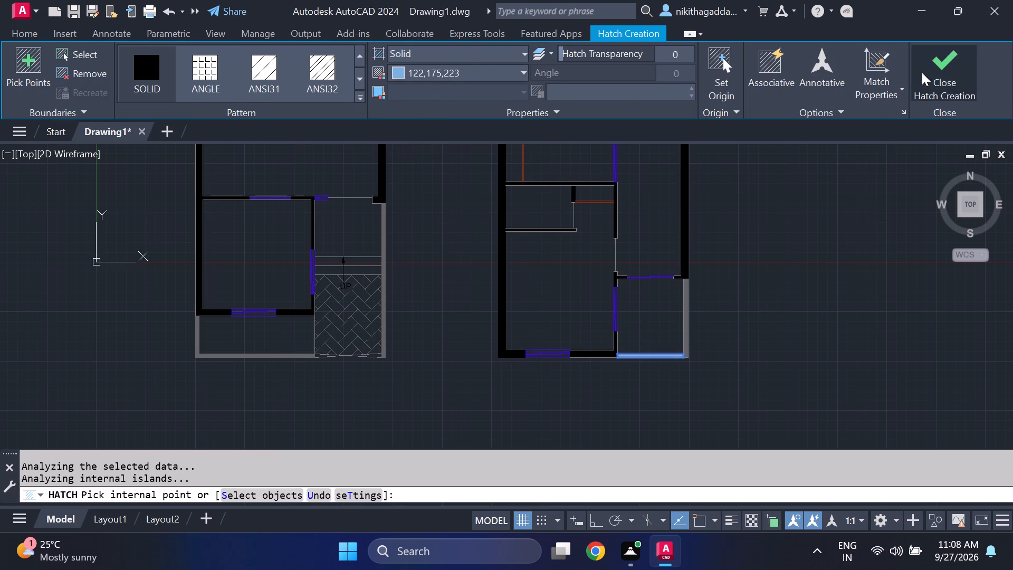
Examine both floor plans from the front areas up to the rear rooms.
scroll(761, 366, "down", 2)
scroll(744, 365, "up", 2)
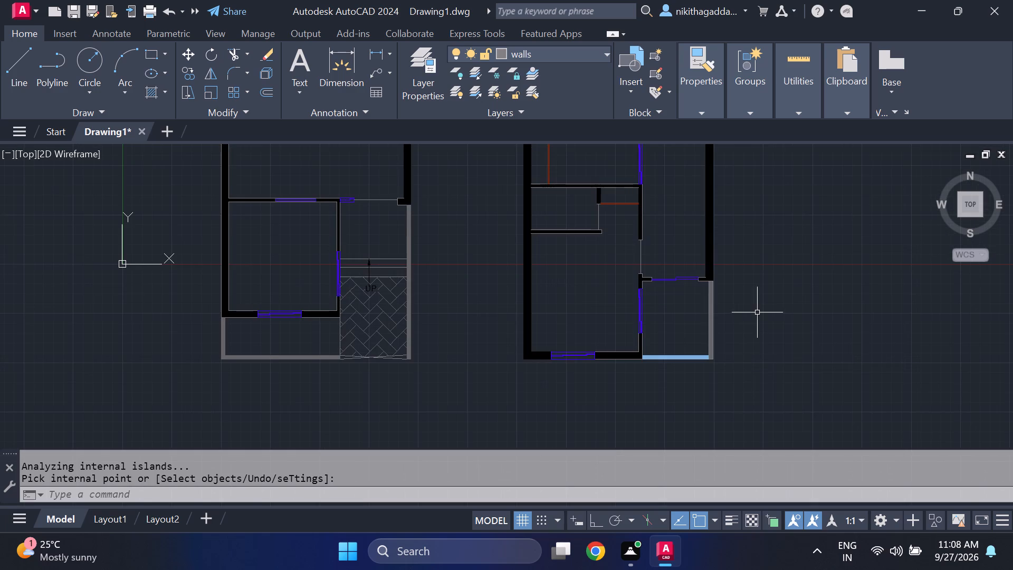
middle_click_drag(757, 312, 775, 414)
scroll(768, 367, "down", 1)
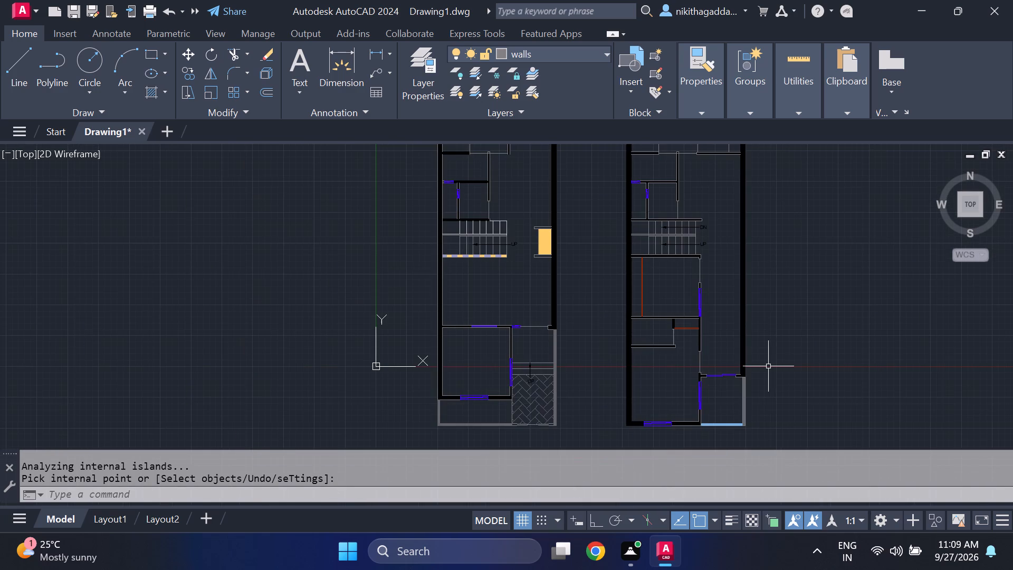
middle_click_drag(768, 365, 731, 341)
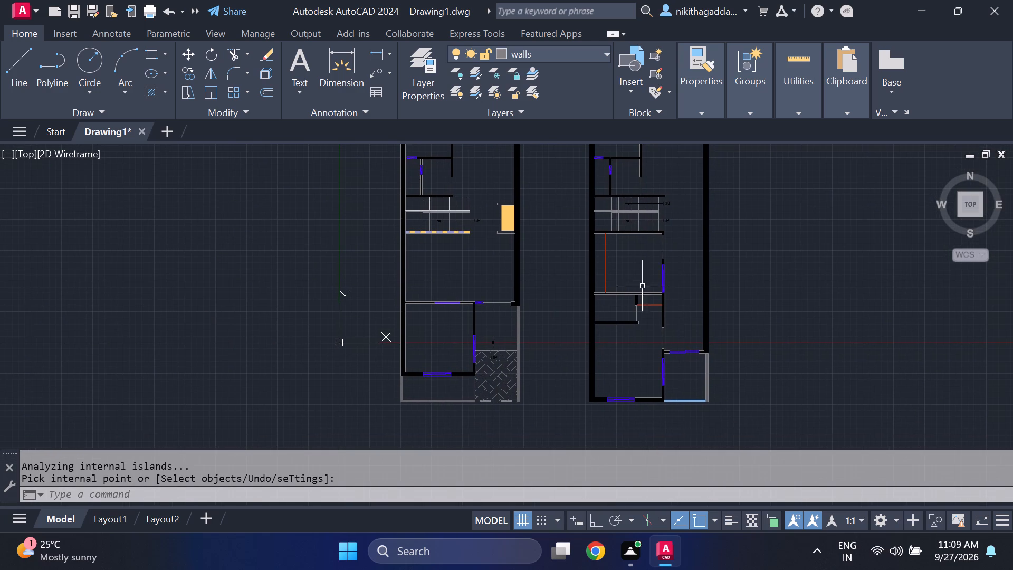
middle_click_drag(647, 284, 648, 299)
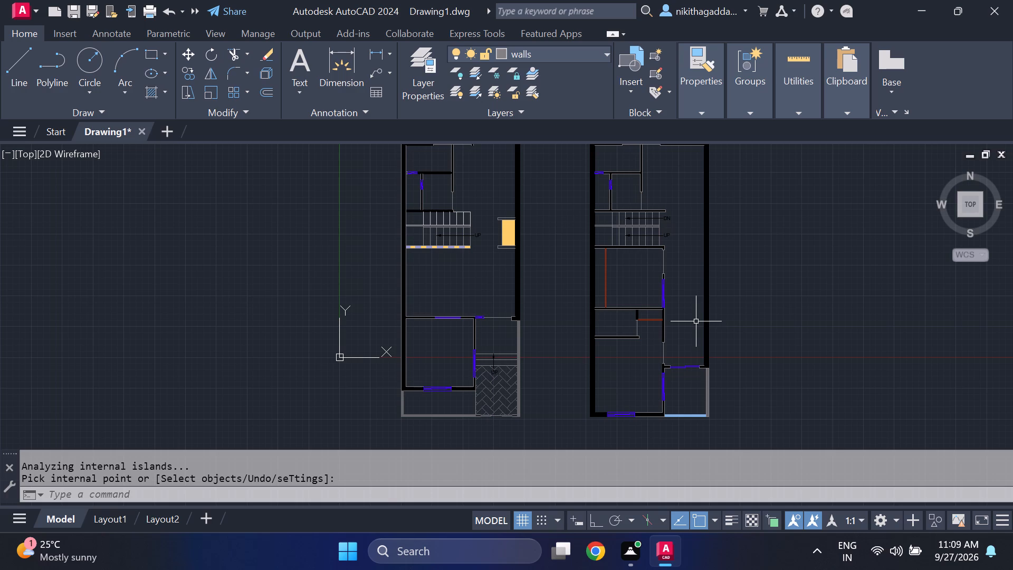
middle_click_drag(513, 308, 531, 331)
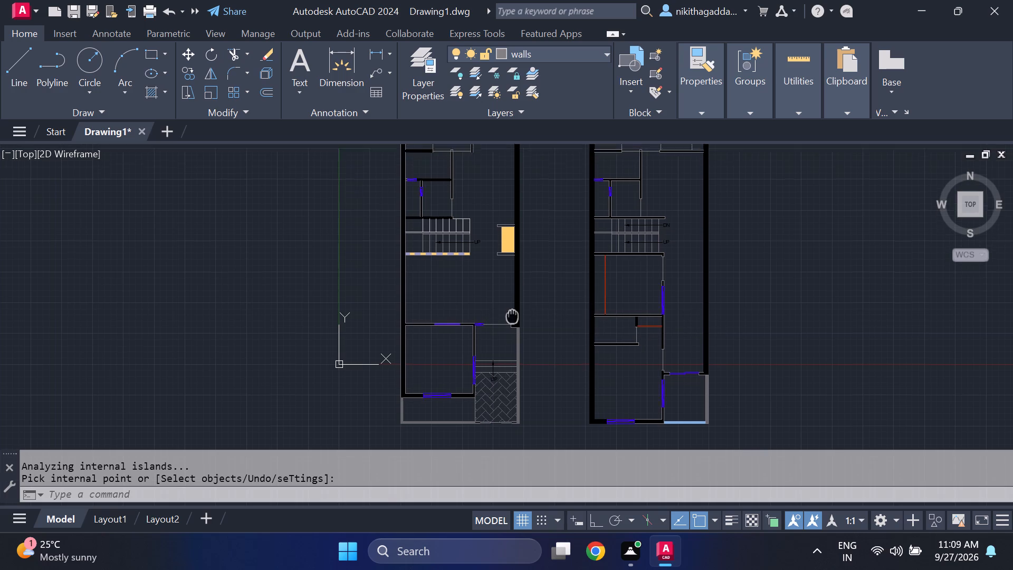
middle_click_drag(531, 331, 560, 413)
key("t")
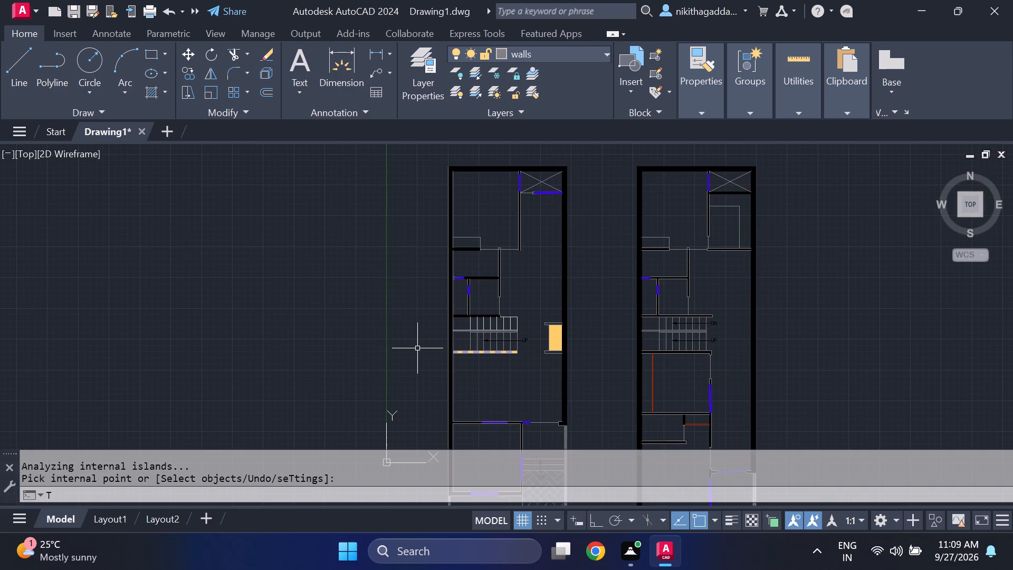
key("Escape")
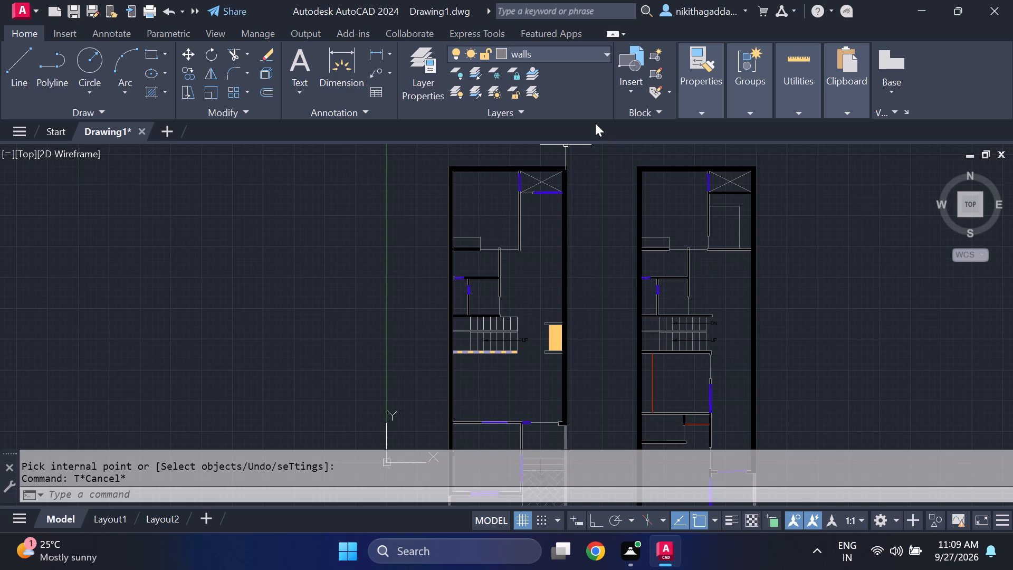
Set the furniture layer's colour to index 250 and make furniture the current layer.
left_click(596, 52)
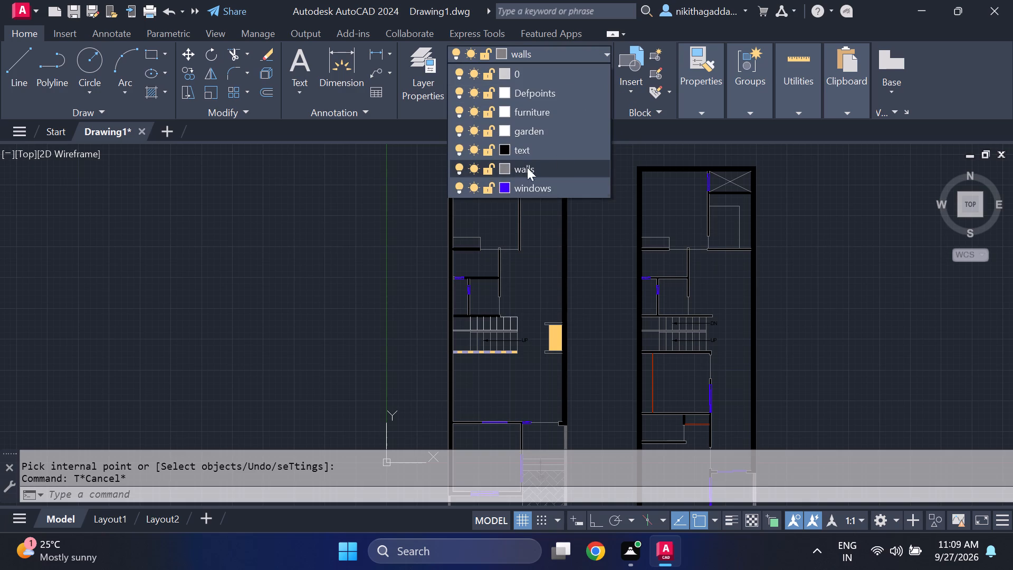
left_click(505, 113)
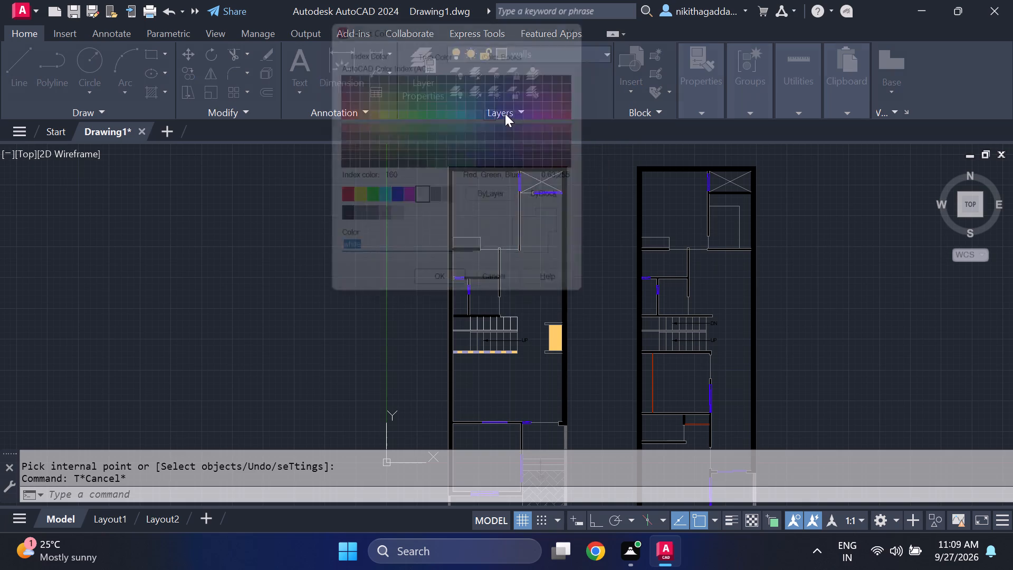
left_click(347, 215)
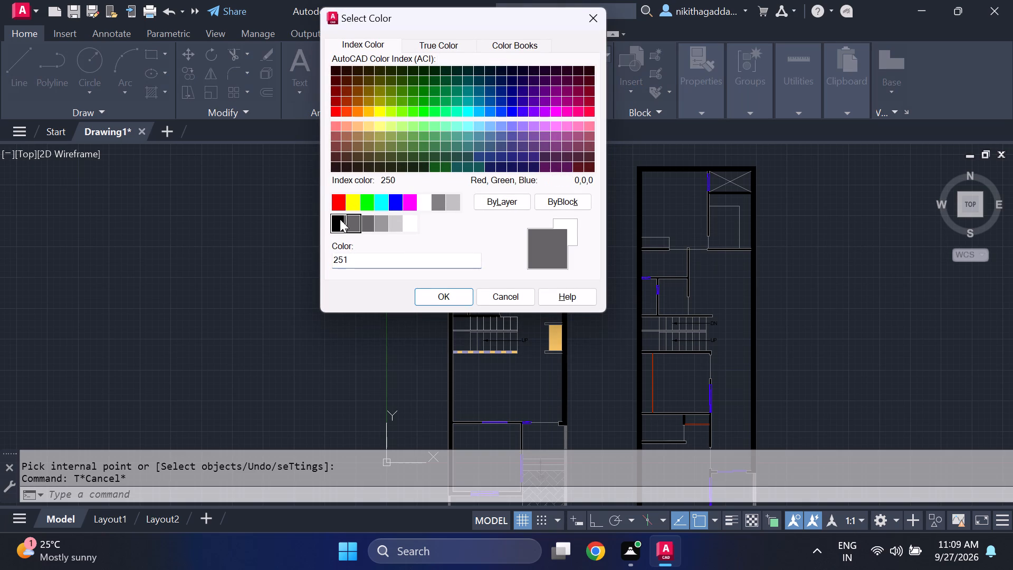
left_click(340, 219)
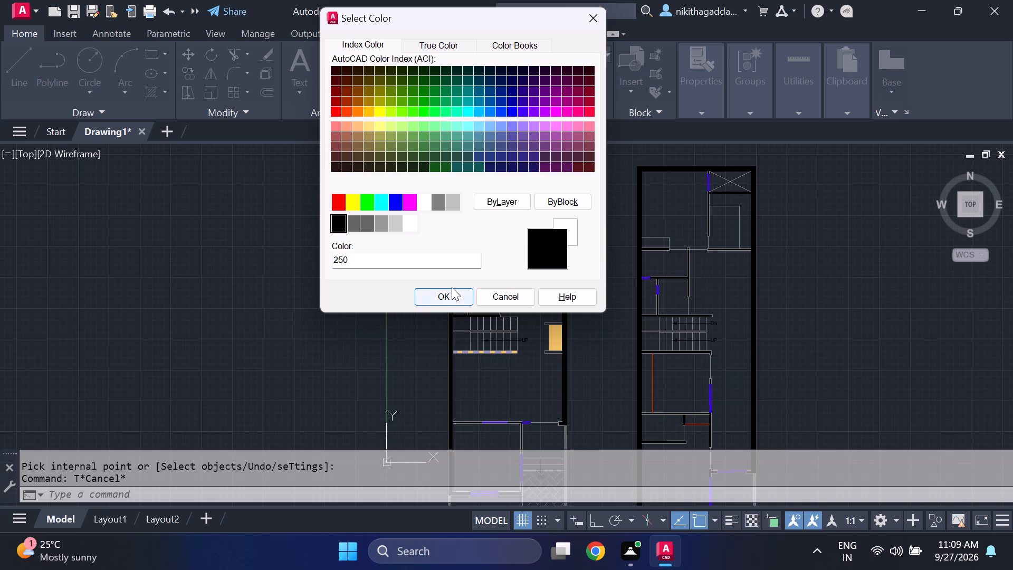
left_click(452, 287)
left_click(470, 297)
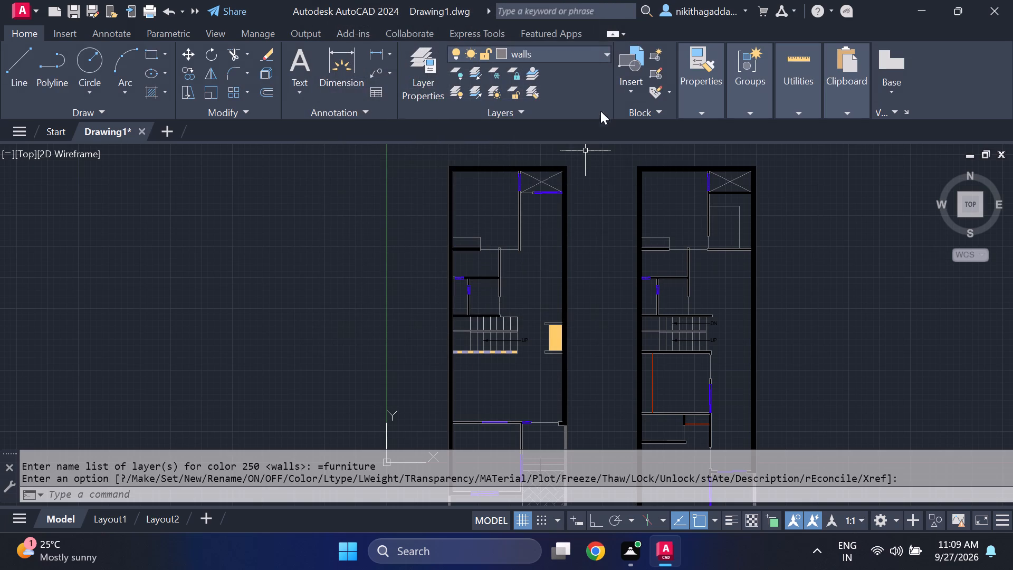
left_click(601, 56)
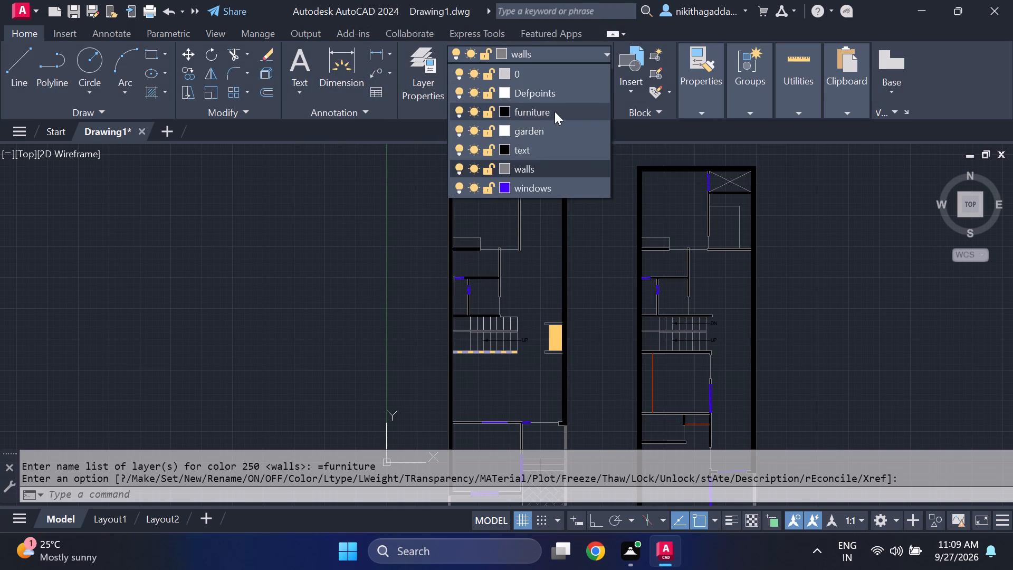
left_click(555, 111)
Look through the architectural samples in the Tool Palettes for usable blocks.
type("TP")
key("Return")
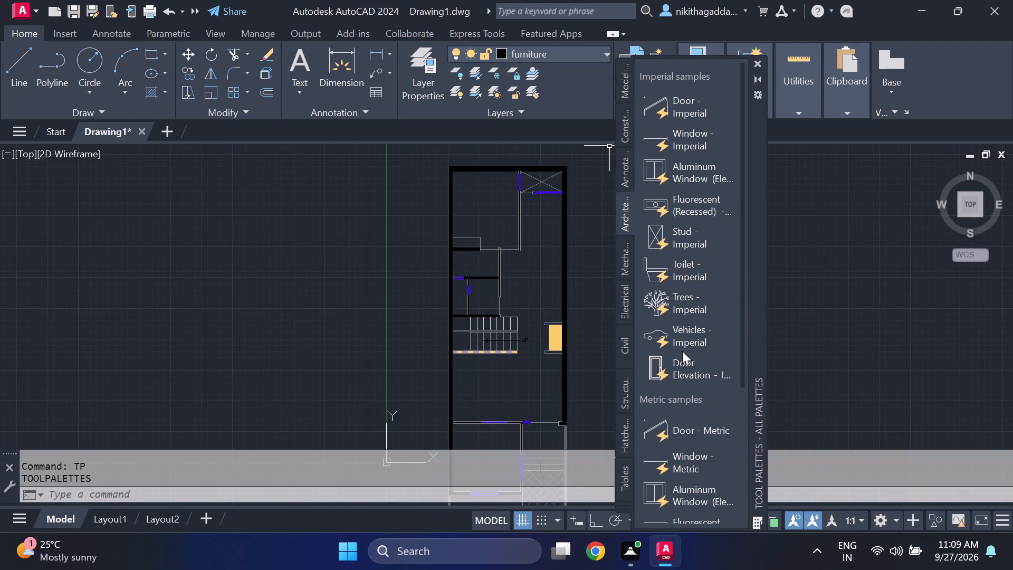
scroll(682, 351, "down", 2)
scroll(683, 351, "up", 3)
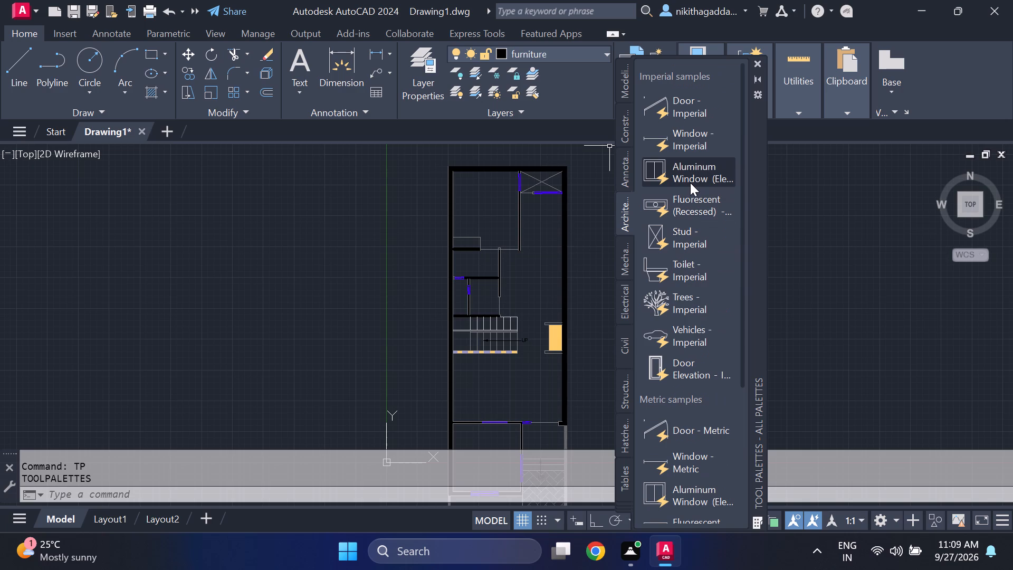
left_click(758, 62)
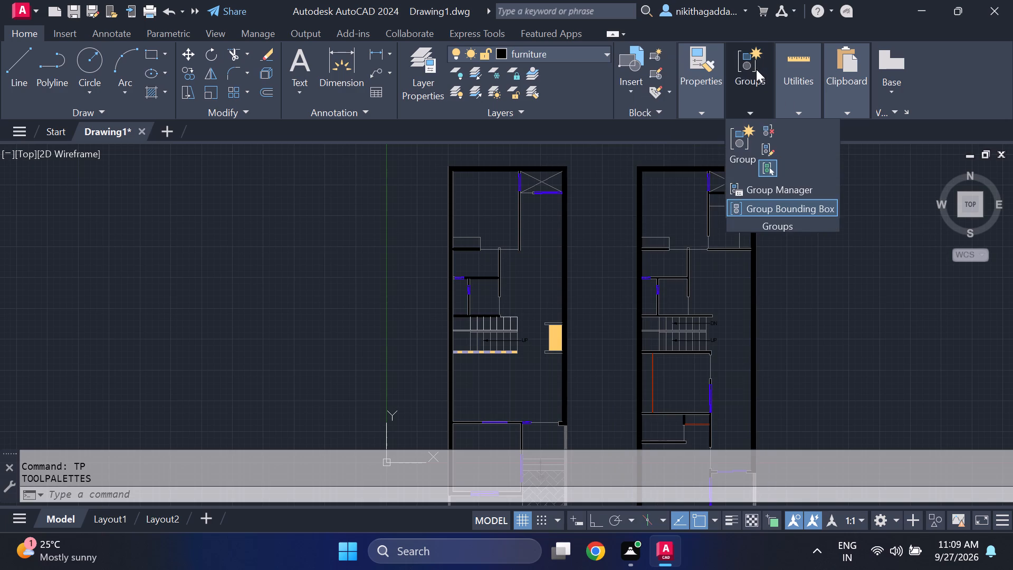
Insert the stove block from the recent blocks into the empty area west of the floor plans.
key("i")
key("Return")
scroll(760, 281, "down", 3)
scroll(782, 271, "up", 3)
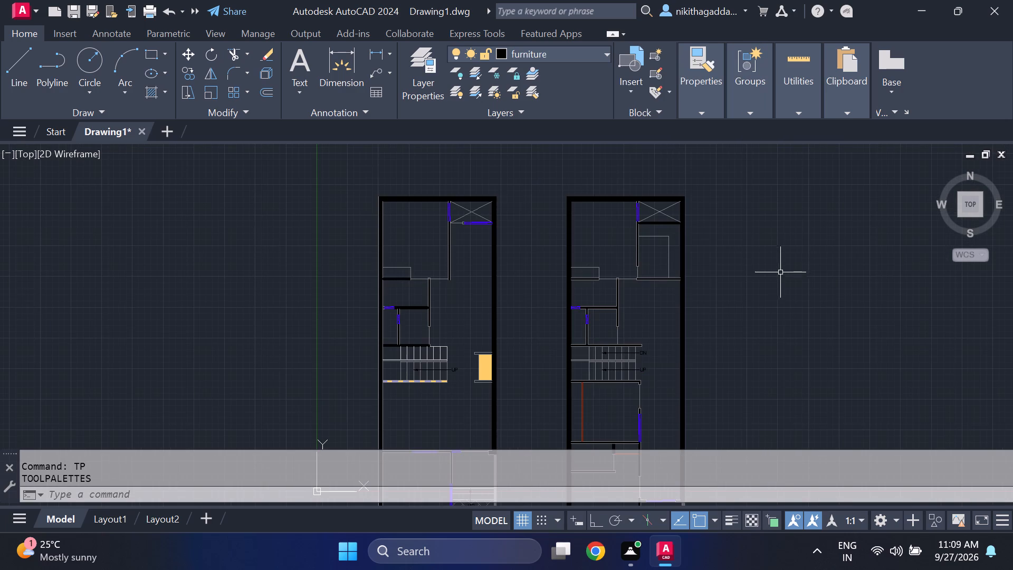
key("i")
key("Return")
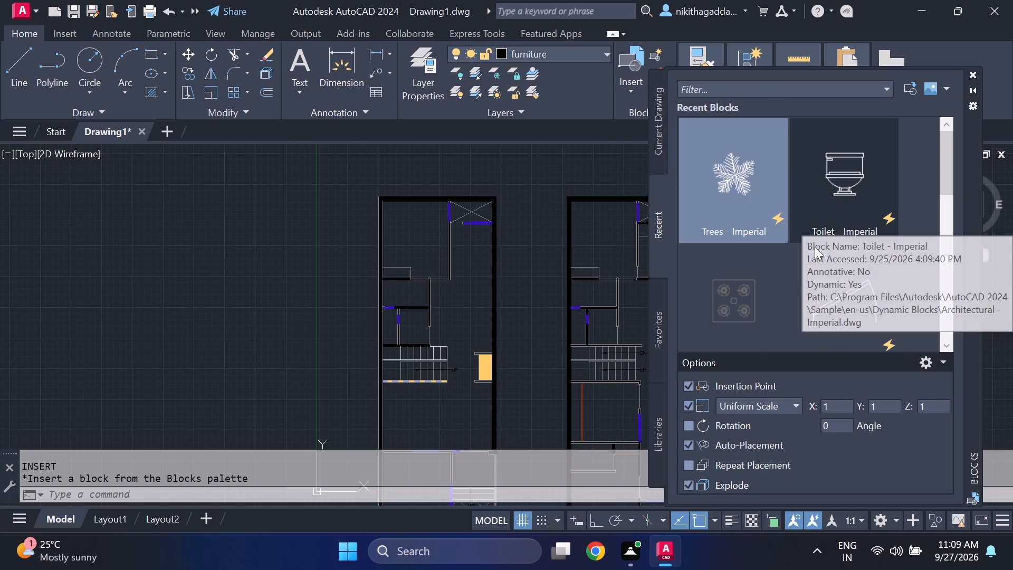
left_click_drag(761, 294, 137, 338)
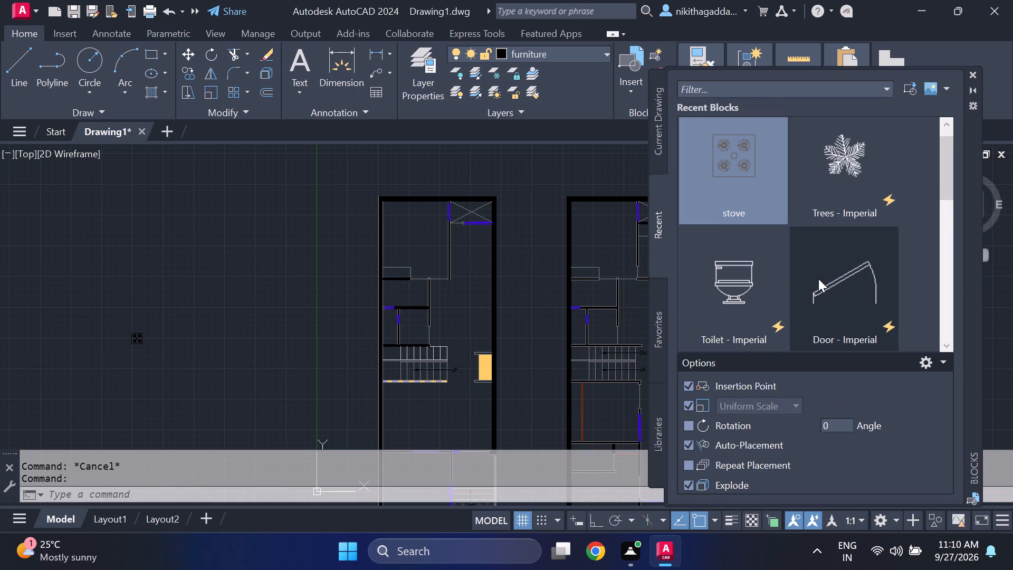
Insert the FABRIC SOFA 1S and FABRIC SOFA 4S blocks into the empty area west of the floor plans.
scroll(818, 279, "down", 3)
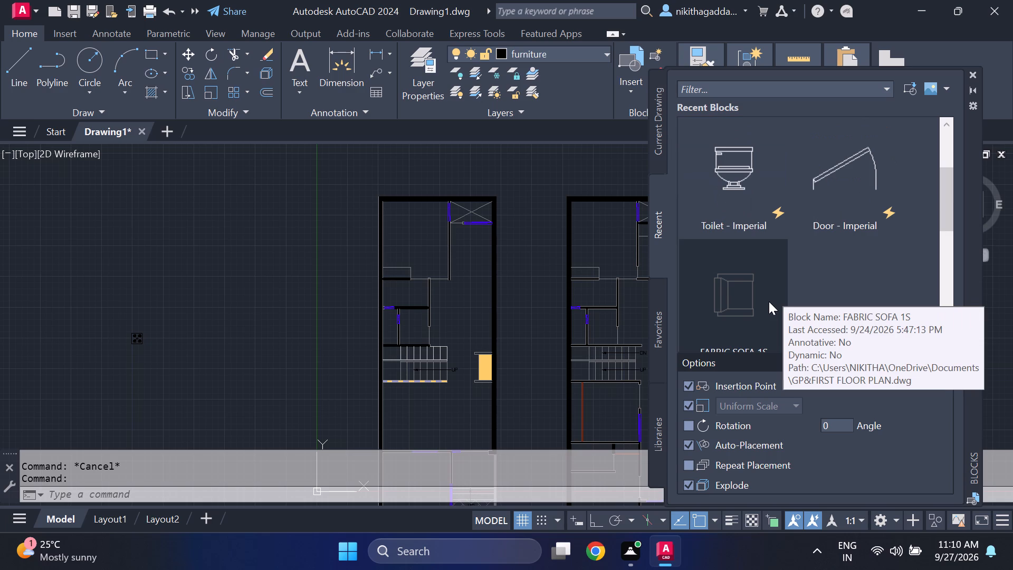
left_click_drag(769, 301, 212, 321)
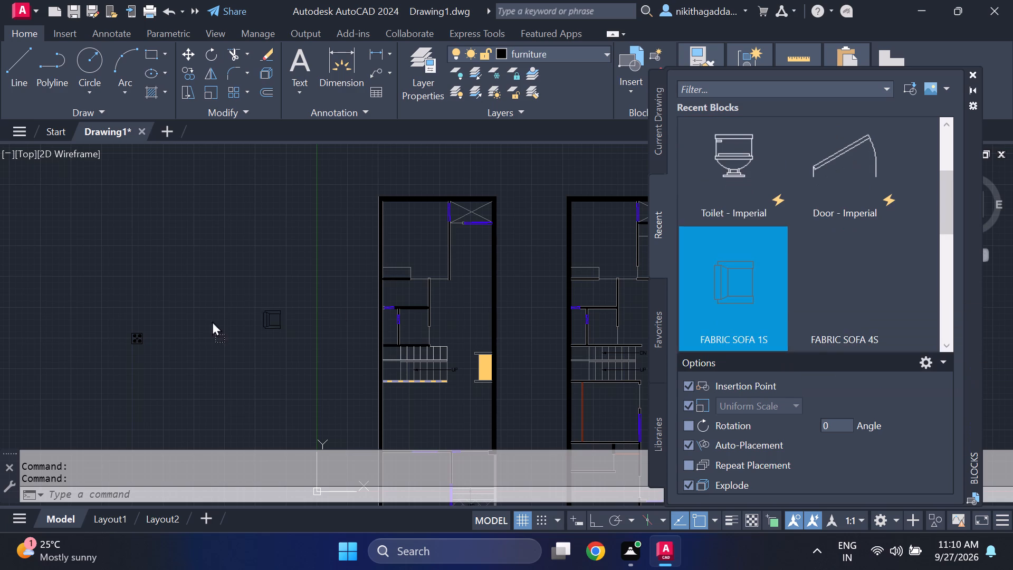
left_click_drag(212, 321, 26, 329)
scroll(880, 268, "down", 1)
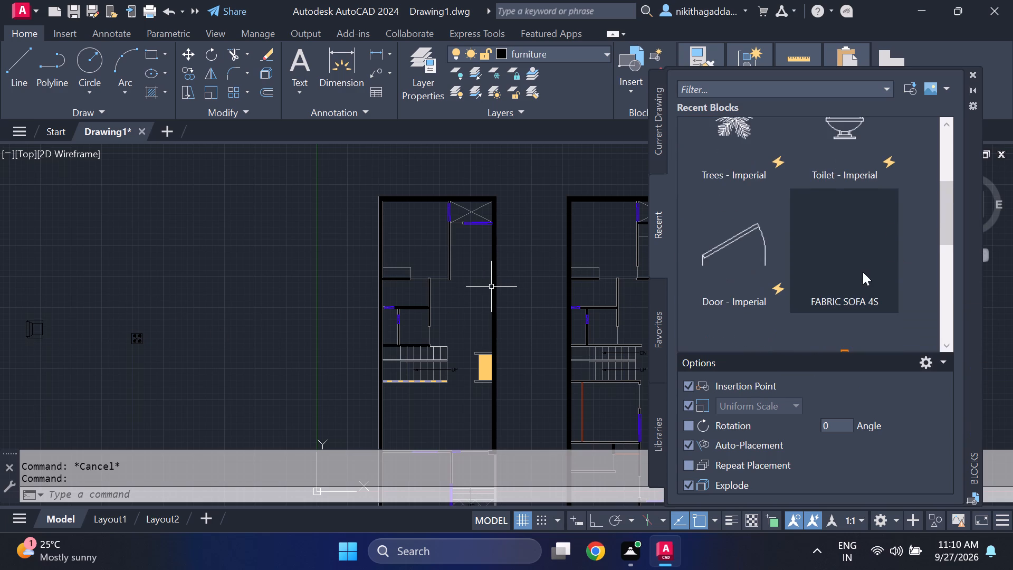
left_click_drag(863, 272, 201, 362)
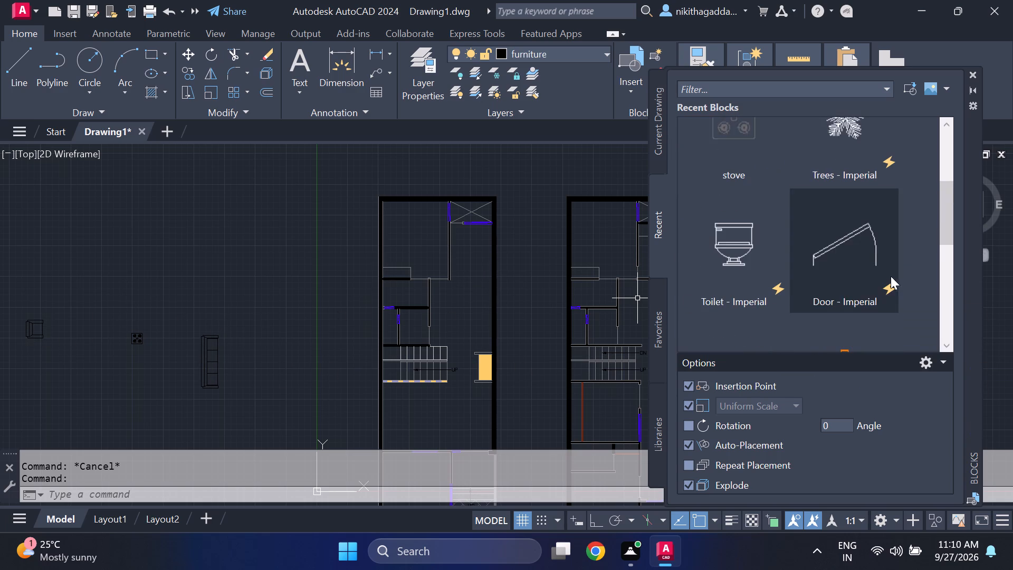
Insert the dining area block just north of the four-seat sofa, outside the floor plans.
scroll(896, 276, "down", 2)
left_click_drag(859, 295, 198, 299)
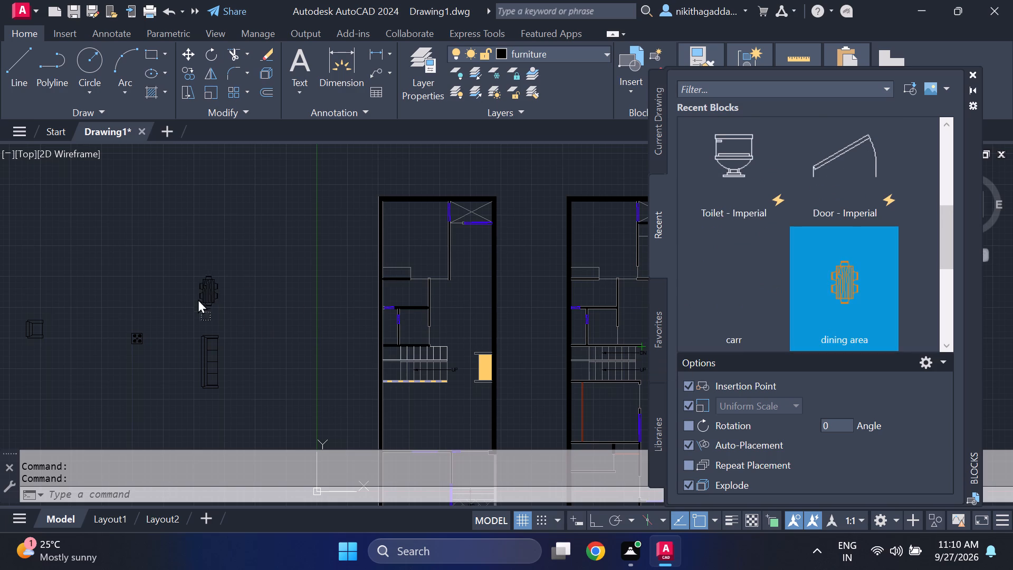
left_click_drag(198, 299, 191, 294)
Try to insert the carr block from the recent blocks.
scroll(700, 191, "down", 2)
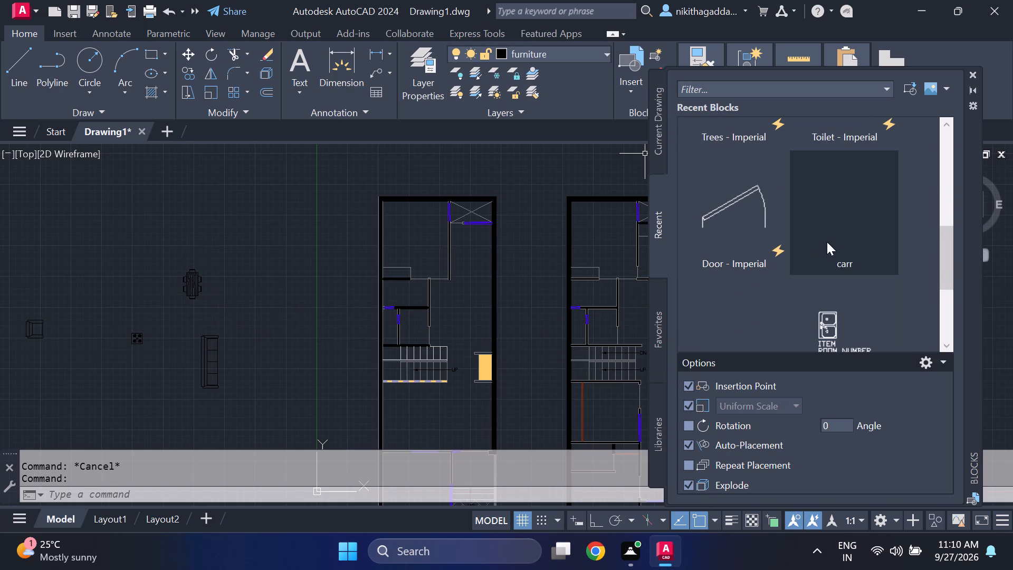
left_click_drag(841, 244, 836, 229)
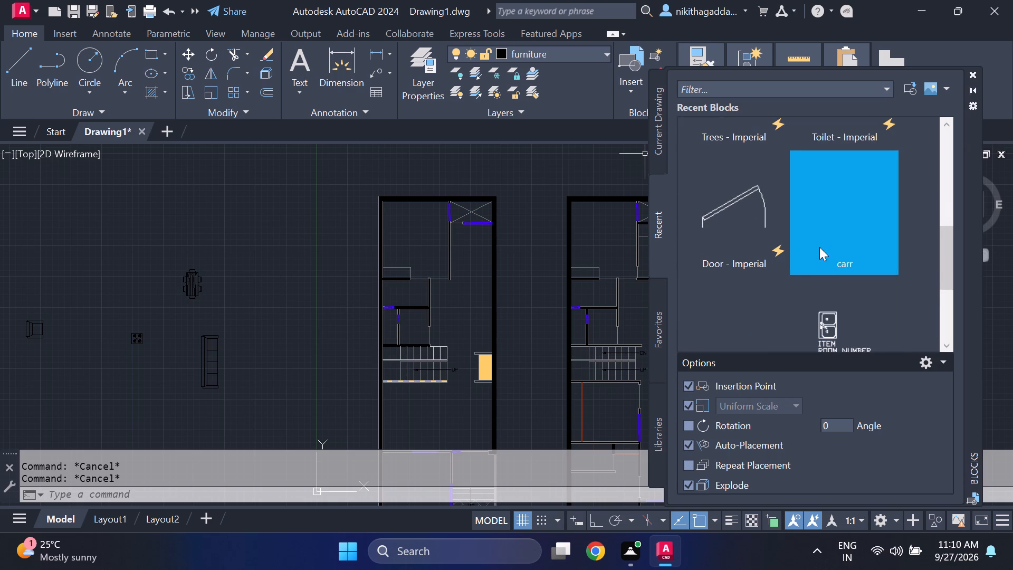
Insert the 15PSNK10 sink block into the empty area northwest of the other furniture blocks.
scroll(811, 285, "down", 2)
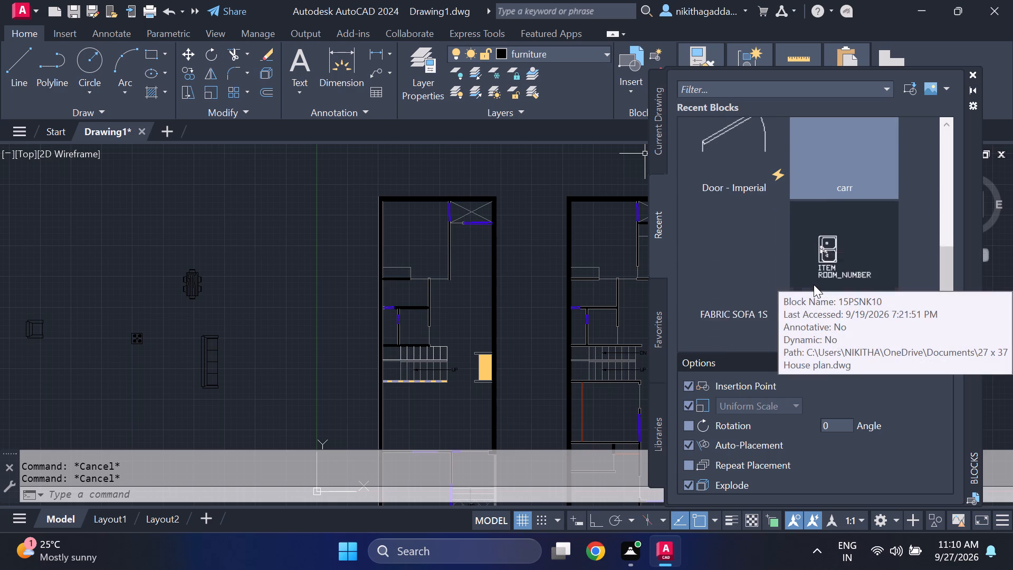
scroll(814, 284, "down", 4)
scroll(782, 259, "up", 3)
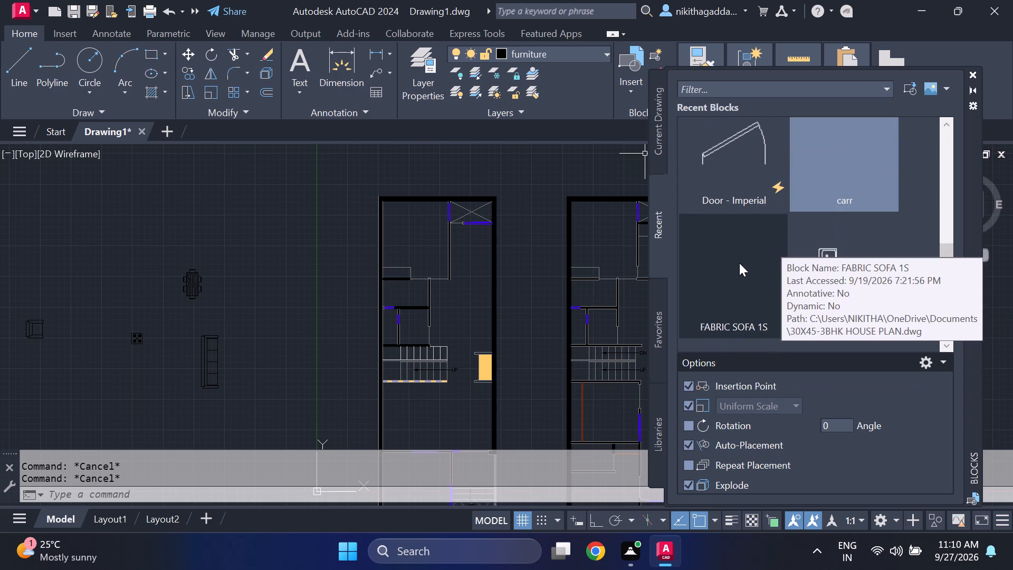
scroll(791, 258, "down", 5)
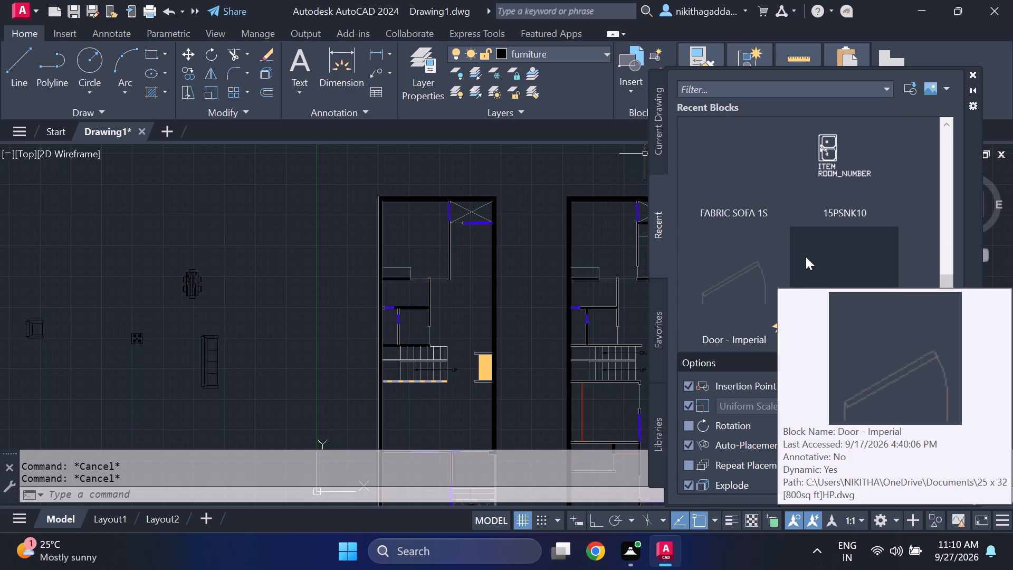
scroll(826, 250, "up", 1)
left_click_drag(823, 256, 32, 179)
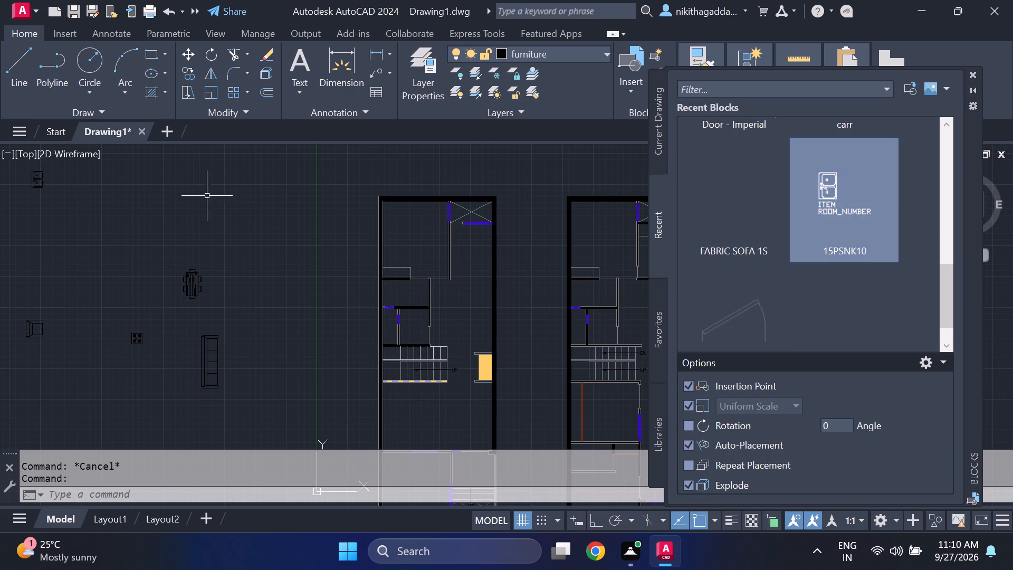
Look through the remaining recent blocks for further furniture and close the block library.
scroll(881, 265, "up", 2)
scroll(811, 227, "up", 3)
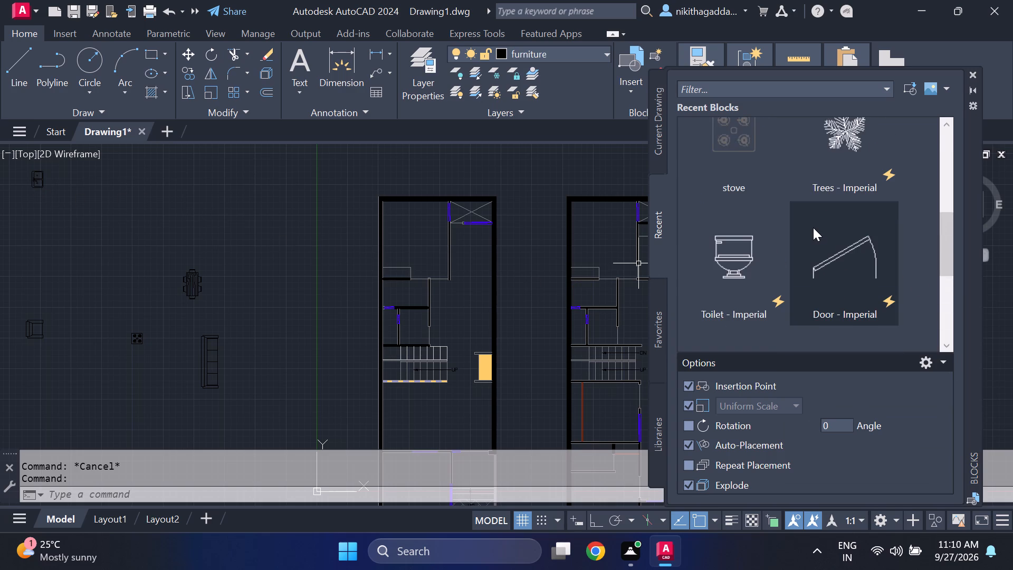
scroll(813, 227, "up", 10)
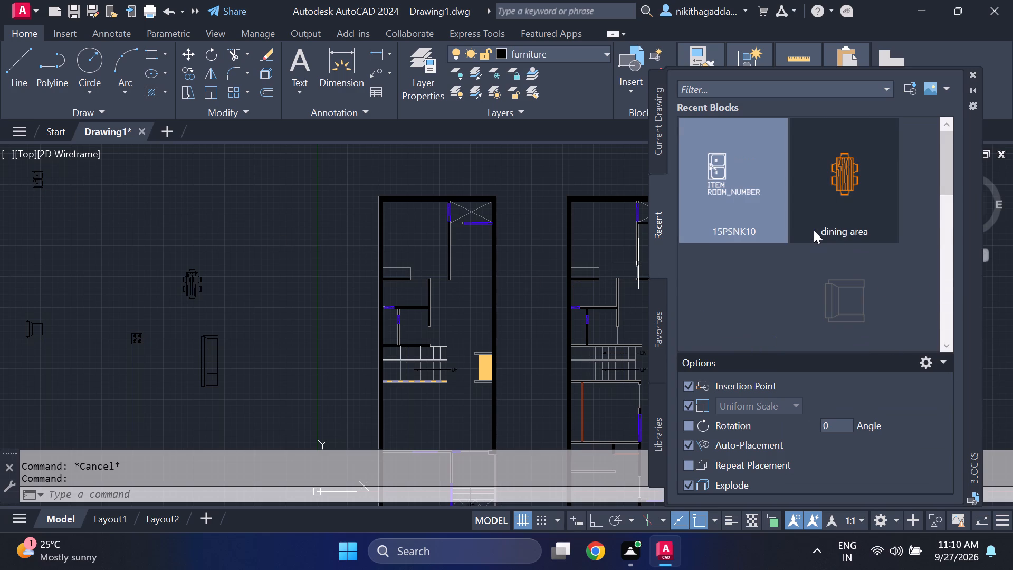
scroll(766, 255, "down", 2)
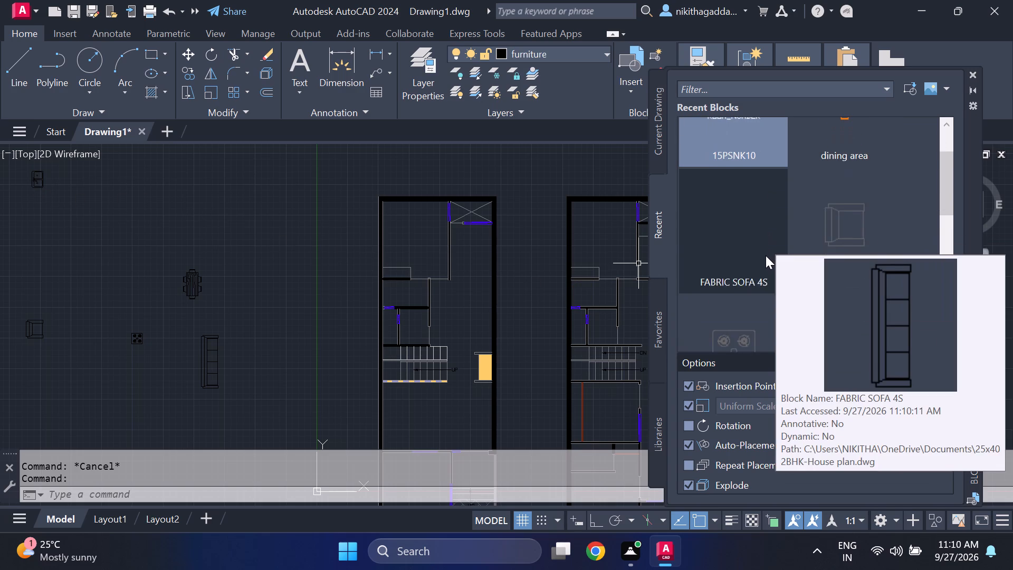
scroll(766, 255, "down", 1)
scroll(805, 233, "down", 7)
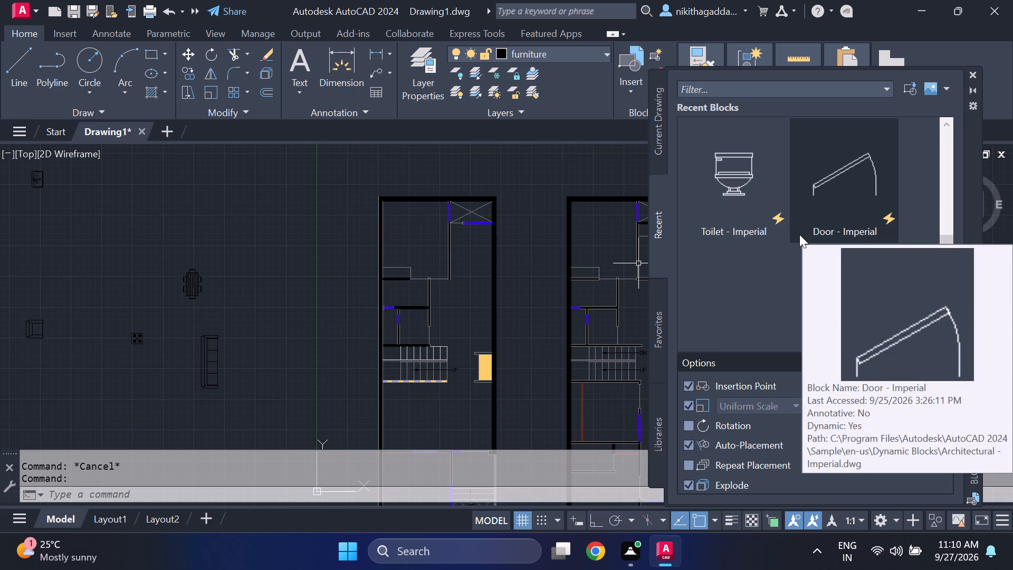
scroll(798, 235, "down", 3)
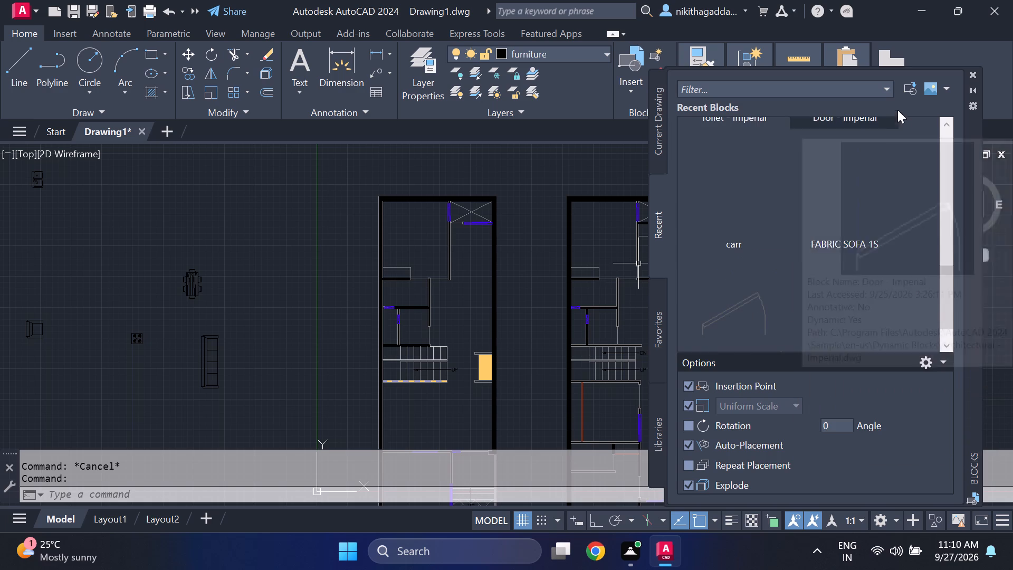
left_click(974, 77)
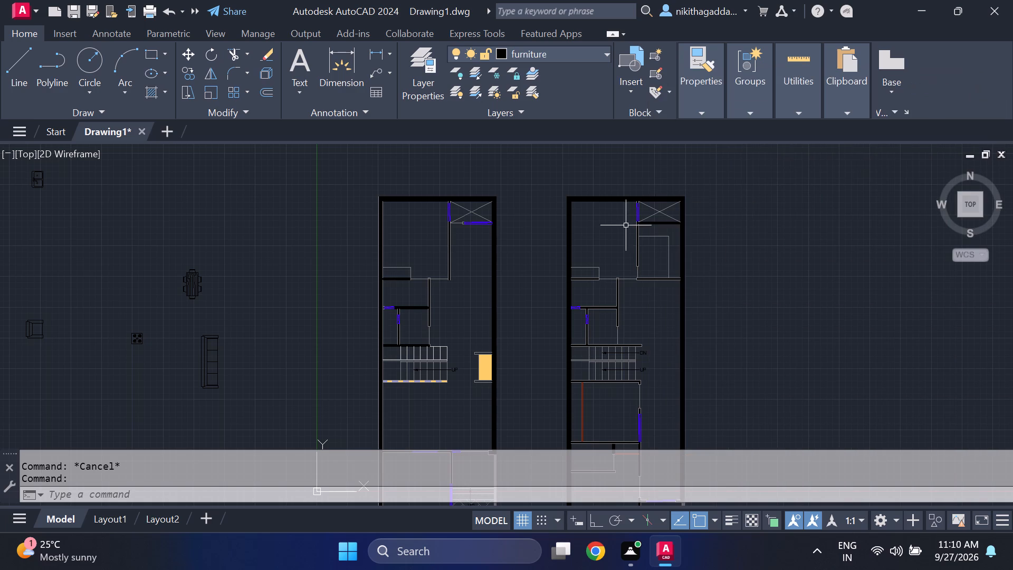
Examine the furniture blocks placed west of the floor plans.
scroll(537, 259, "down", 1)
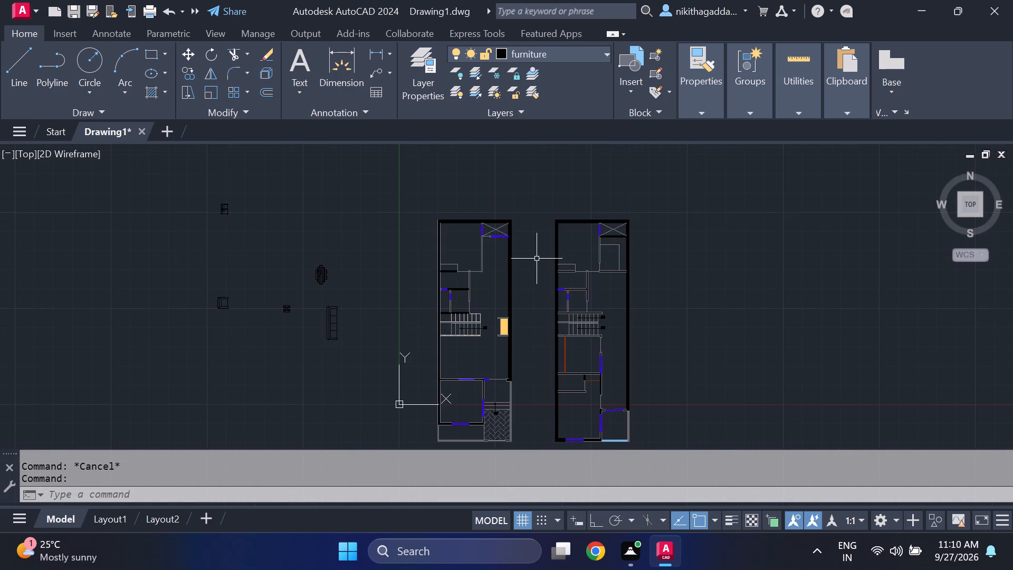
scroll(537, 259, "down", 1)
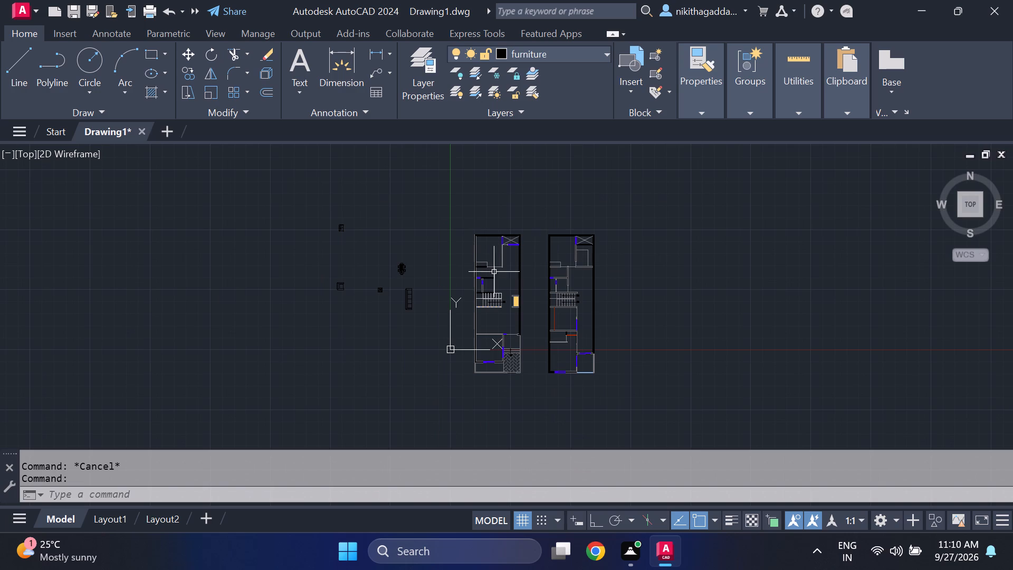
scroll(362, 248, "up", 3)
middle_click_drag(432, 359, 430, 338)
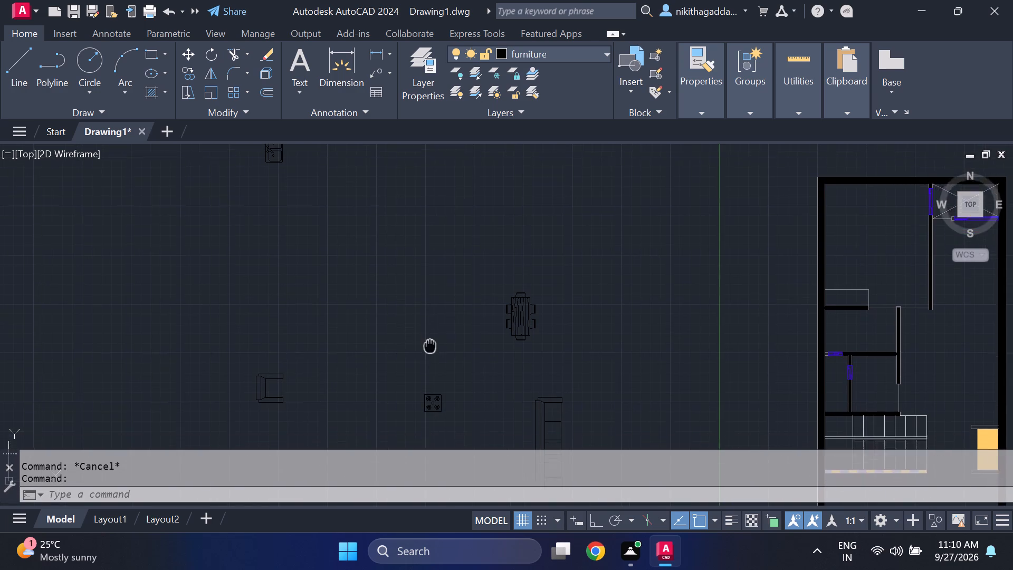
middle_click_drag(430, 338, 409, 288)
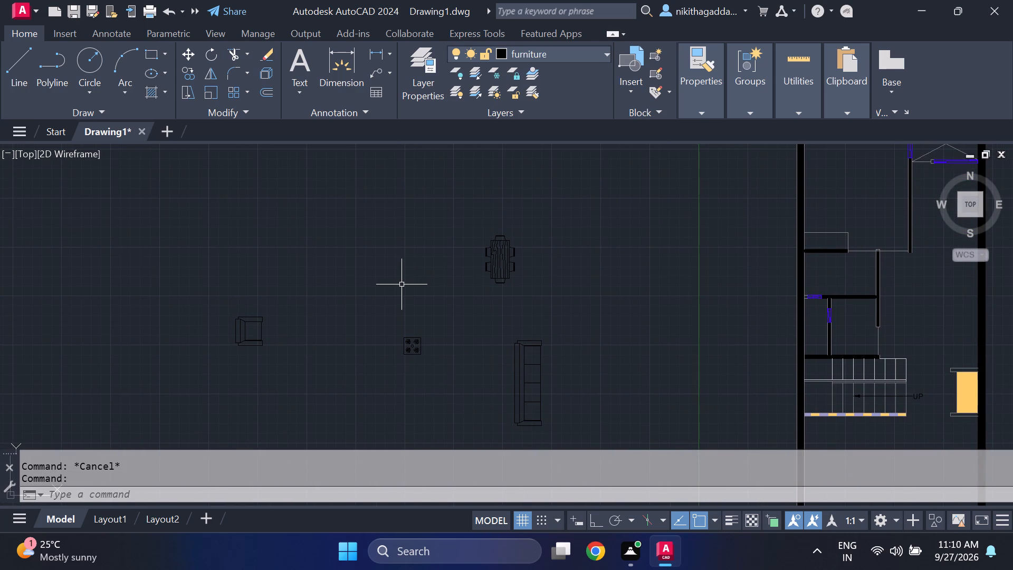